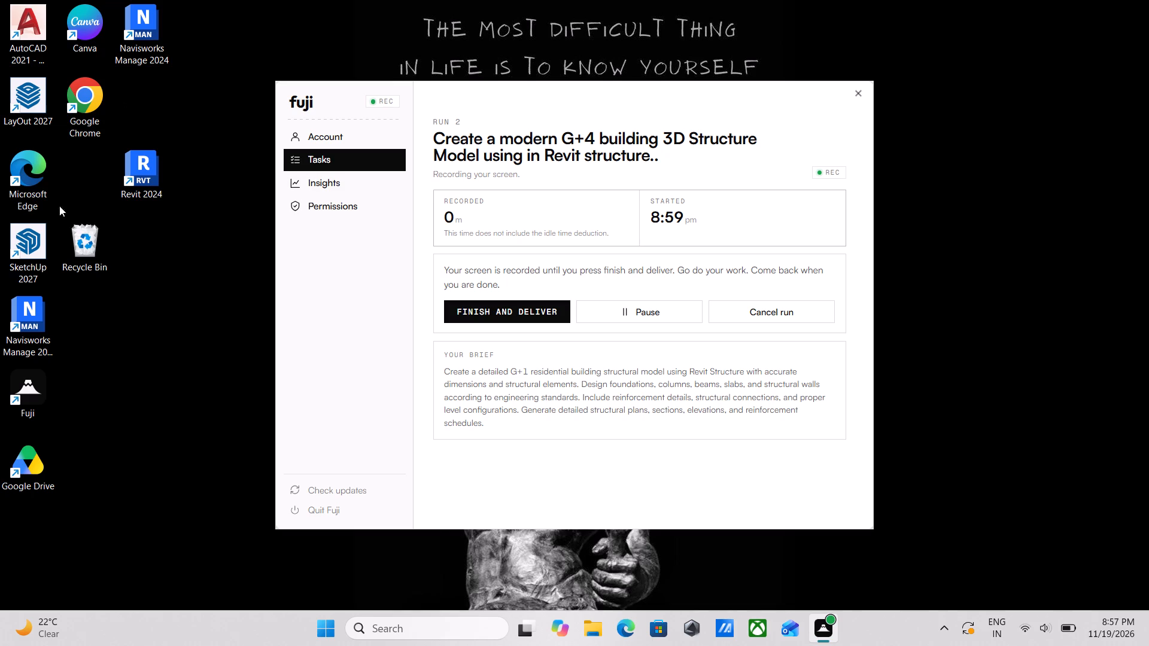
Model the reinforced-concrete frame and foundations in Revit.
Launch Revit 2024 from the desktop to start the building structure model.
double_click(151, 177)
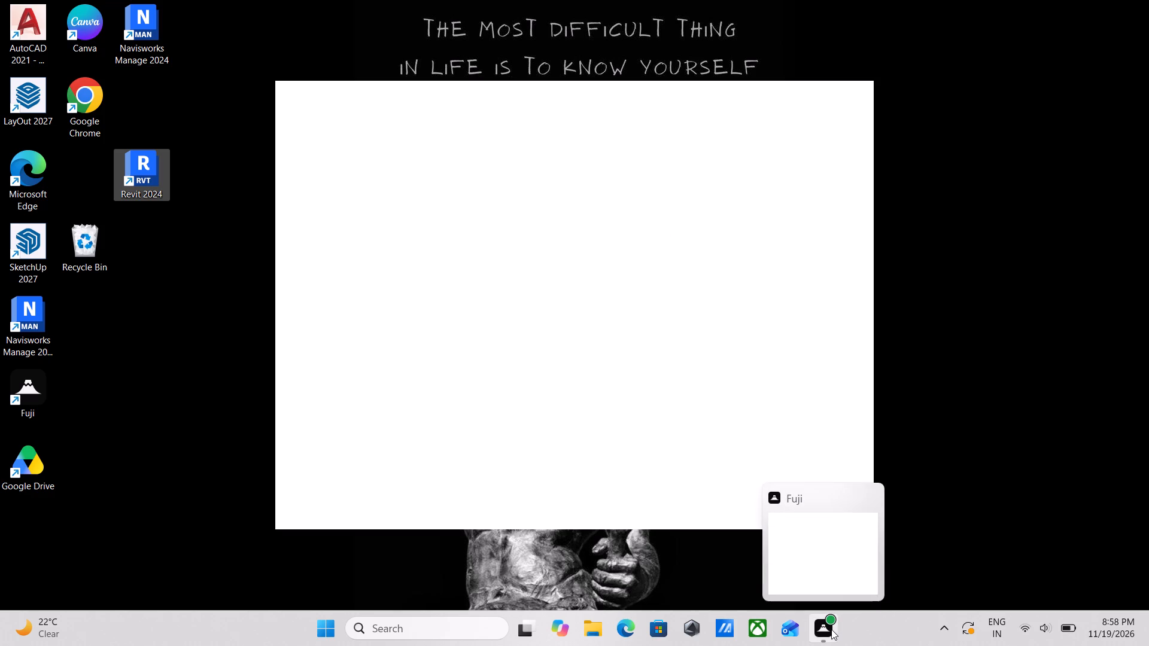
double_click(132, 183)
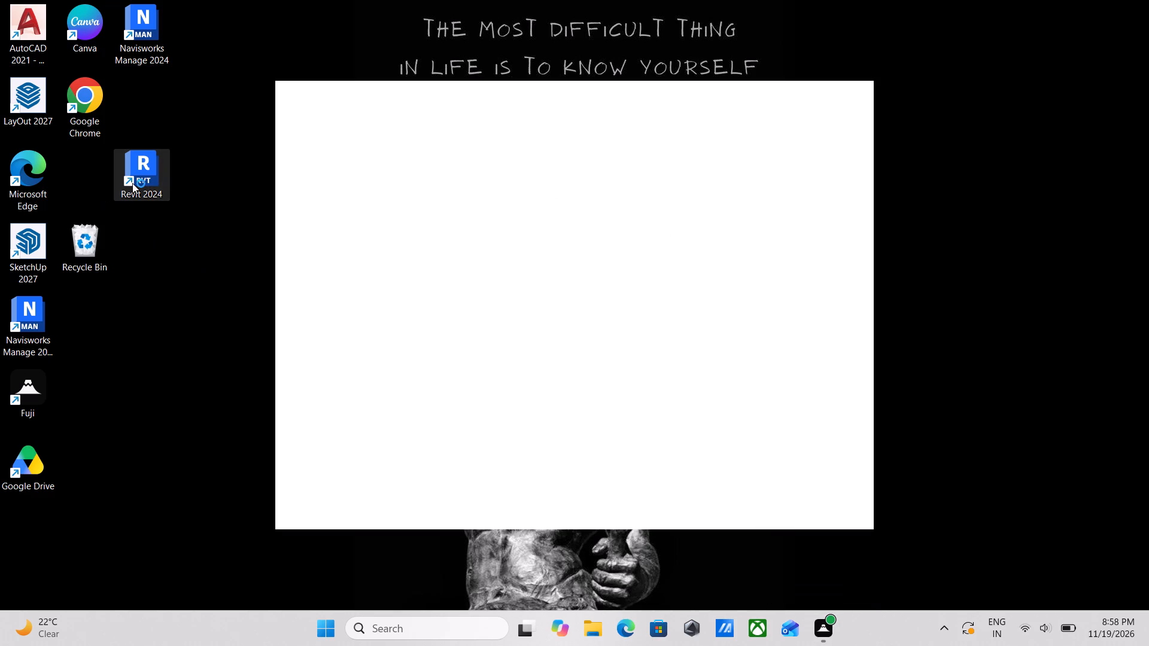
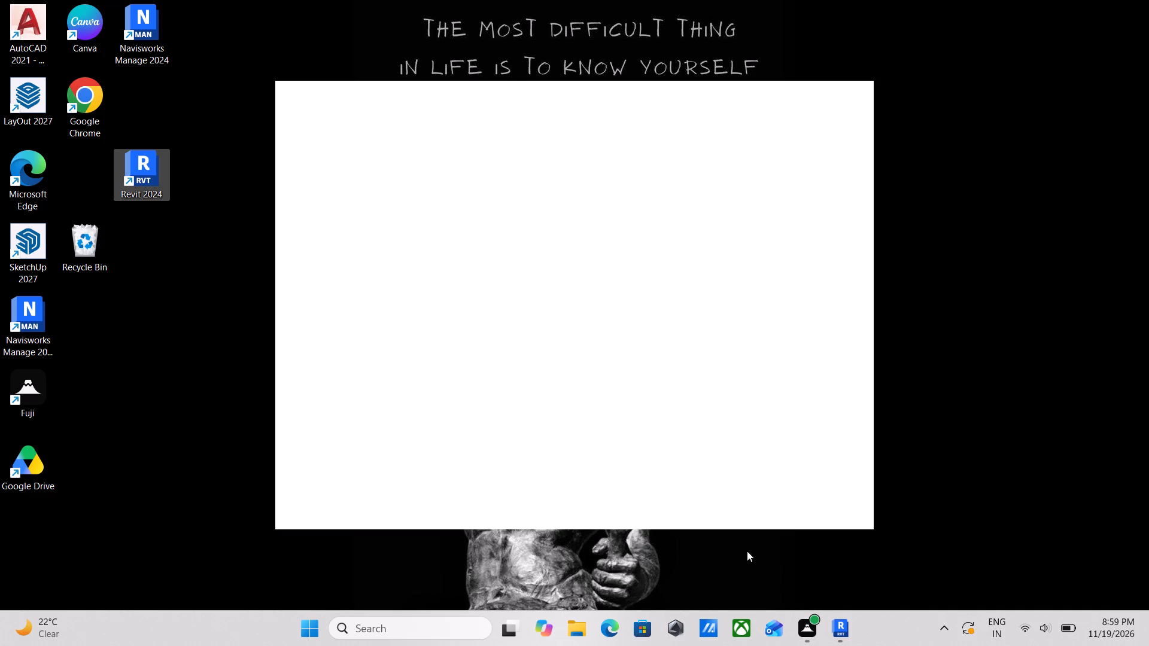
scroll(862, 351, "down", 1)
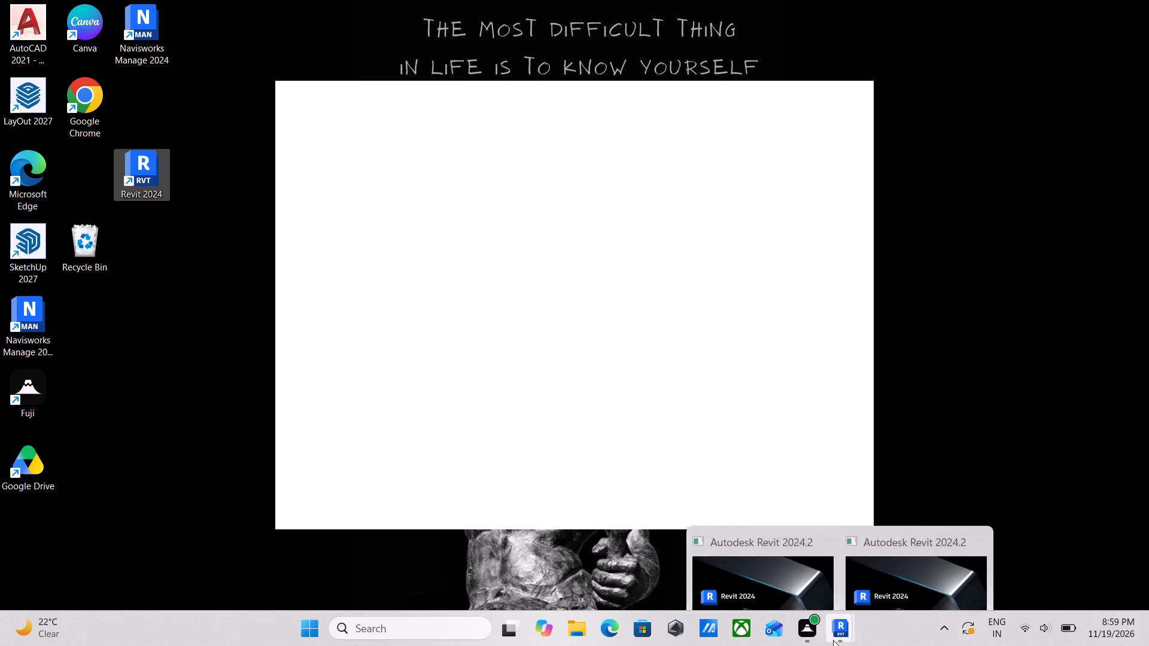
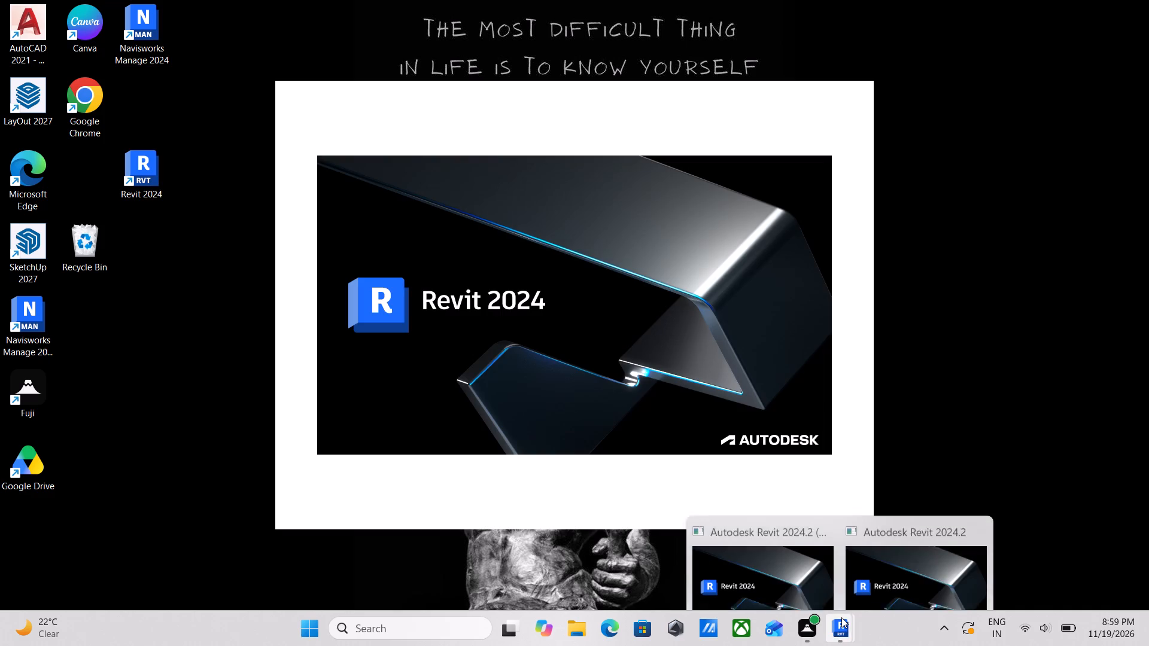
Try to close the duplicate Revit 2024 startup window and bring the other Revit 2024 window to the front.
left_click(981, 495)
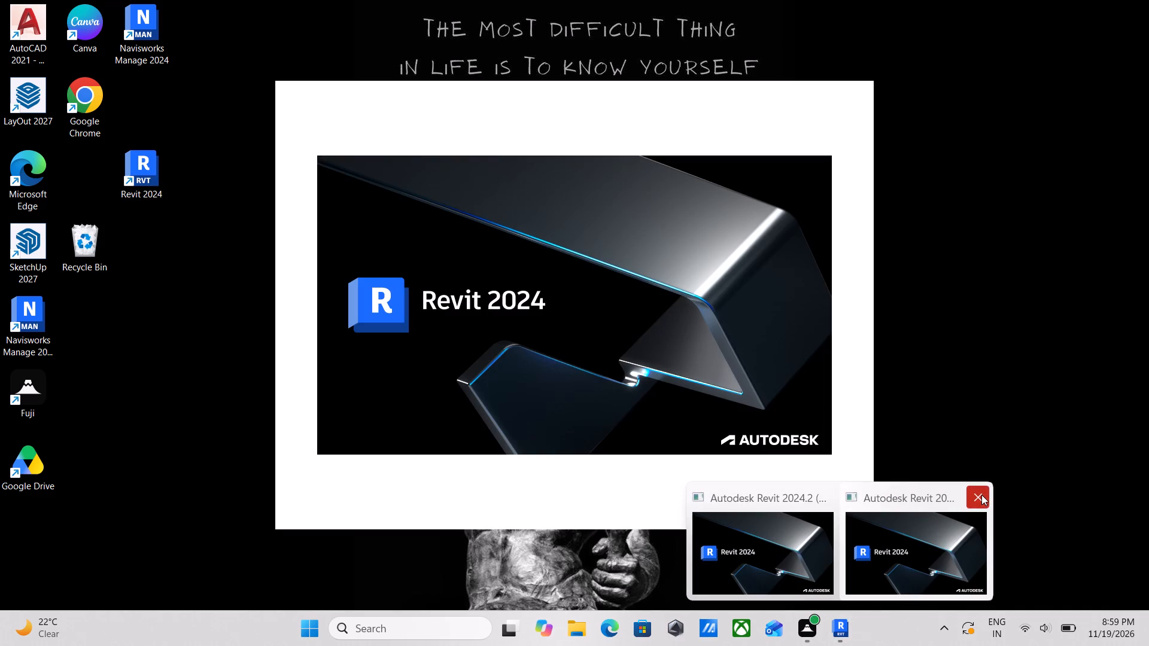
left_click(981, 486)
left_click(796, 533)
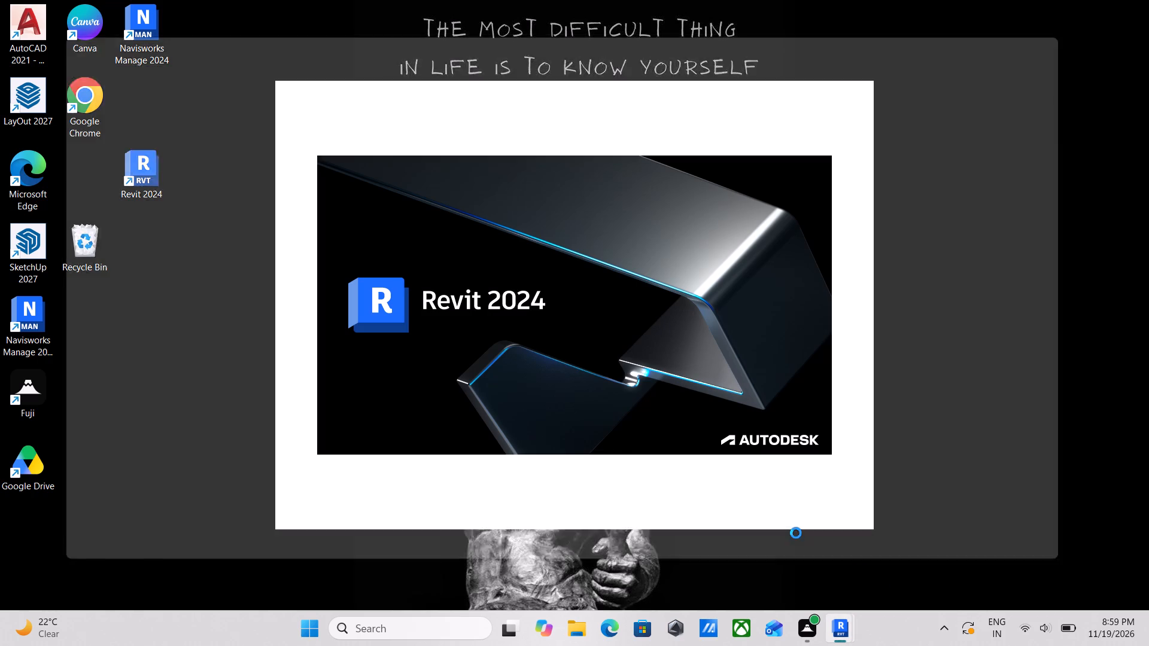
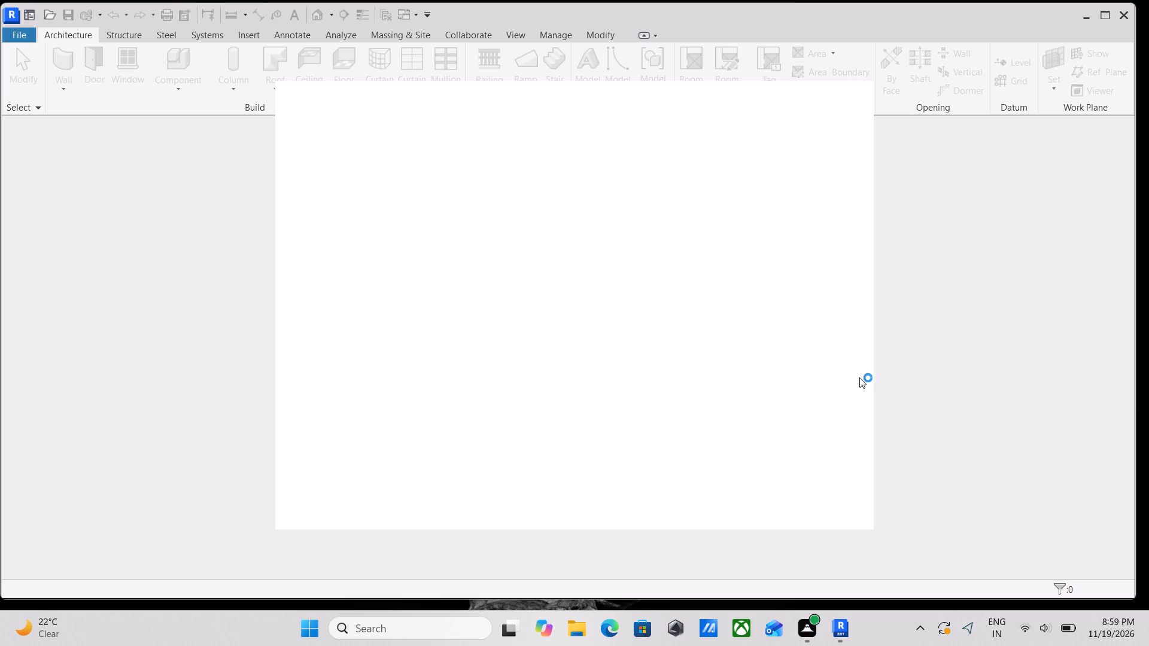
Open the Sample Plumbing Project from the recent files.
scroll(807, 362, "up", 1)
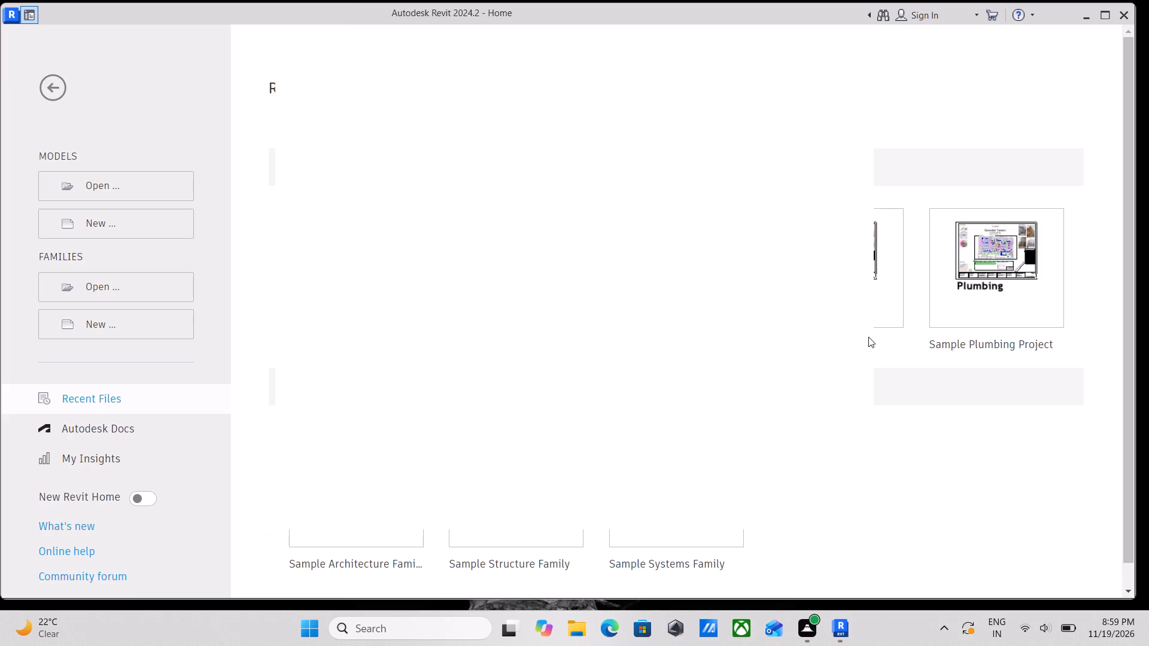
left_click(1012, 319)
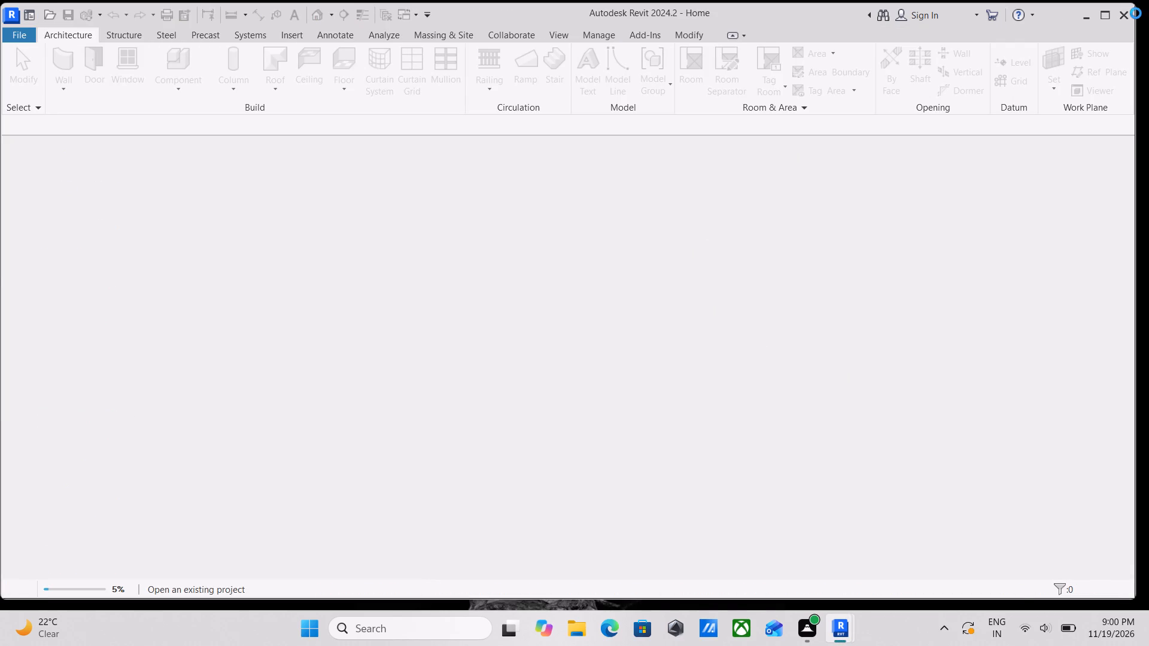
Try to close the Revit window loading the sample project, and the other open Revit 2024 window.
left_click(1126, 16)
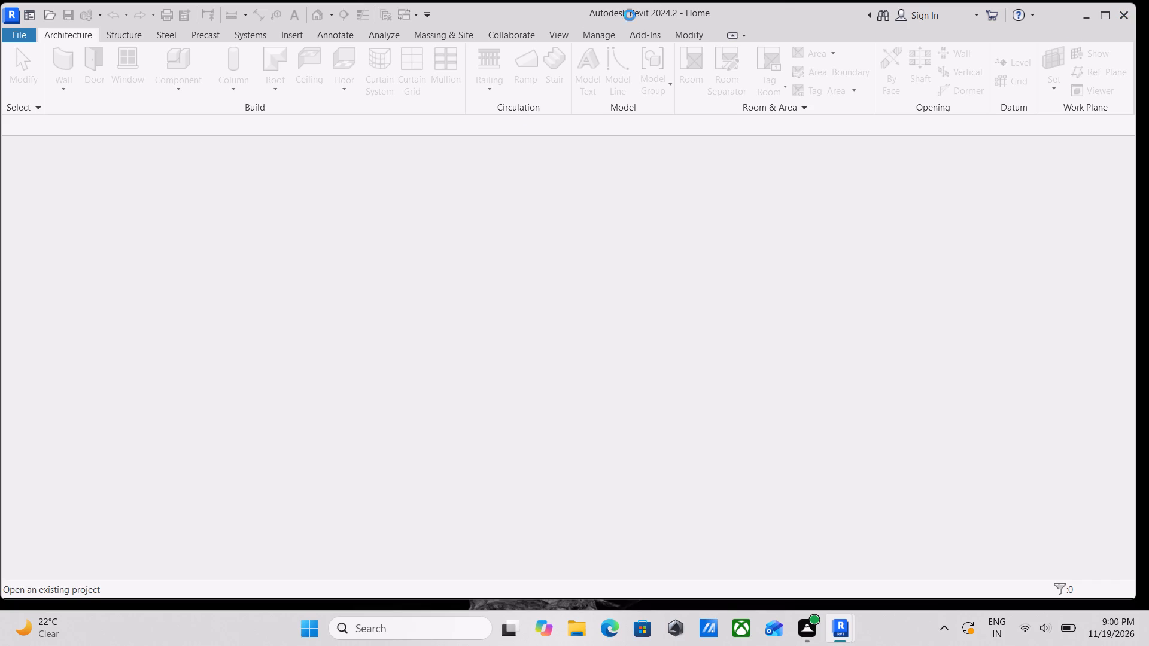
scroll(385, 60, "down", 1)
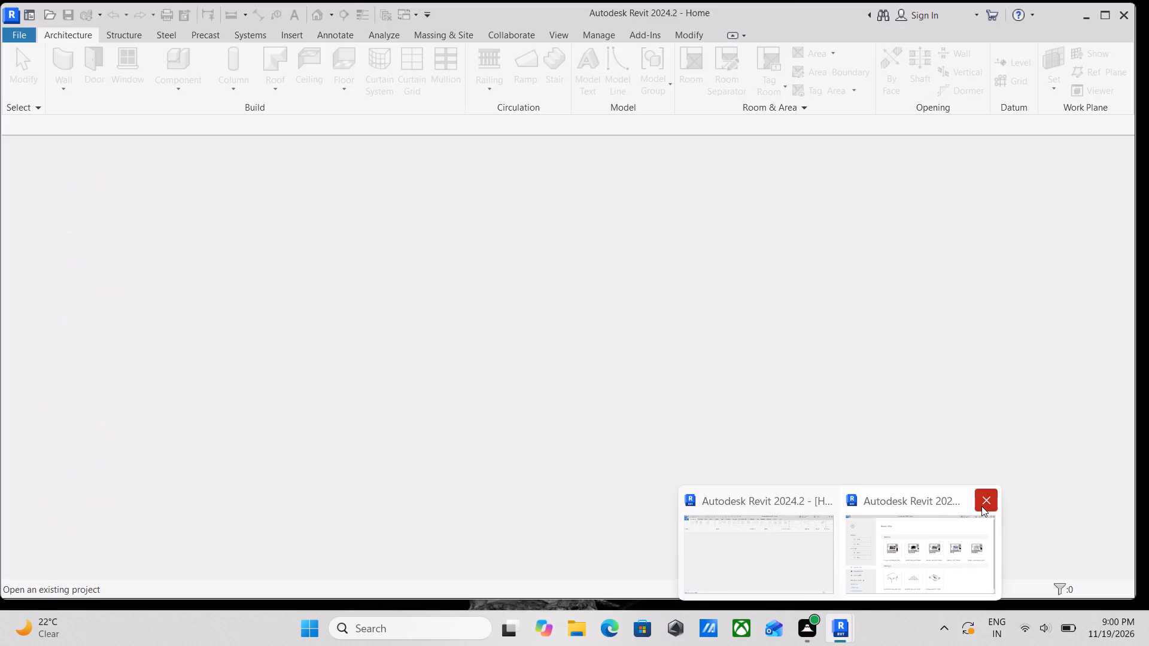
left_click(981, 506)
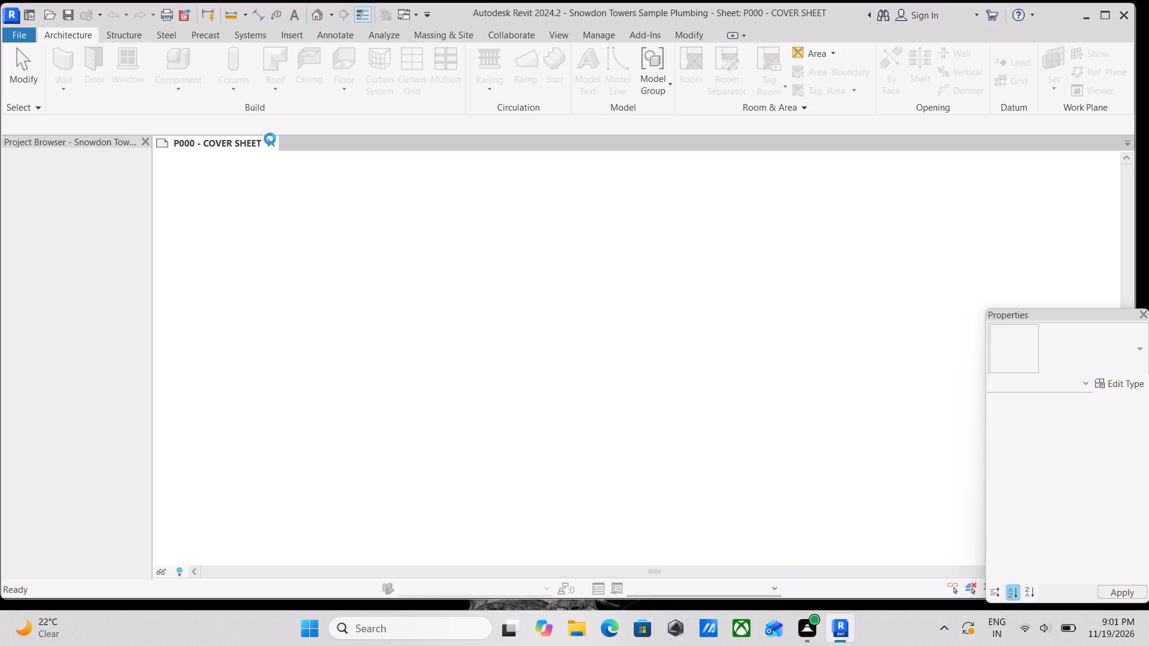
Examine the Snowdon Towers 3D building view on the P000 - COVER SHEET, from the whole sheet to close-up detail.
left_click(251, 144)
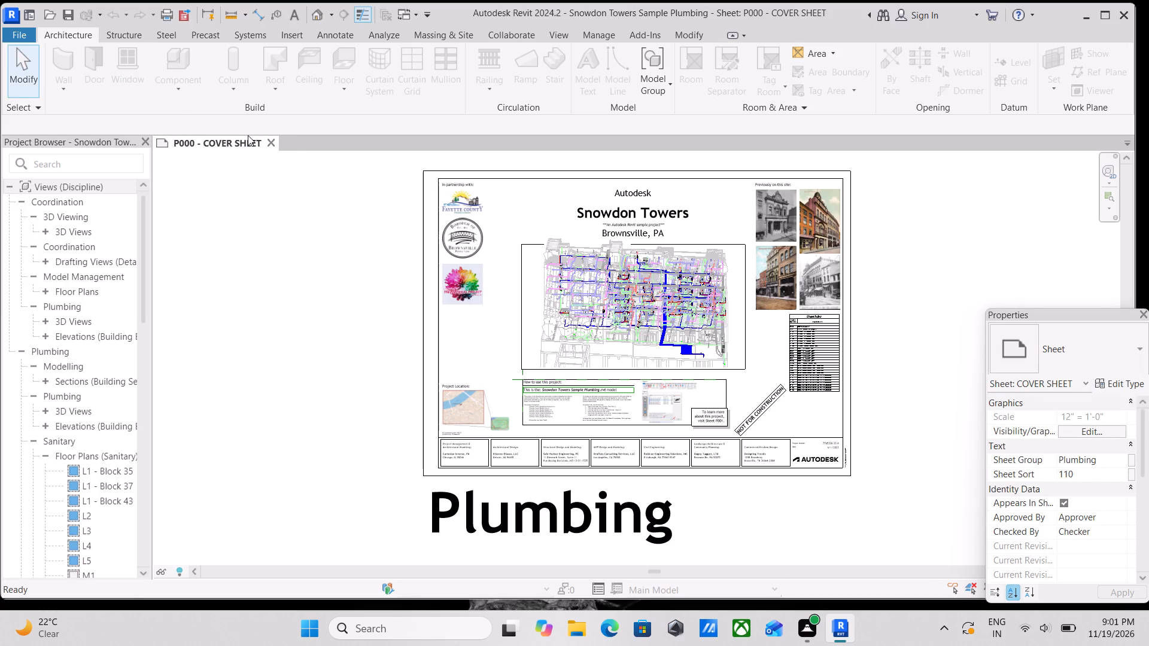
scroll(771, 370, "up", 4)
scroll(596, 276, "up", 4)
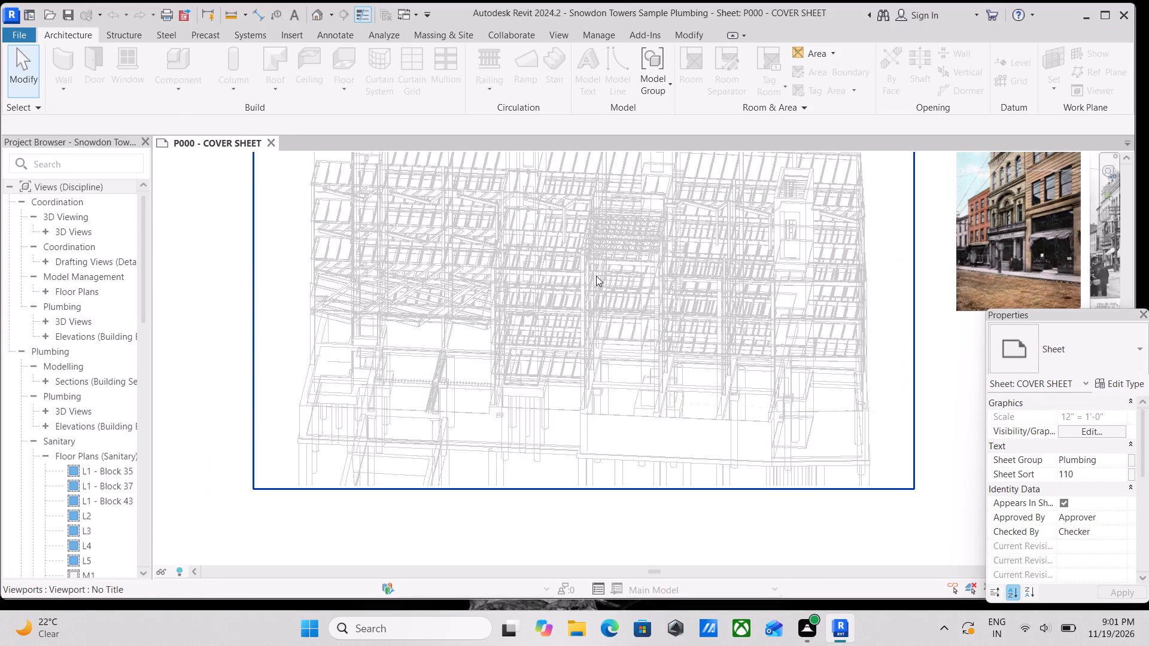
scroll(675, 302, "up", 4)
scroll(676, 302, "down", 4)
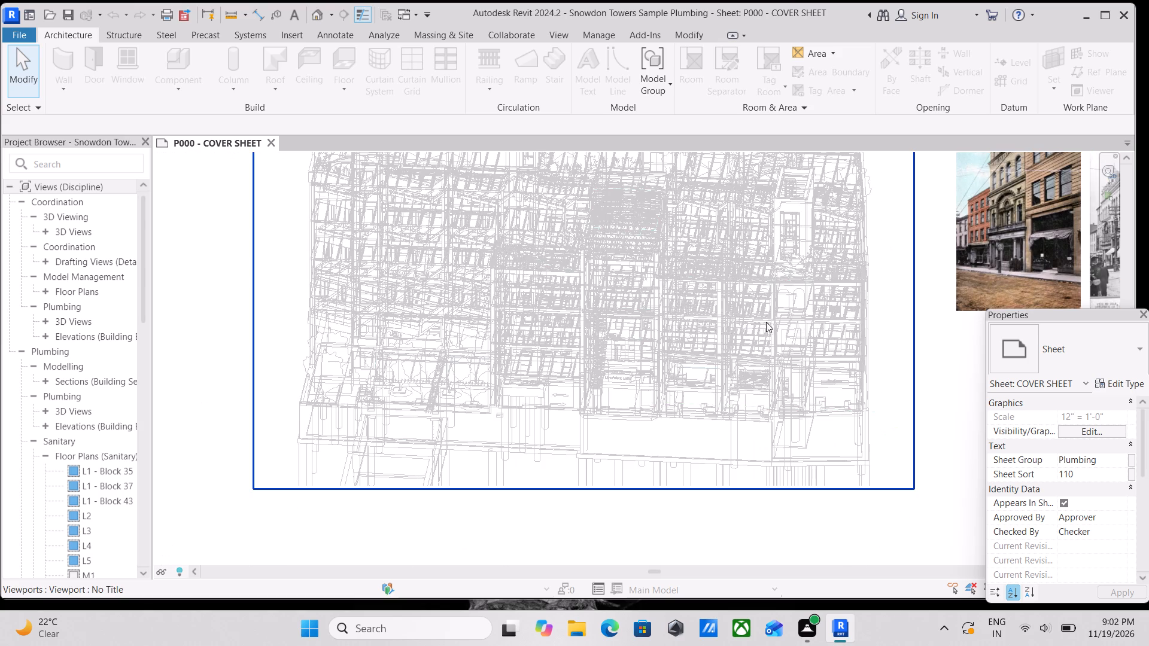
scroll(781, 324, "down", 3)
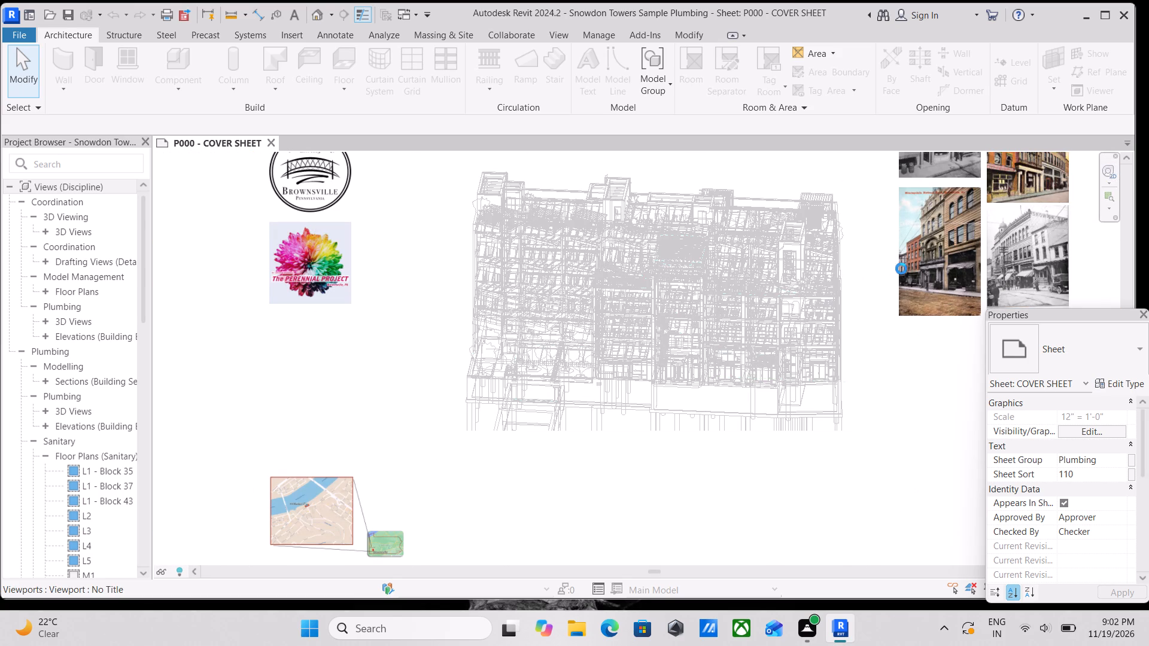
scroll(932, 247, "up", 5)
scroll(657, 315, "up", 3)
scroll(1148, 365, "up", 4)
scroll(750, 359, "up", 2)
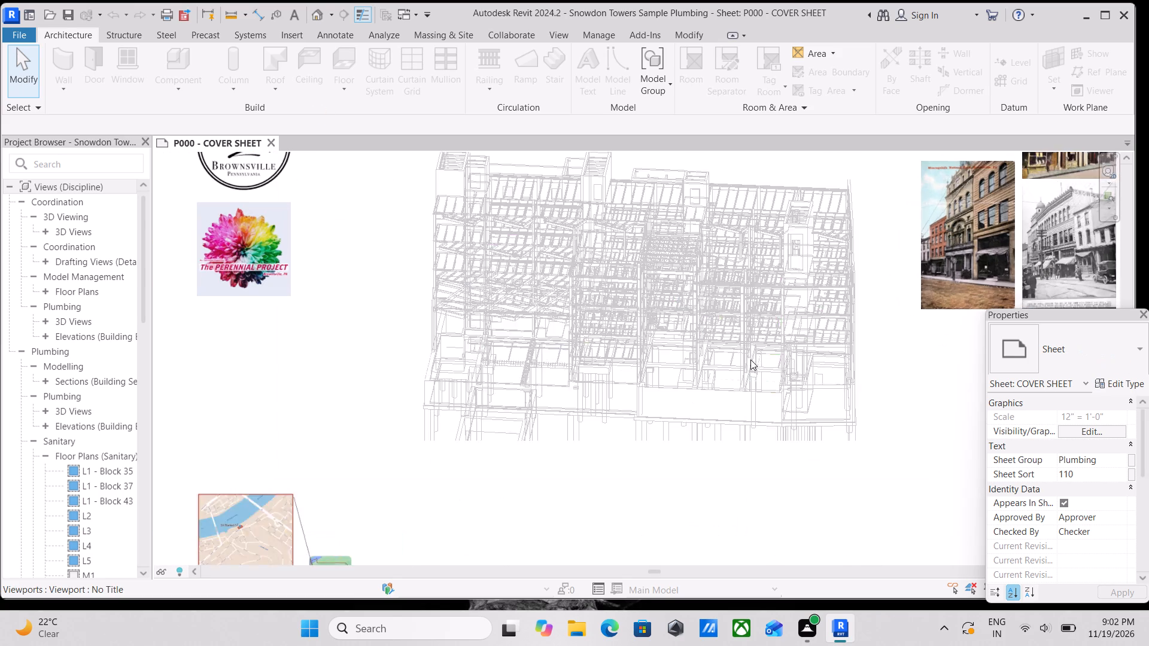
scroll(750, 359, "up", 12)
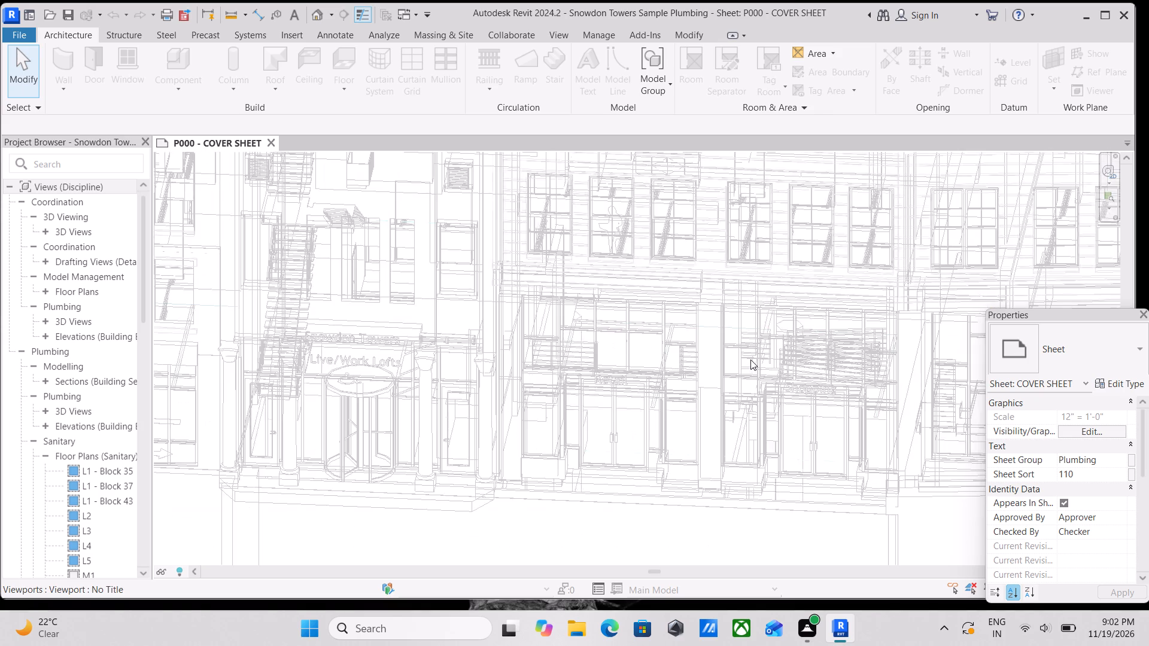
scroll(750, 359, "up", 3)
scroll(679, 407, "up", 4)
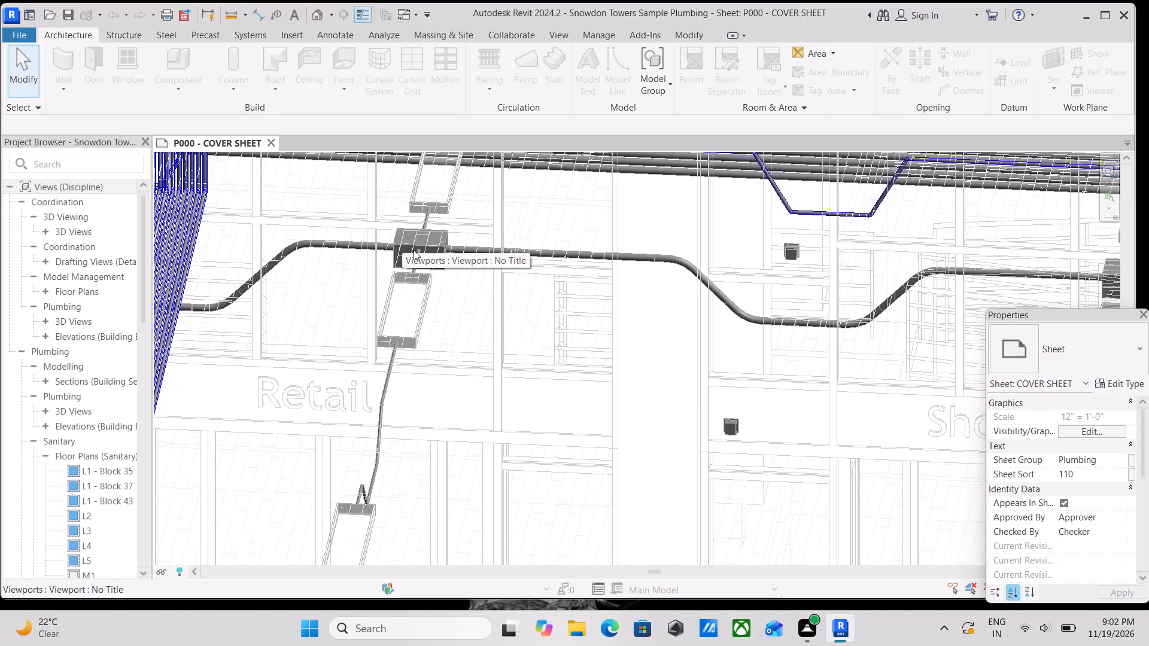
left_click(414, 250)
scroll(446, 246, "down", 4)
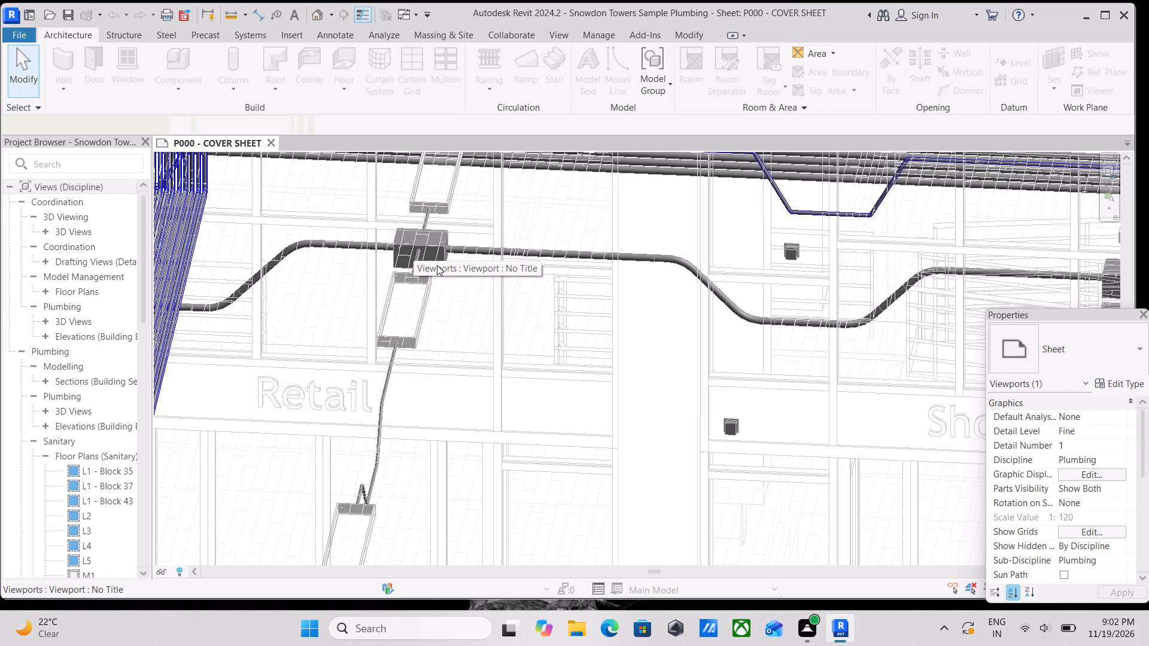
scroll(405, 313, "down", 4)
scroll(410, 375, "down", 5)
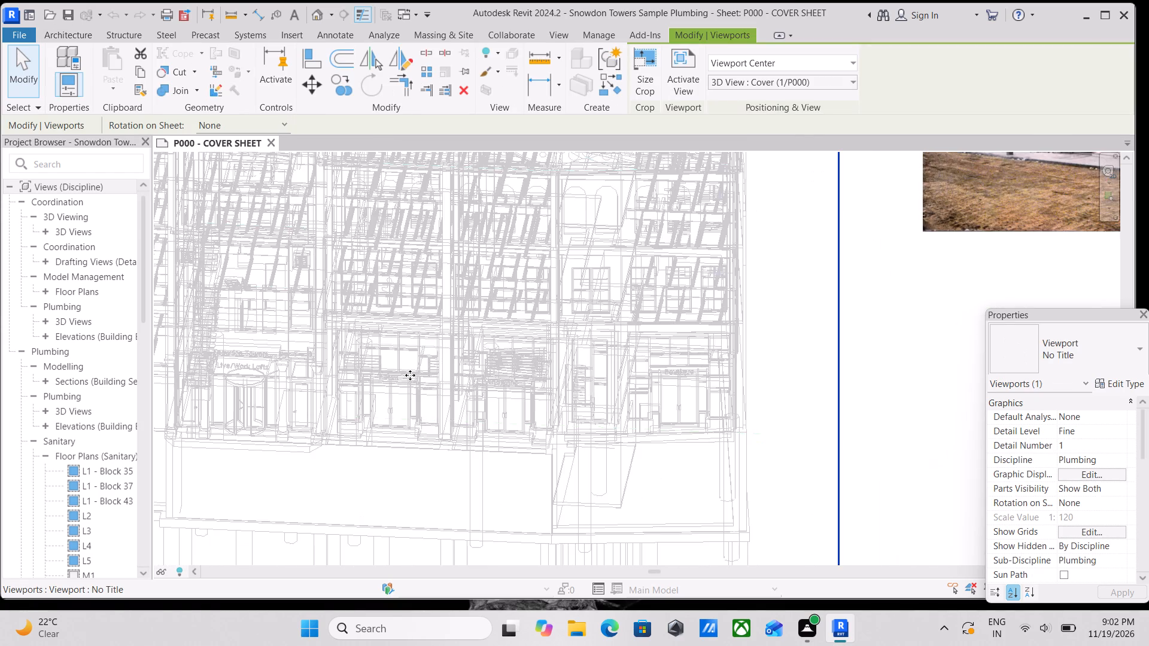
scroll(410, 375, "down", 9)
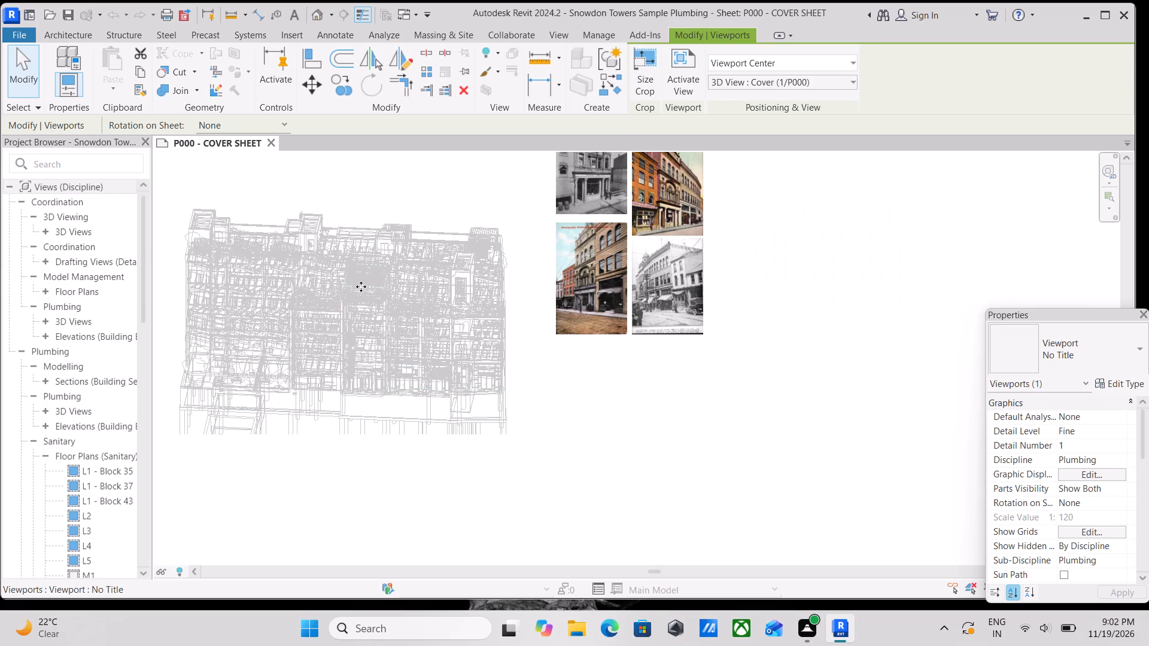
Close the Revit window containing the Snowdon Towers Sample Plumbing project.
left_click(1123, 13)
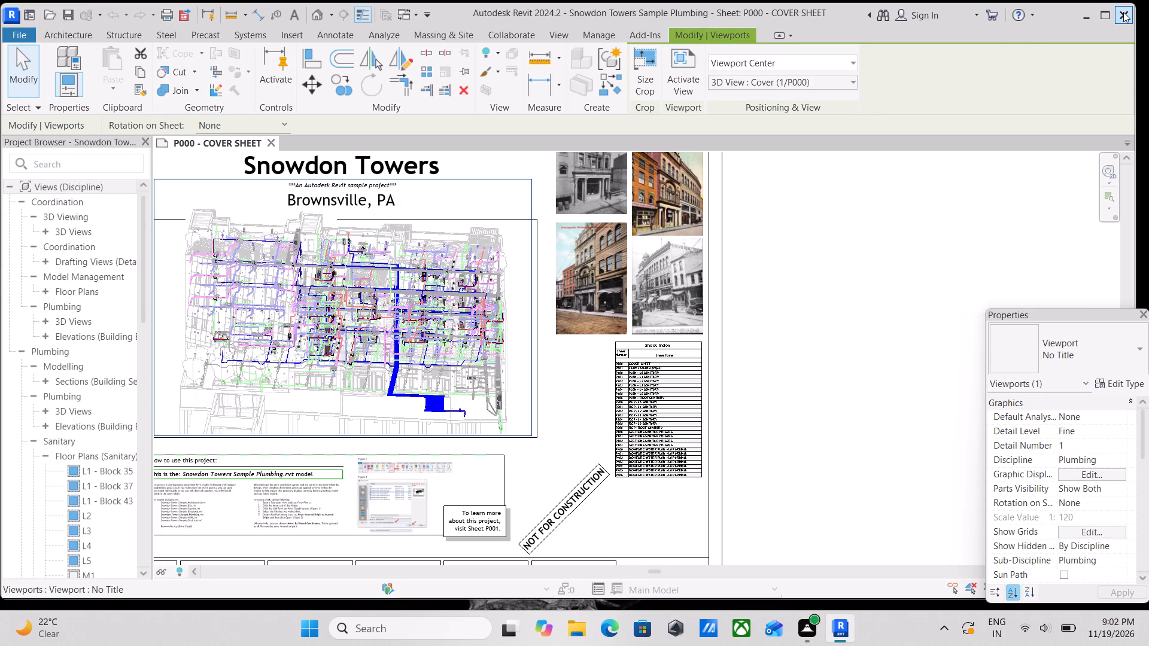
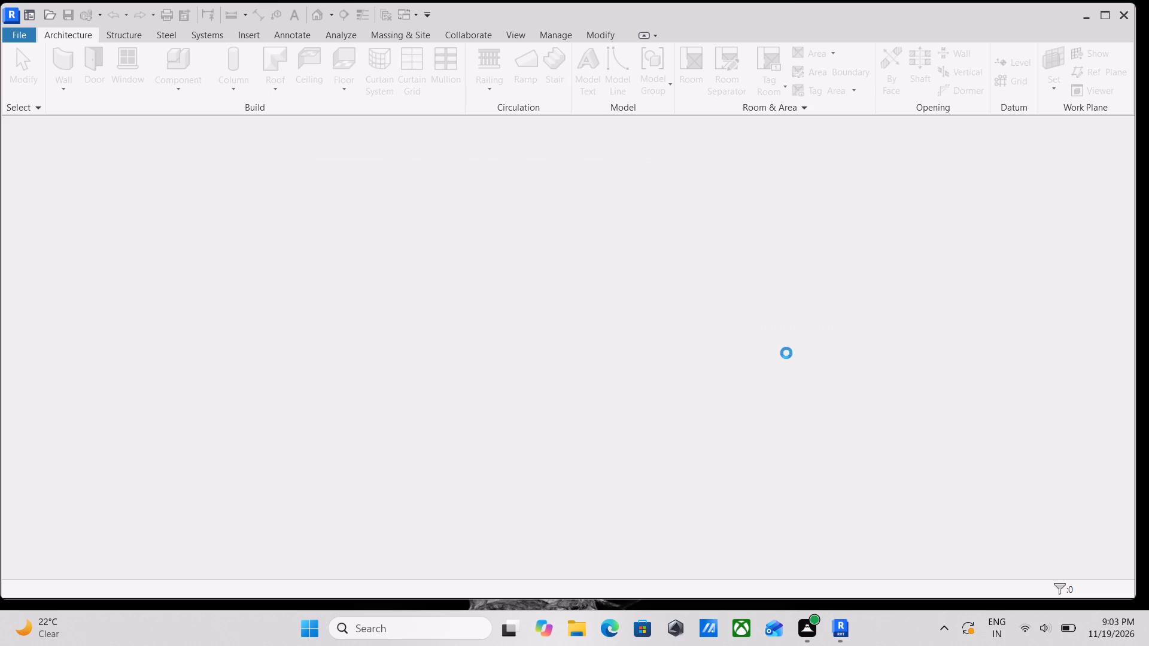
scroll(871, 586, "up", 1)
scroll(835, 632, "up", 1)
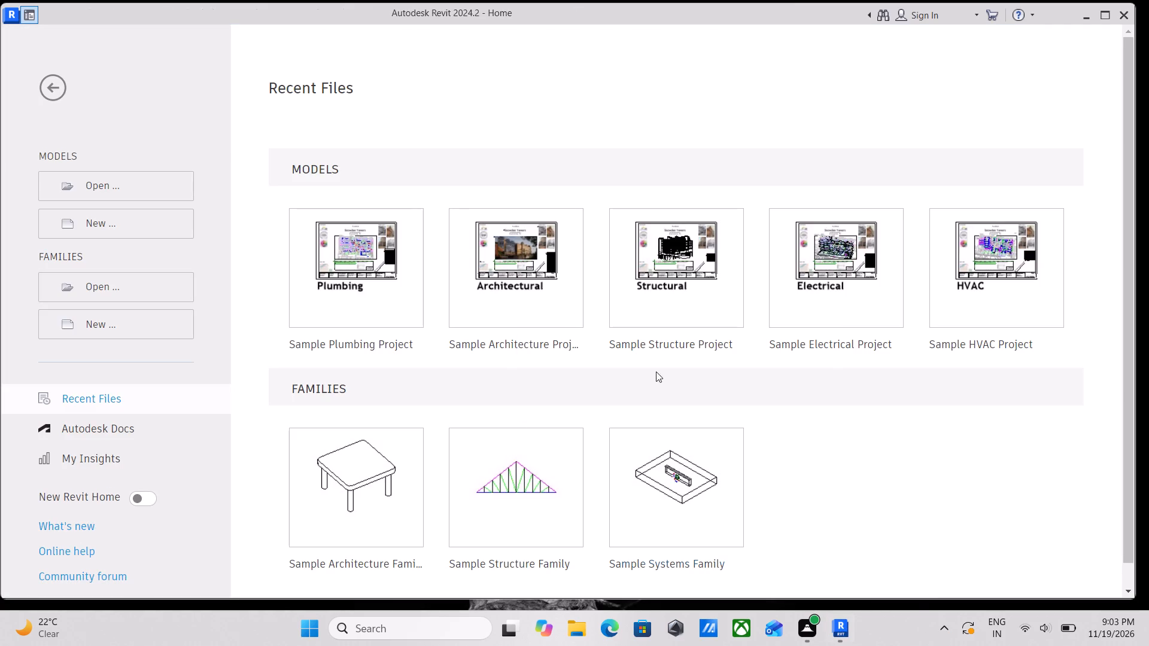
Create a new project from the Structural Analysis-DefaultMetric template.
left_click(108, 220)
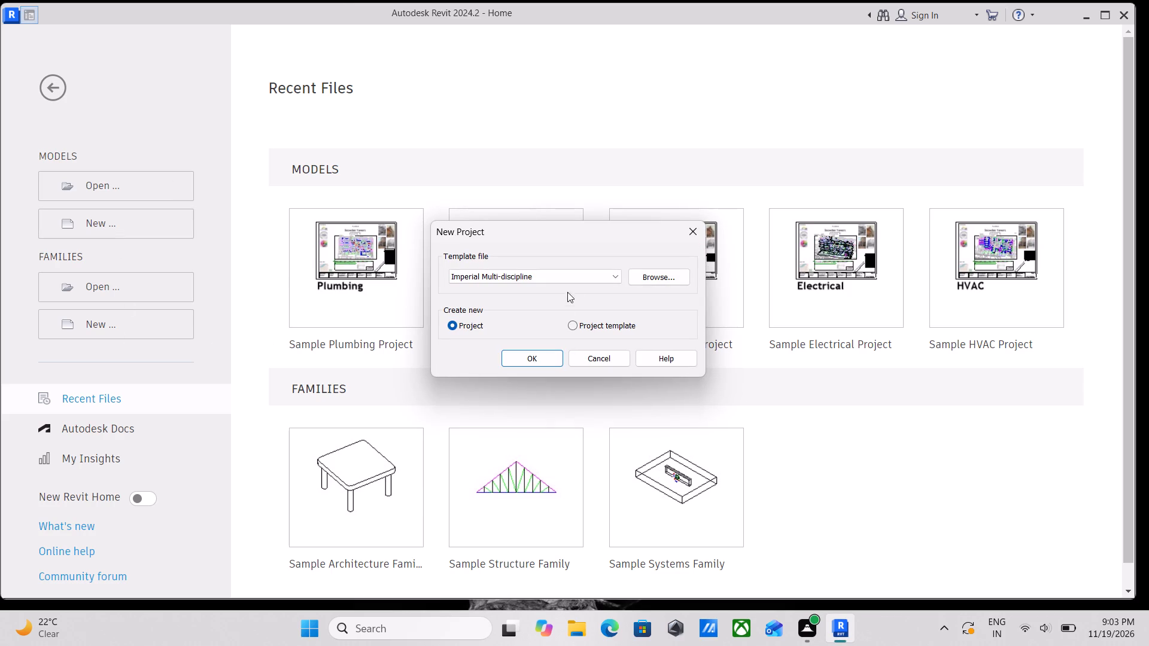
left_click(571, 286)
left_click(610, 272)
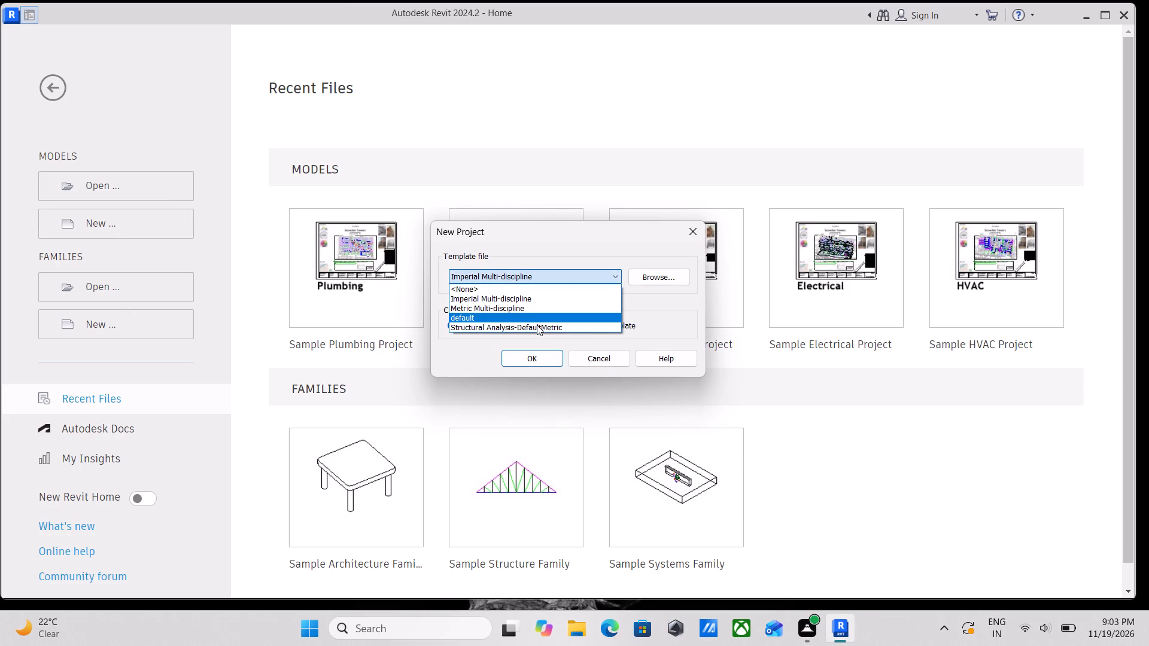
left_click(522, 325)
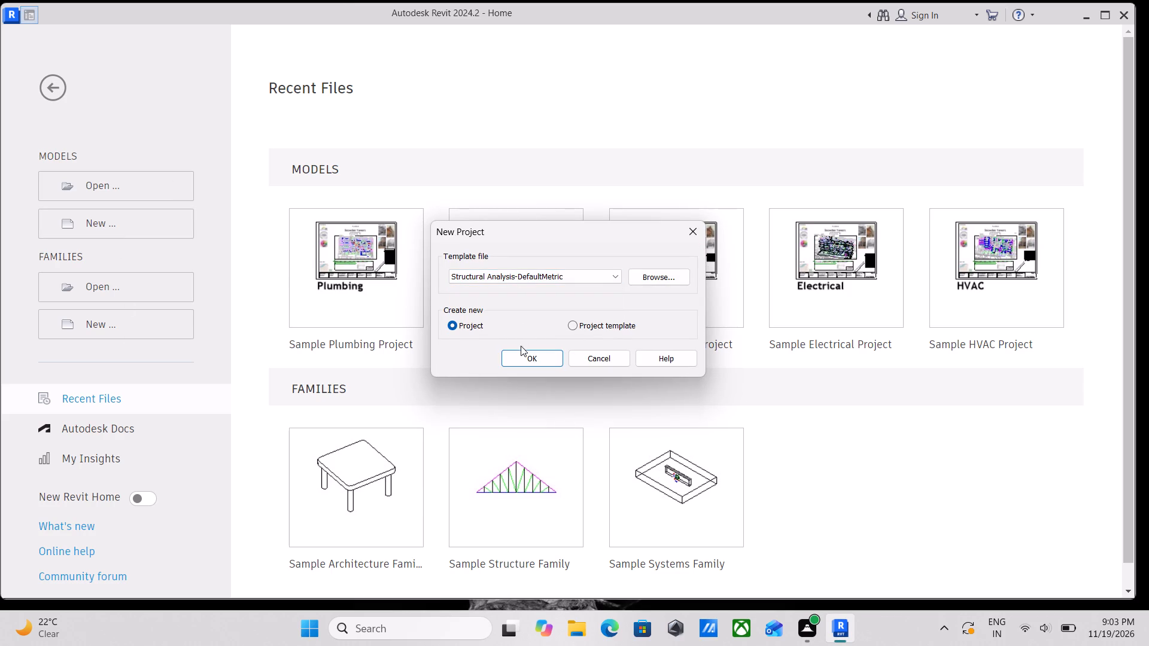
left_click(521, 350)
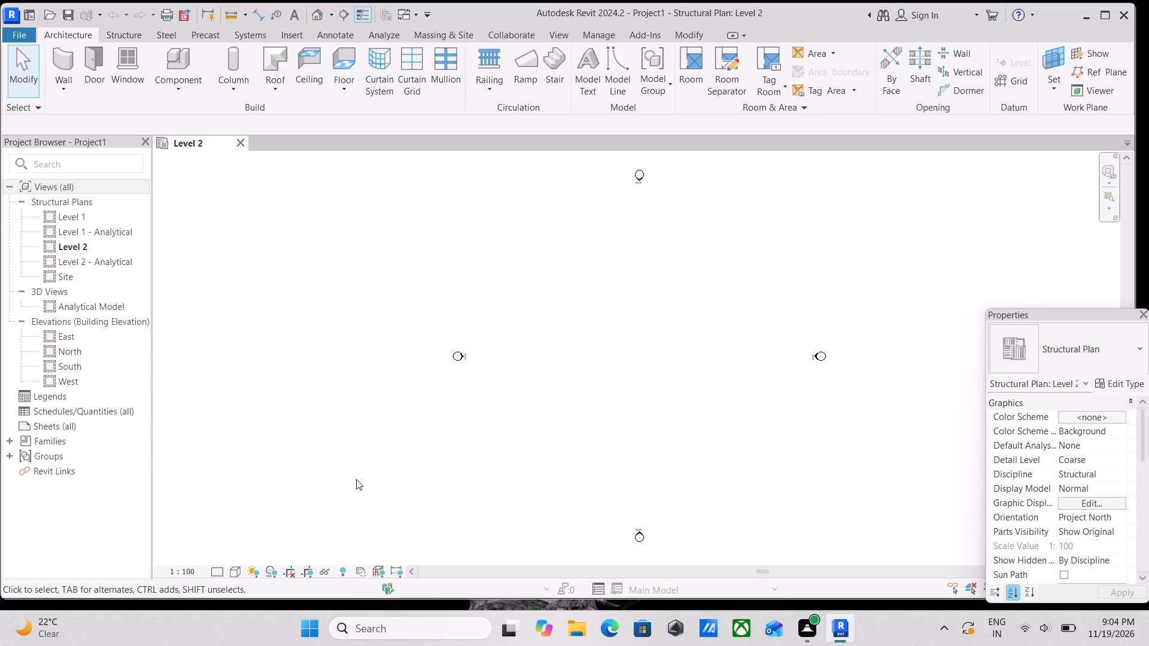
Open the North building elevation with the Level 1 and Level 2 lines and their heads in view.
scroll(625, 596, "up", 2)
scroll(656, 389, "up", 1)
middle_click_drag(656, 389, 596, 377)
scroll(505, 514, "up", 2)
scroll(618, 340, "up", 1)
middle_click_drag(618, 340, 505, 455)
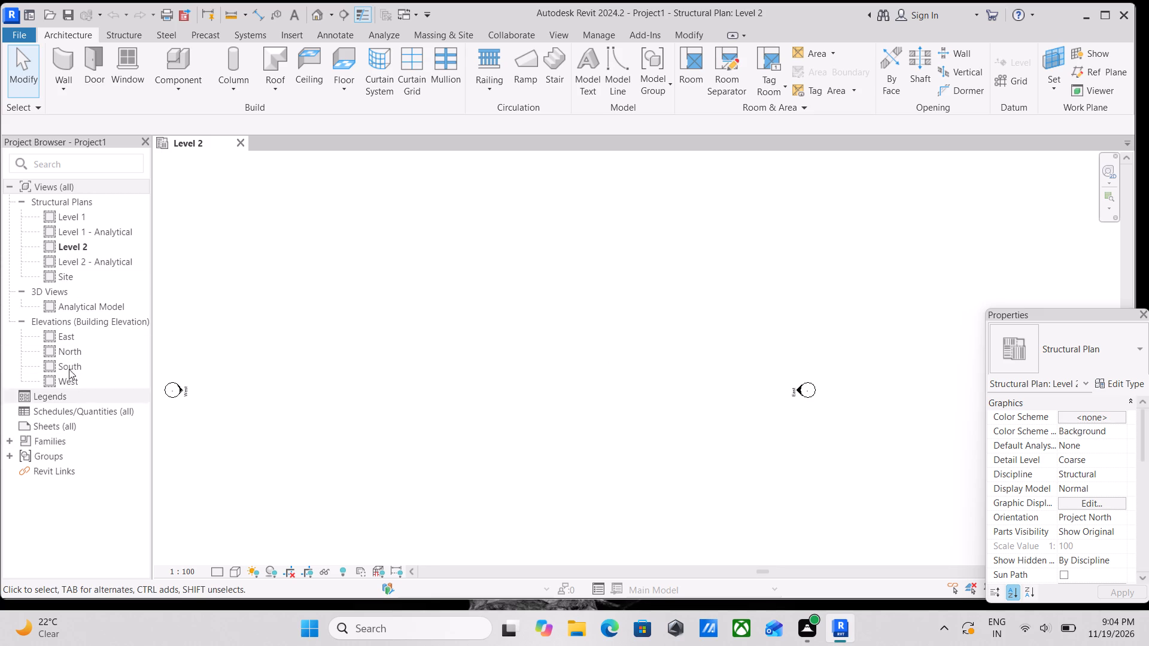
double_click(69, 348)
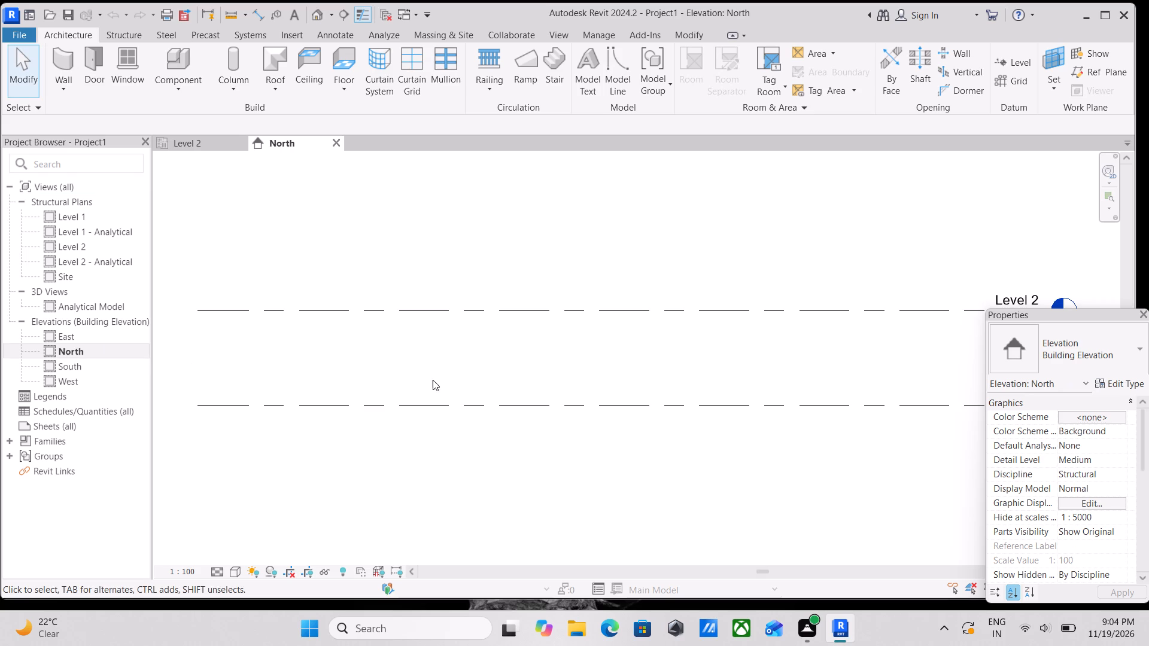
scroll(549, 373, "down", 1)
middle_click_drag(613, 365, 507, 379)
scroll(580, 455, "up", 1)
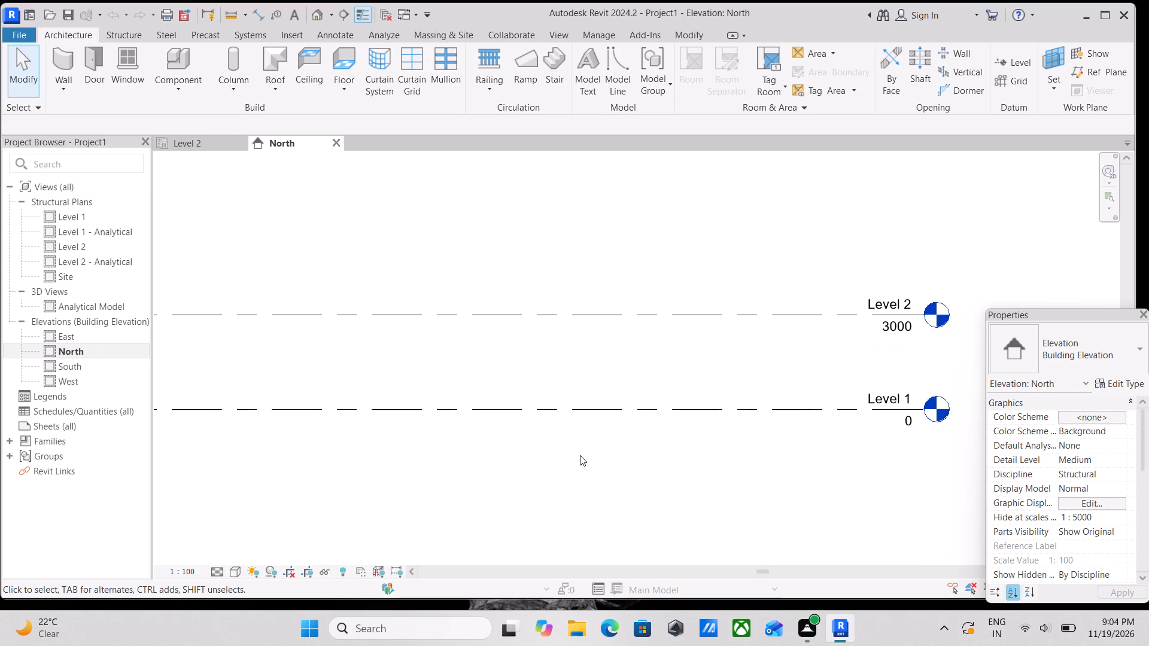
key("Escape")
middle_click_drag(588, 456, 510, 463)
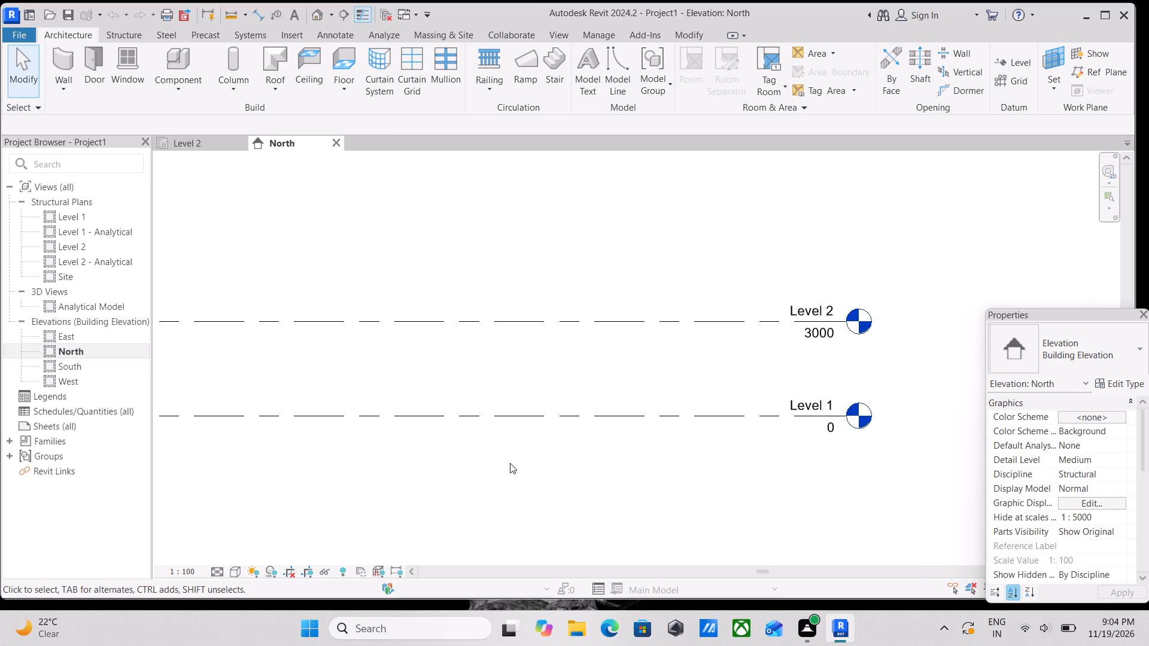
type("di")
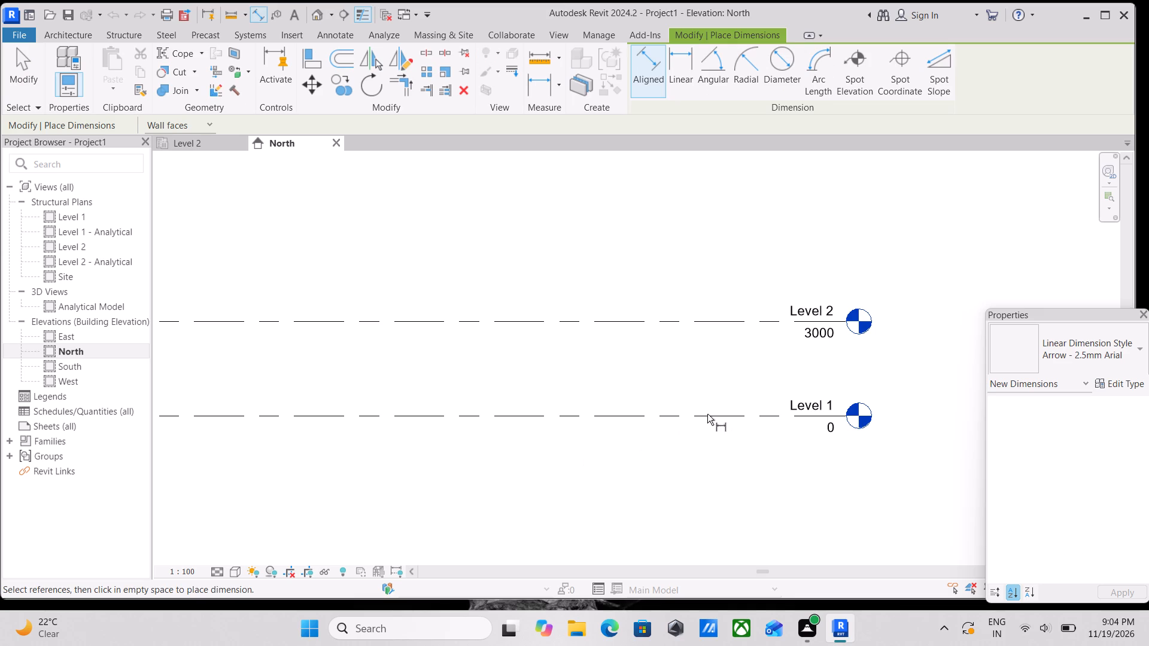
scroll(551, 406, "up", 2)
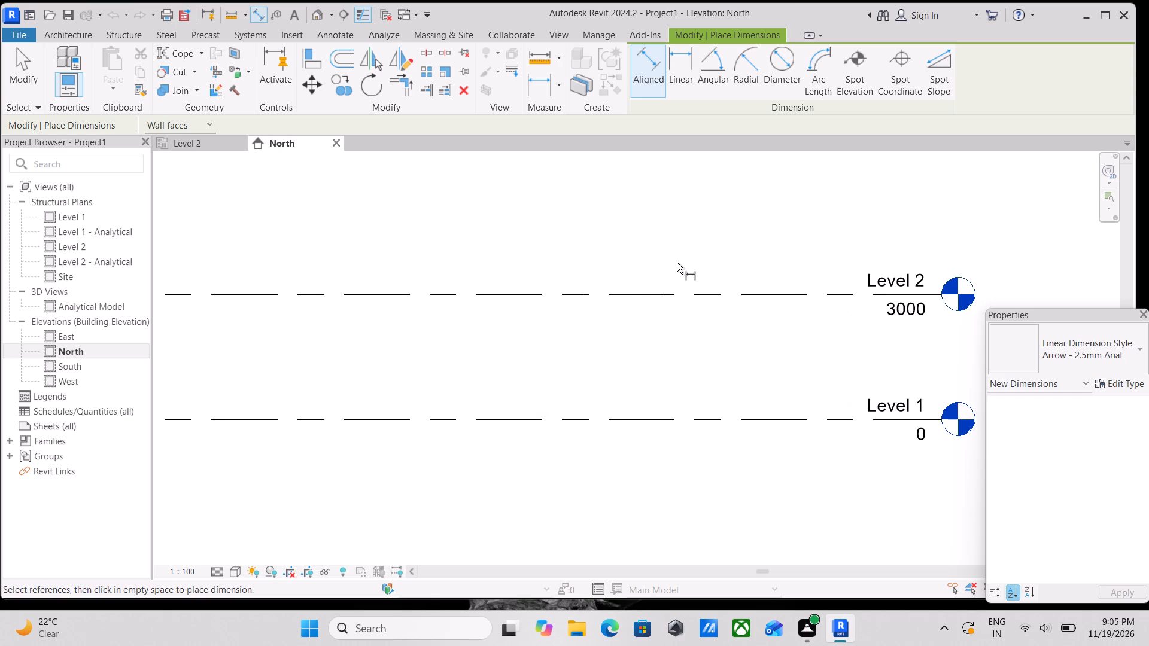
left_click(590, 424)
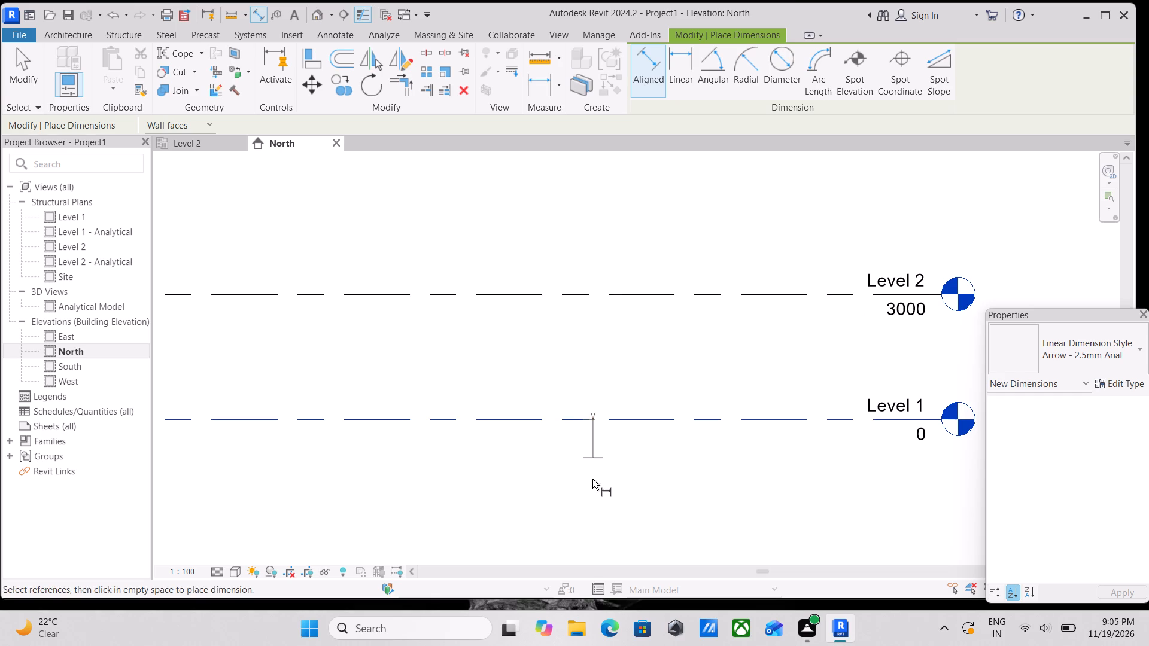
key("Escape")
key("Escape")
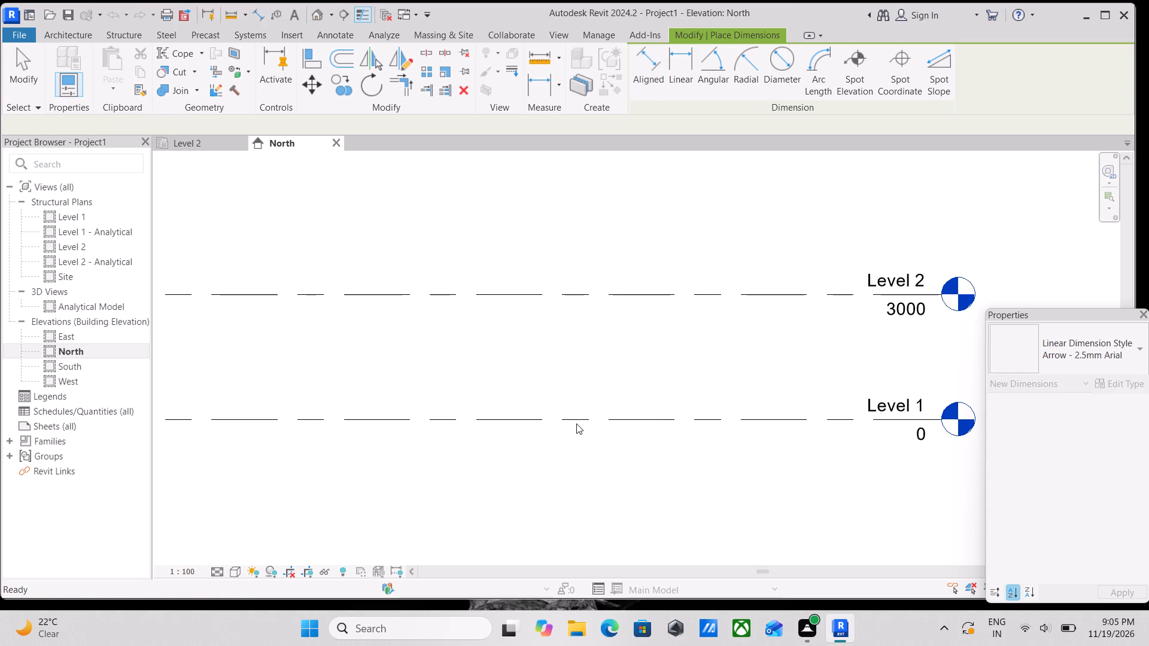
Add a new level 6' (1828.8 mm) below Level 1 by picking the Level 1 line with an offset.
type("ll")
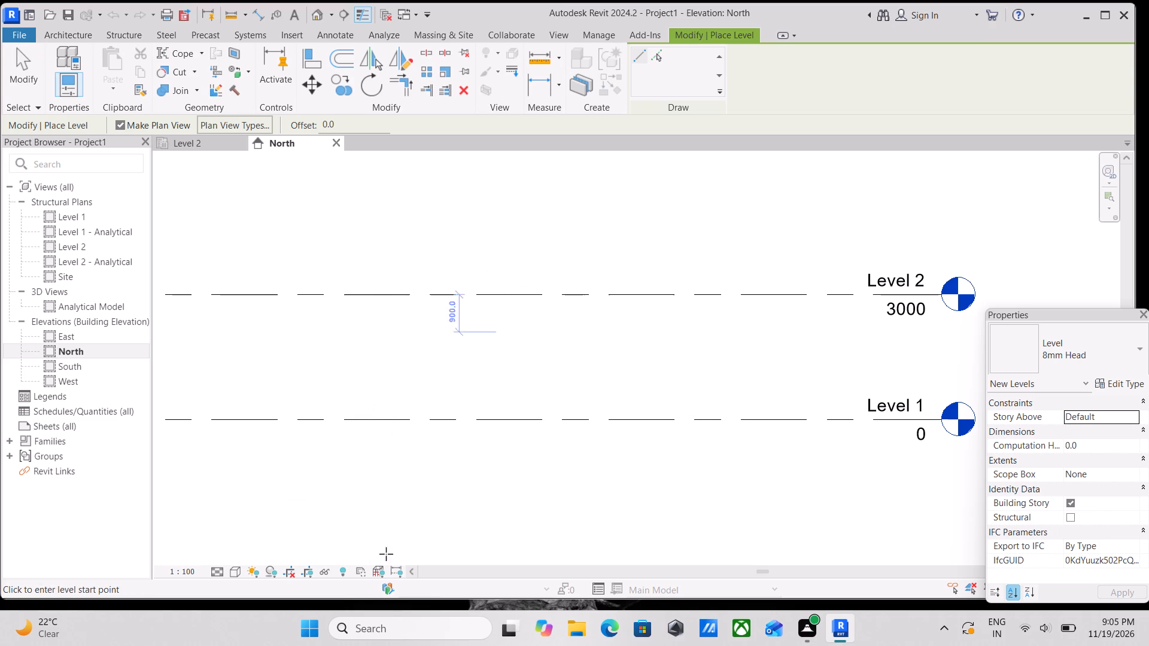
left_click(662, 54)
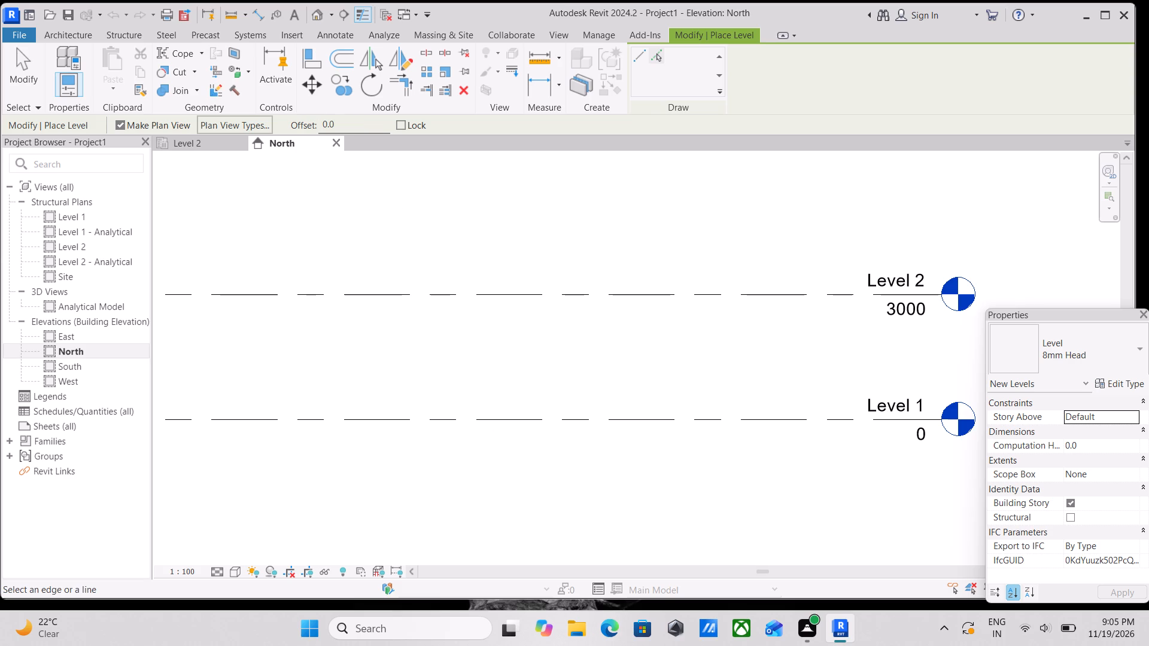
left_click_drag(347, 125, 260, 132)
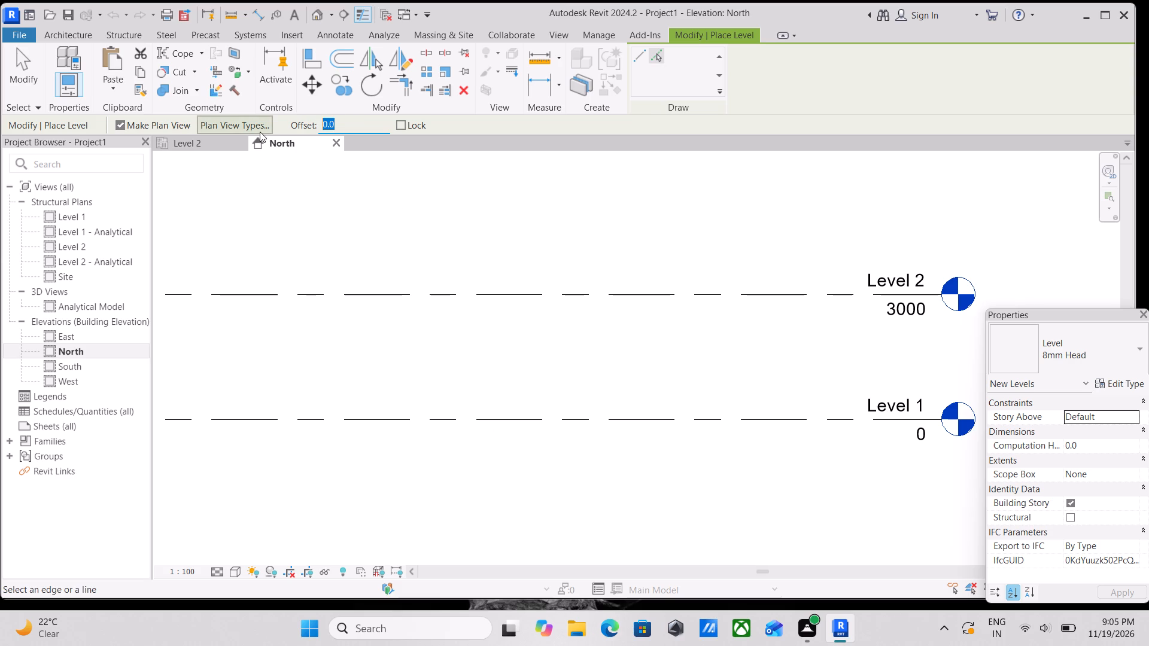
type("6'")
key("Return")
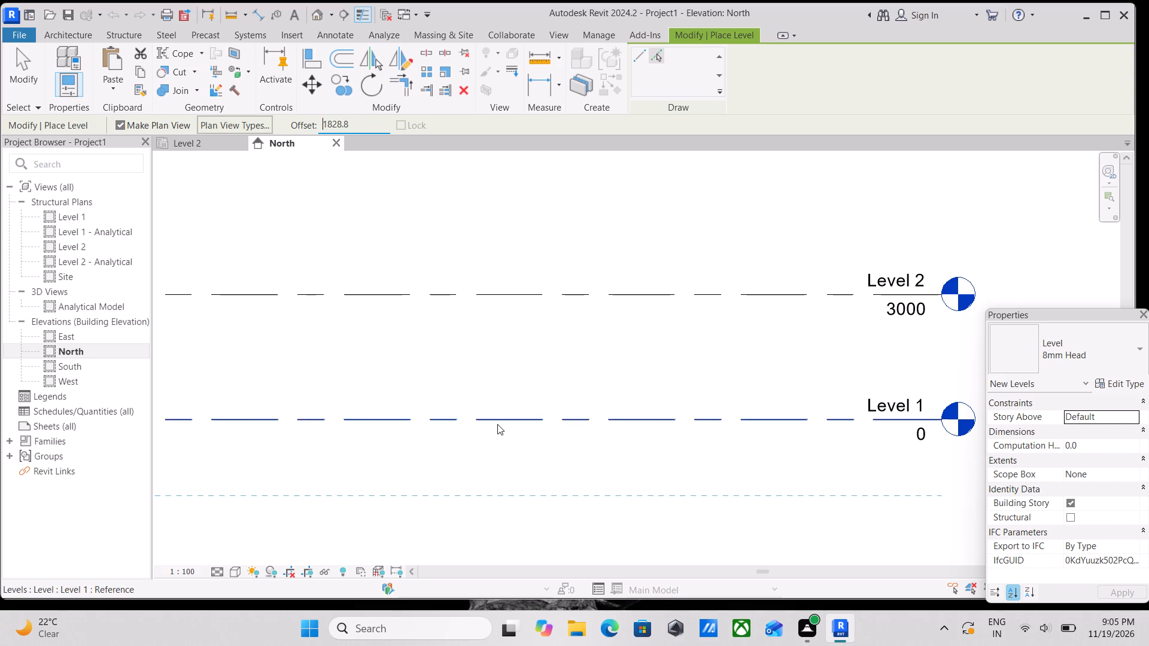
scroll(497, 423, "down", 2)
middle_click_drag(497, 423, 526, 298)
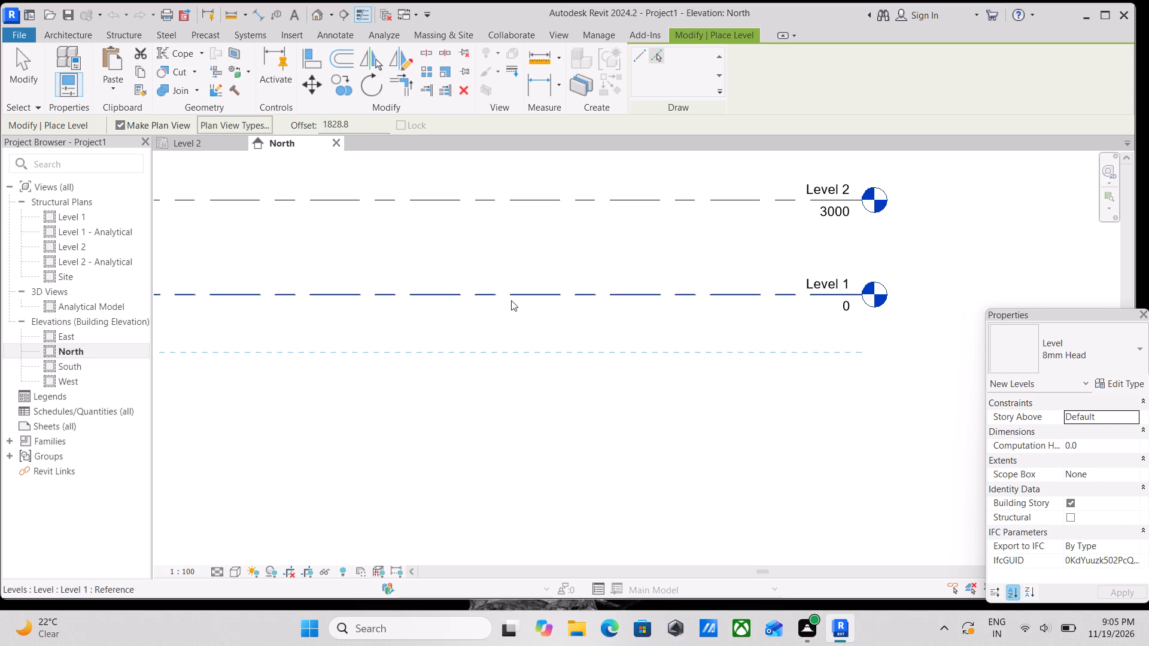
left_click(511, 300)
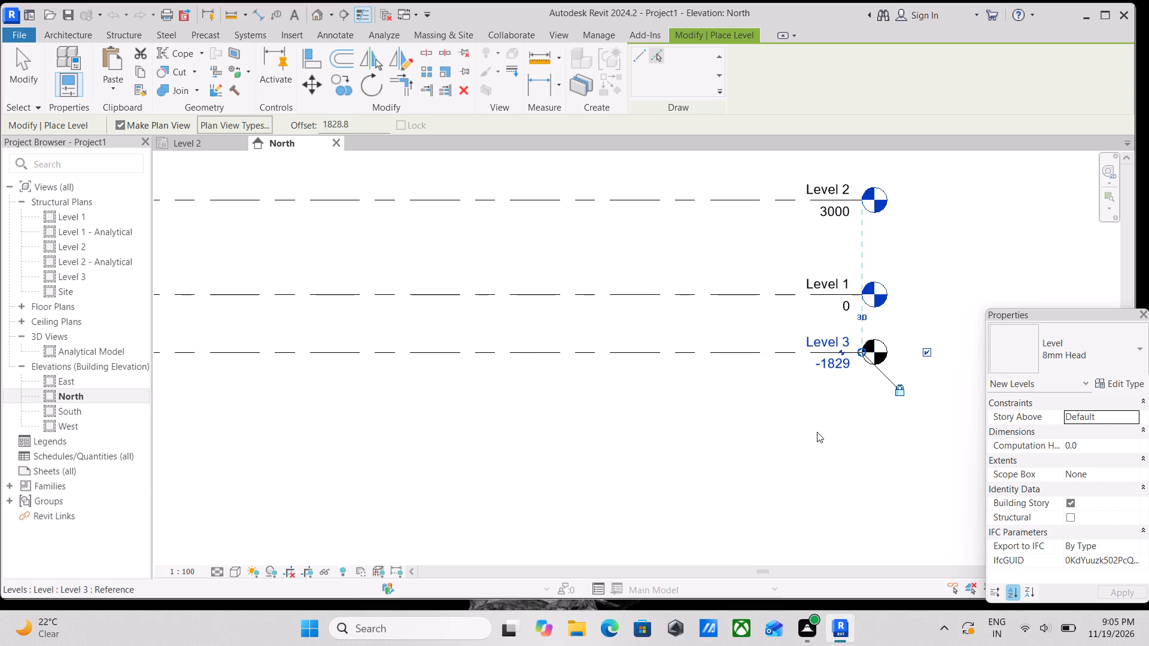
key("Escape")
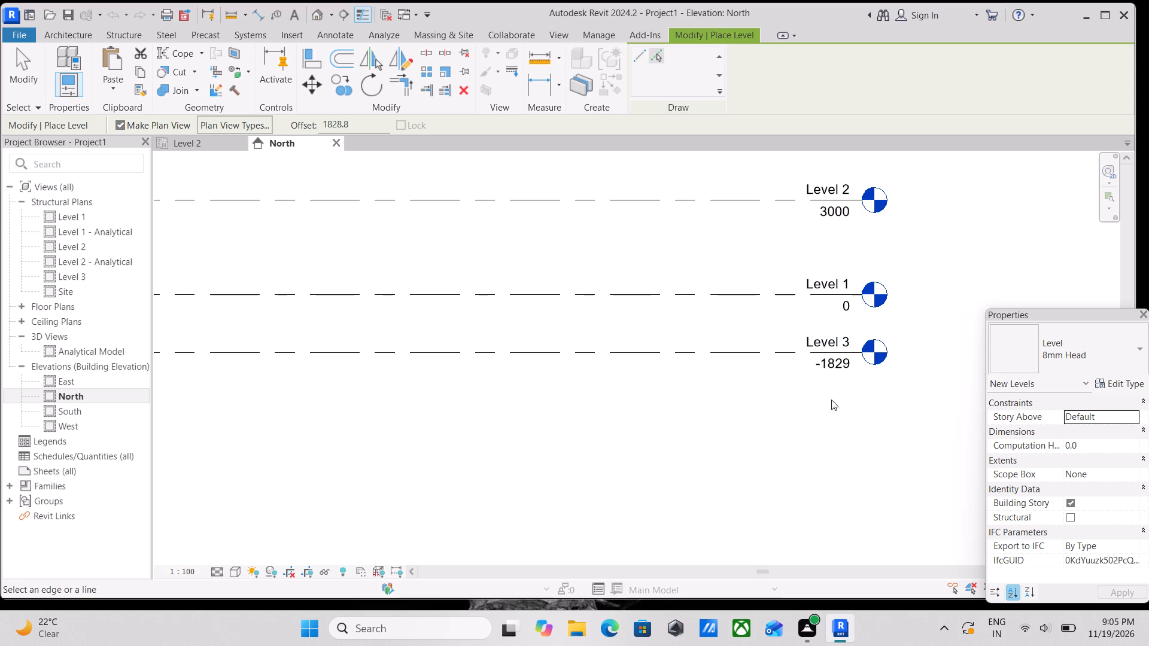
scroll(846, 387, "up", 2)
key("Escape")
key("Escape")
key("Escape")
key("Escape")
Rename Level 3, the level below Level 1, as TOPOF FOOTING and rename its corresponding views too.
scroll(834, 333, "up", 4)
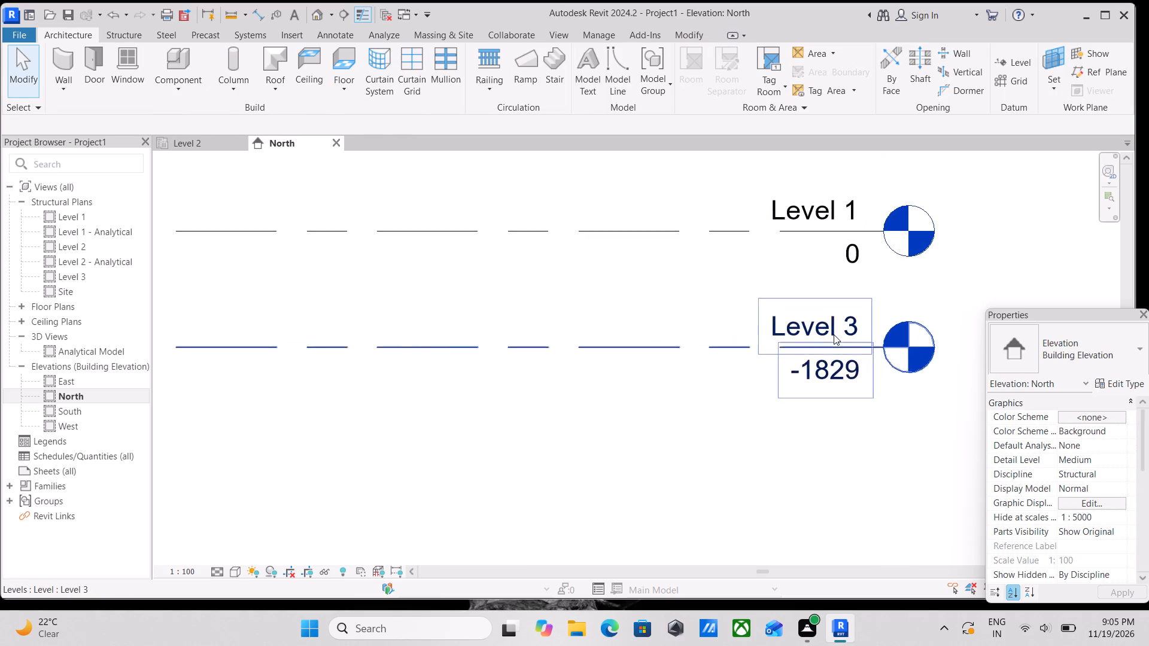
middle_click_drag(834, 334, 871, 399)
double_click(873, 388)
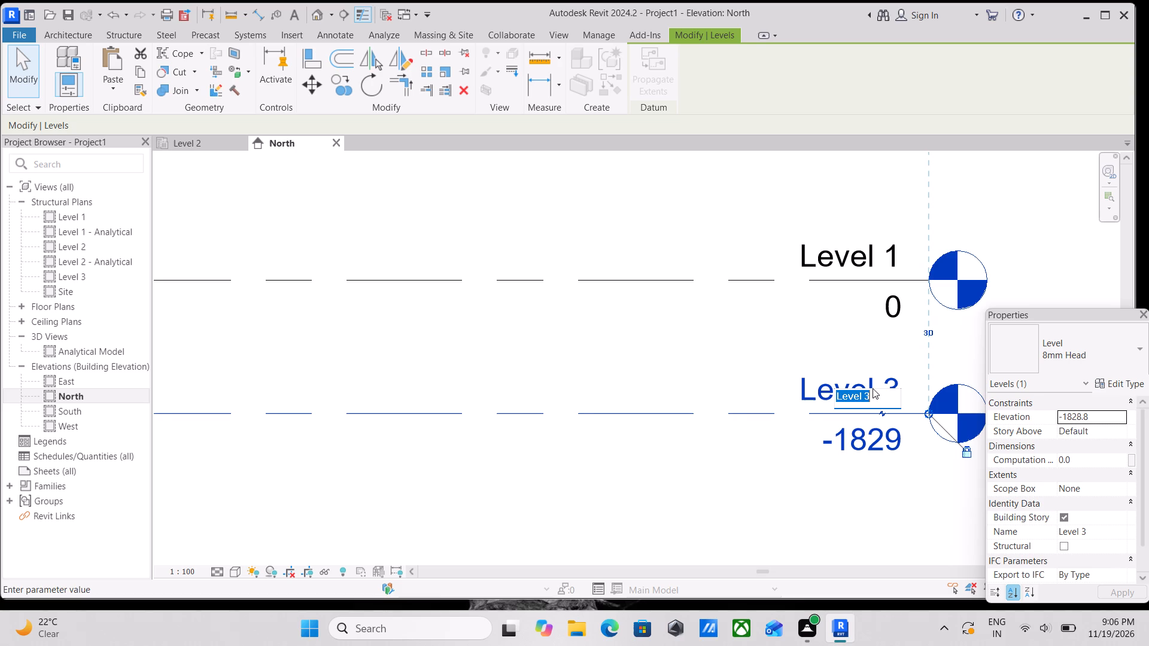
type("top")
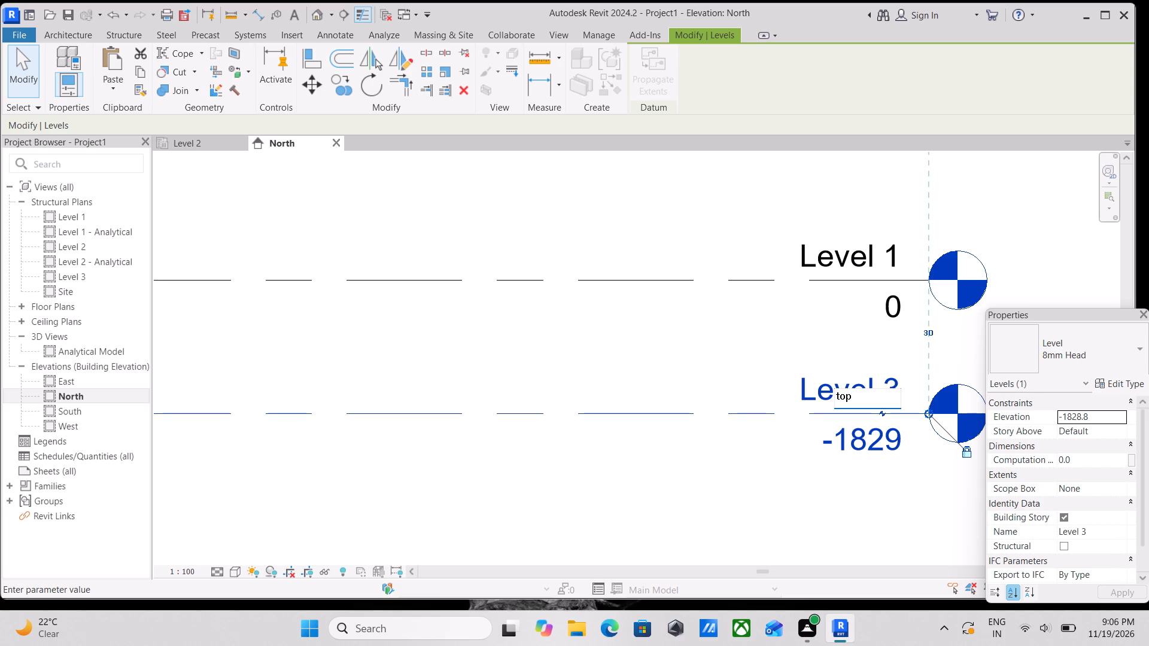
key("BackSpace")
key("BackSpace")
key("BackSpace")
key("shift+t")
key("shift+o")
key("shift+p")
key("space")
type("of")
key("BackSpace")
key("BackSpace")
key("BackSpace")
type("OF")
key("space")
type("FOOTING")
key("Return")
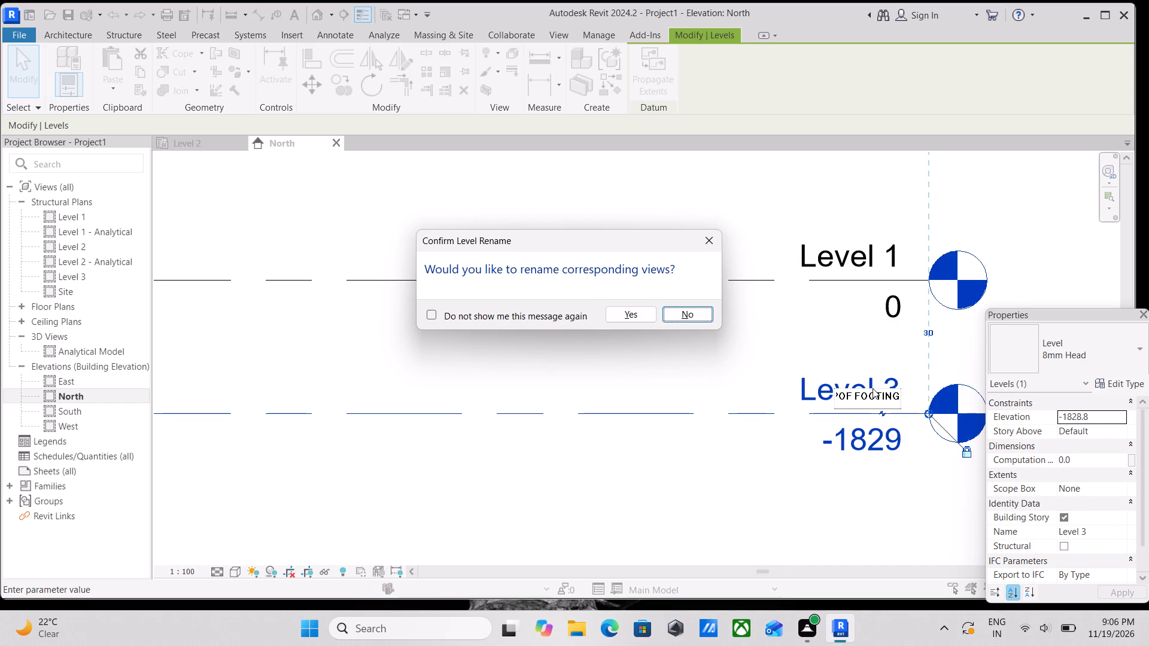
left_click(634, 309)
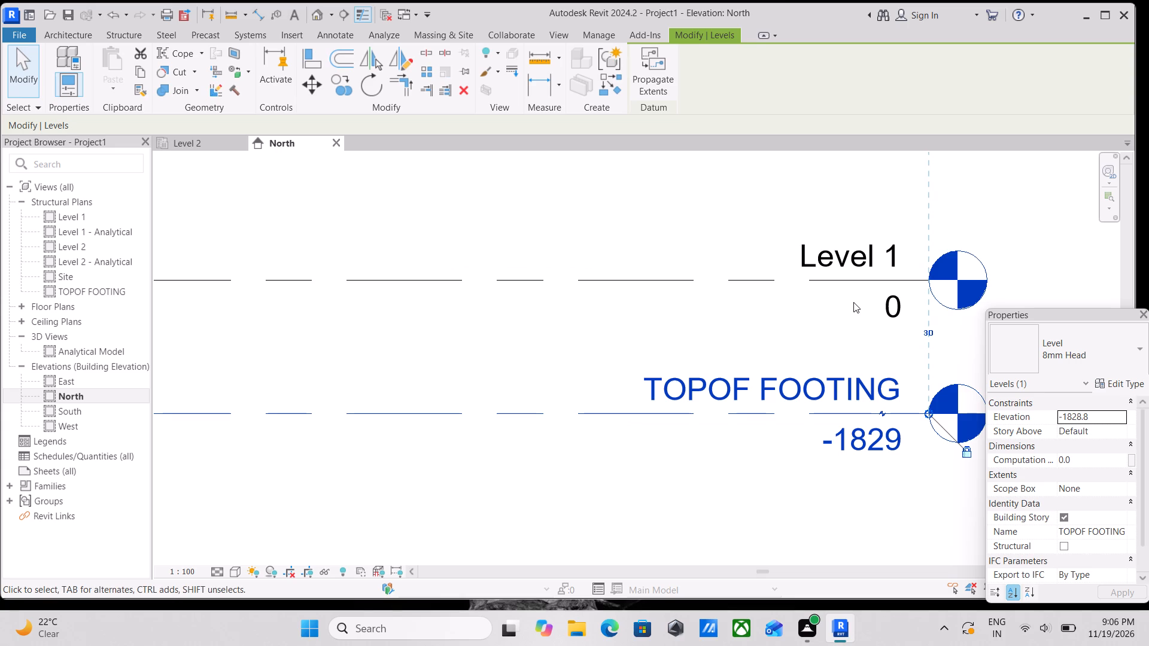
Rename Level 1 as GROUND LEVEEL and rename its corresponding views too.
scroll(878, 263, "up", 2)
scroll(870, 281, "down", 2)
middle_click_drag(870, 281, 864, 351)
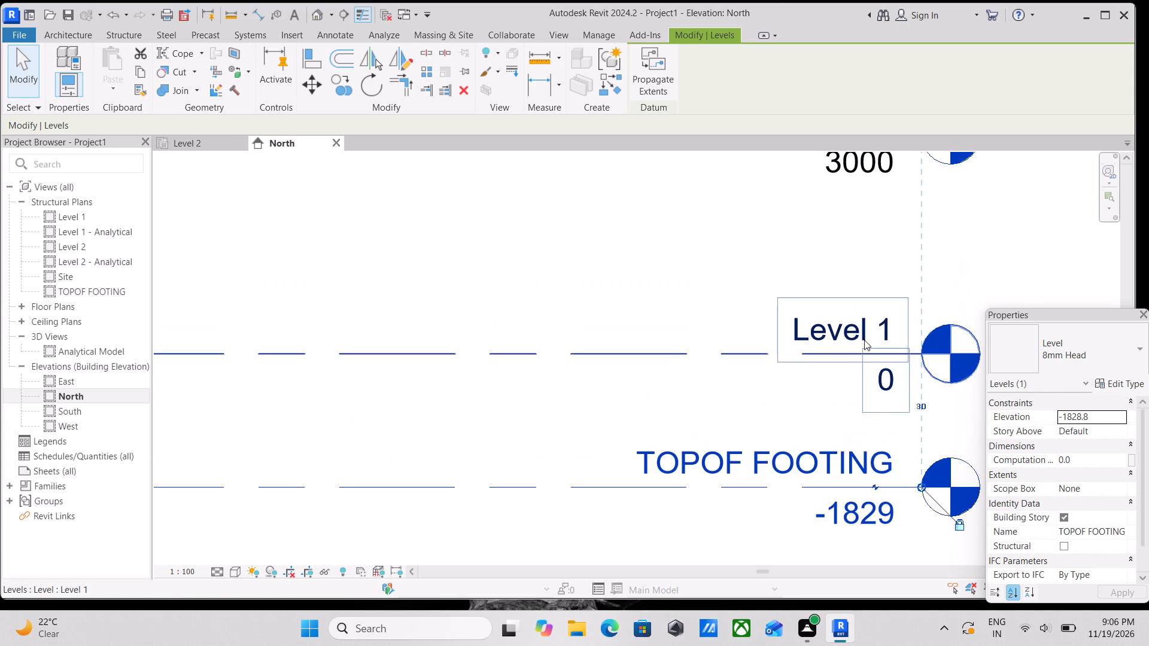
key("Escape")
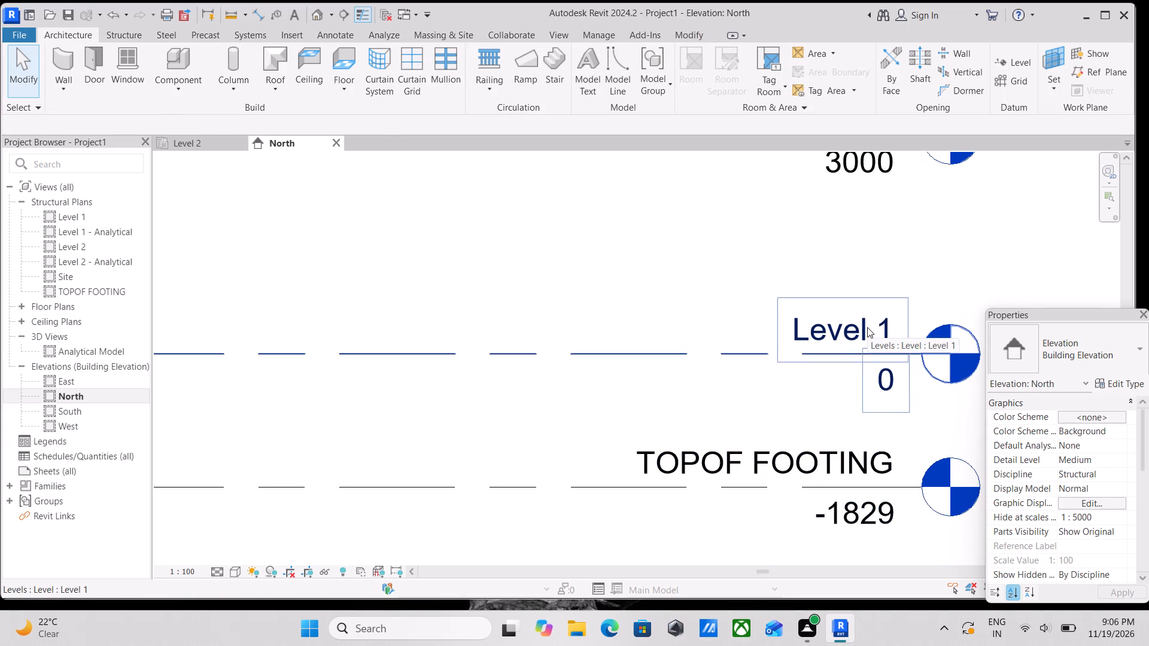
scroll(867, 327, "up", 2)
double_click(858, 321)
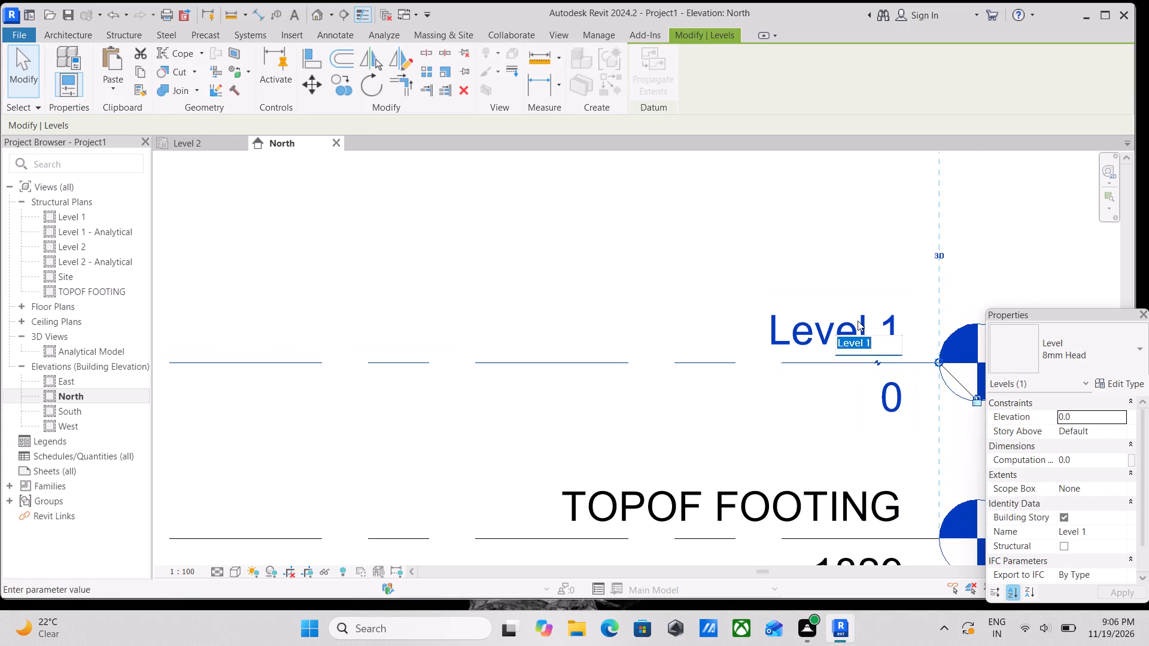
scroll(858, 321, "down", 10)
middle_click_drag(858, 321, 896, 337)
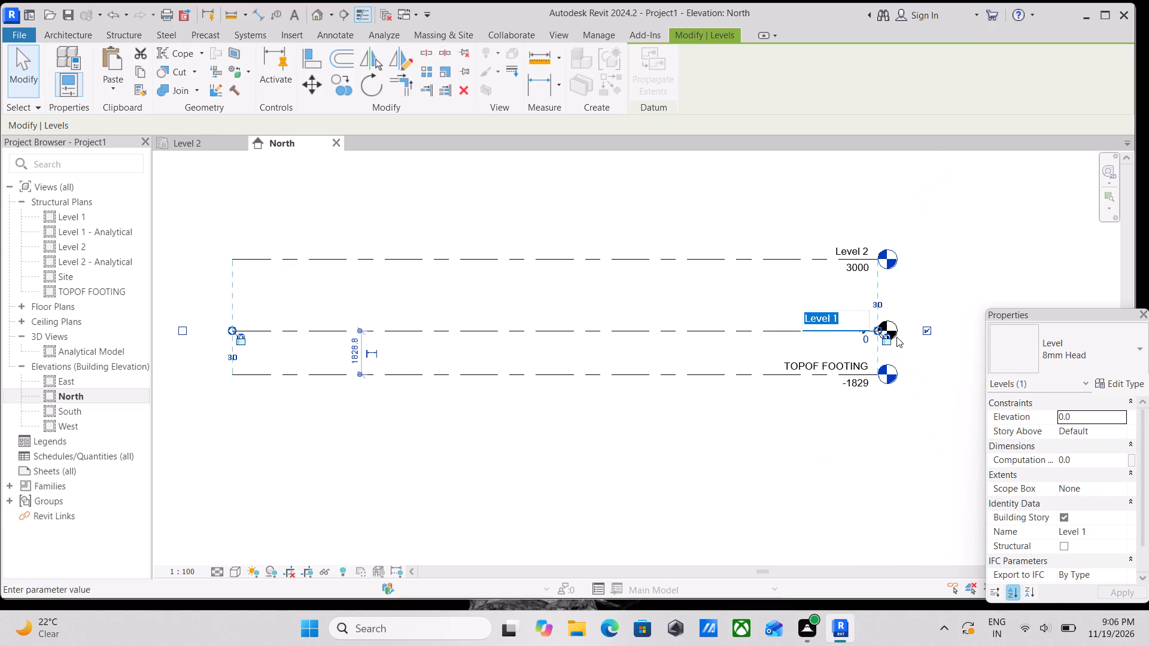
middle_click_drag(896, 337, 923, 350)
scroll(922, 349, "up", 2)
scroll(856, 341, "up", 3)
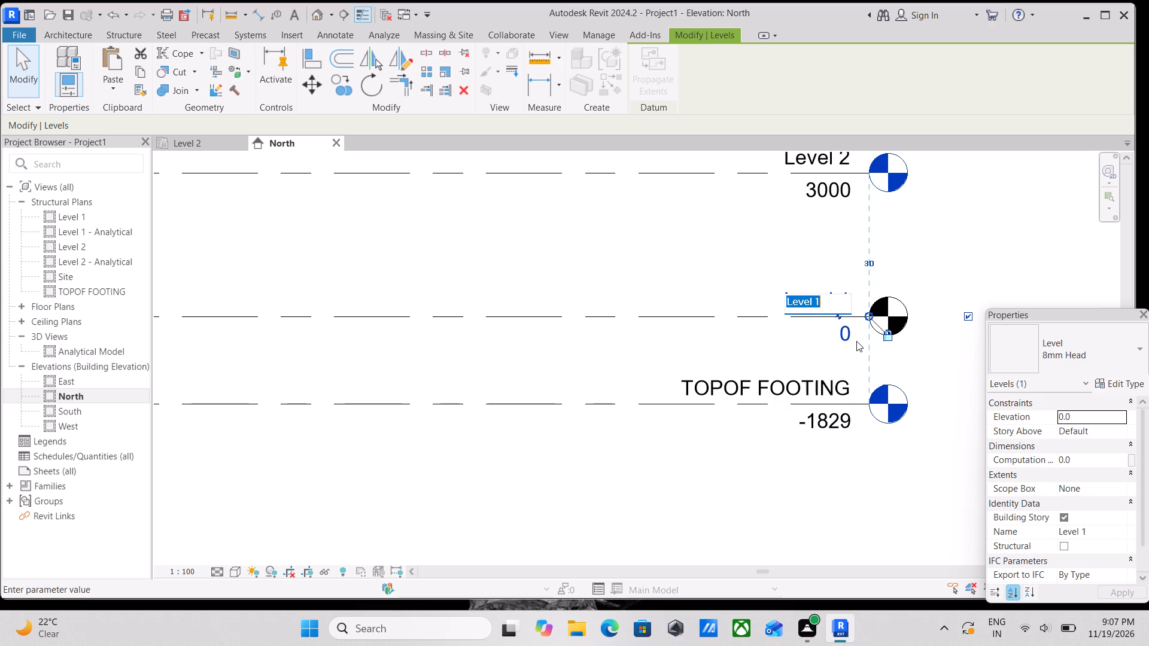
key("g")
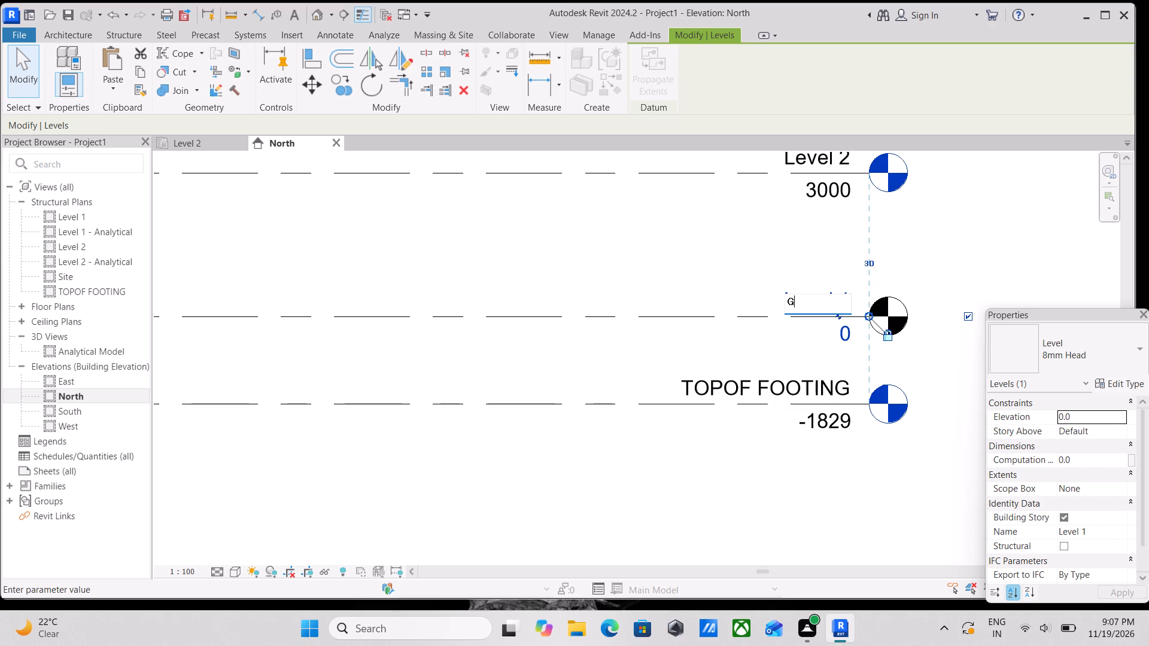
type("ROU")
key("n")
key("d")
key("space")
key("f")
key("BackSpace")
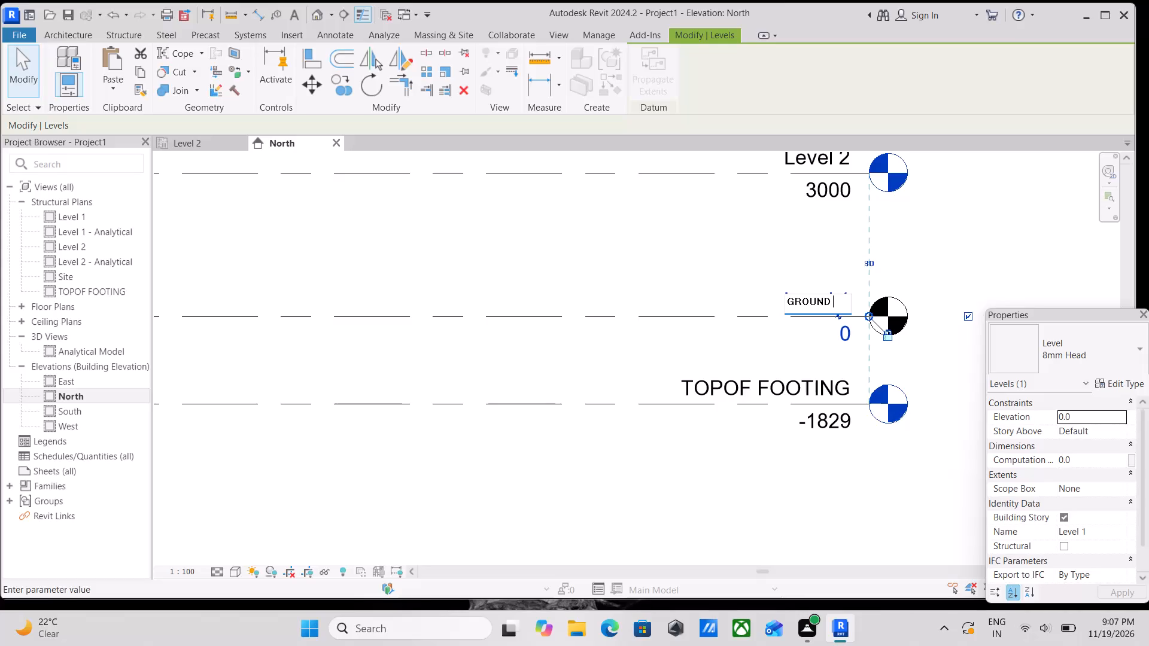
key("l")
type("EVEEL")
key("Return")
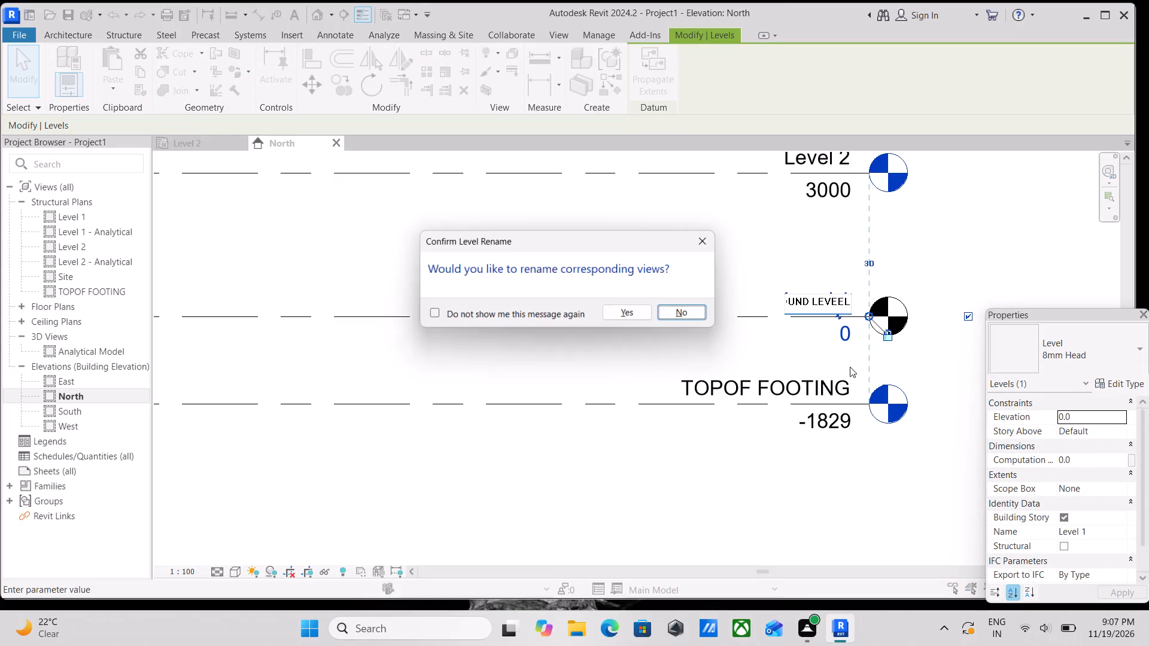
left_click(618, 311)
Rename Level 2 as FIRST FLOOR and rename its corresponding views too.
scroll(697, 376, "down", 2)
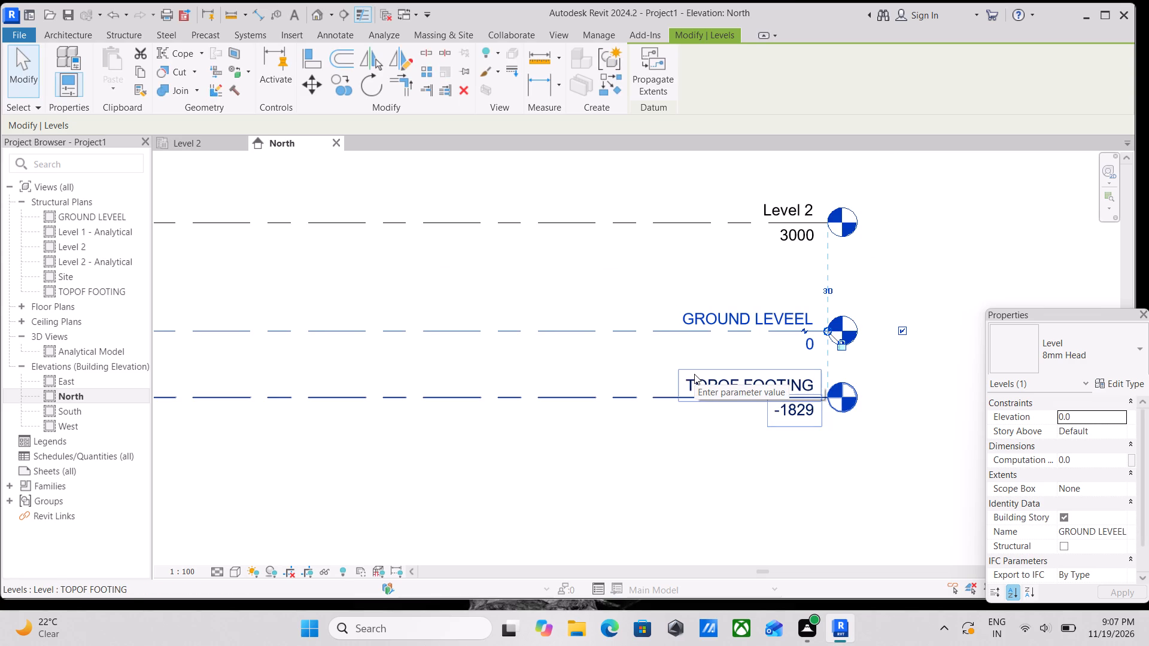
scroll(743, 317, "up", 3)
middle_click_drag(740, 276, 760, 356)
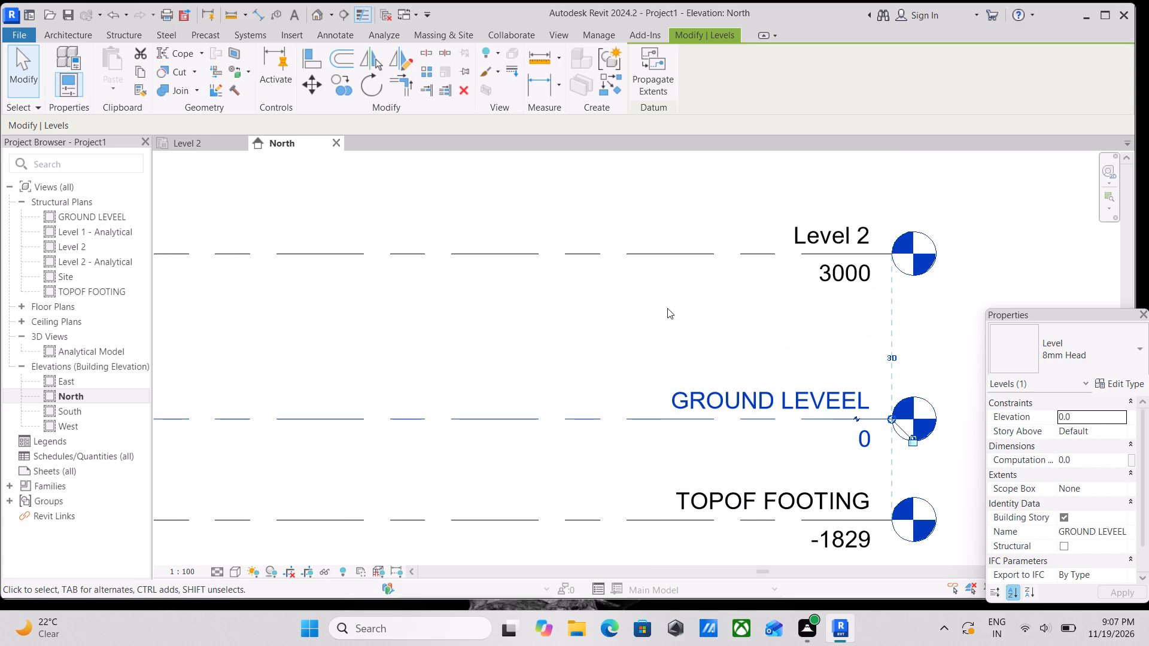
scroll(663, 310, "down", 2)
middle_click_drag(636, 320, 668, 337)
scroll(846, 262, "down", 1)
double_click(840, 268)
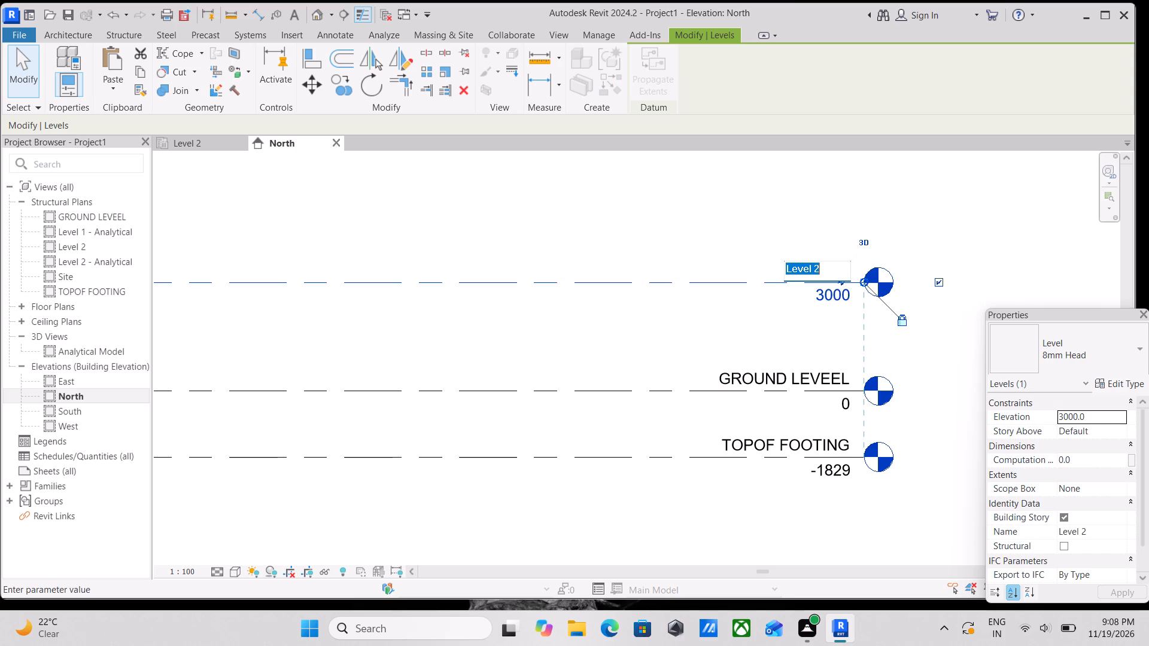
scroll(840, 268, "down", 5)
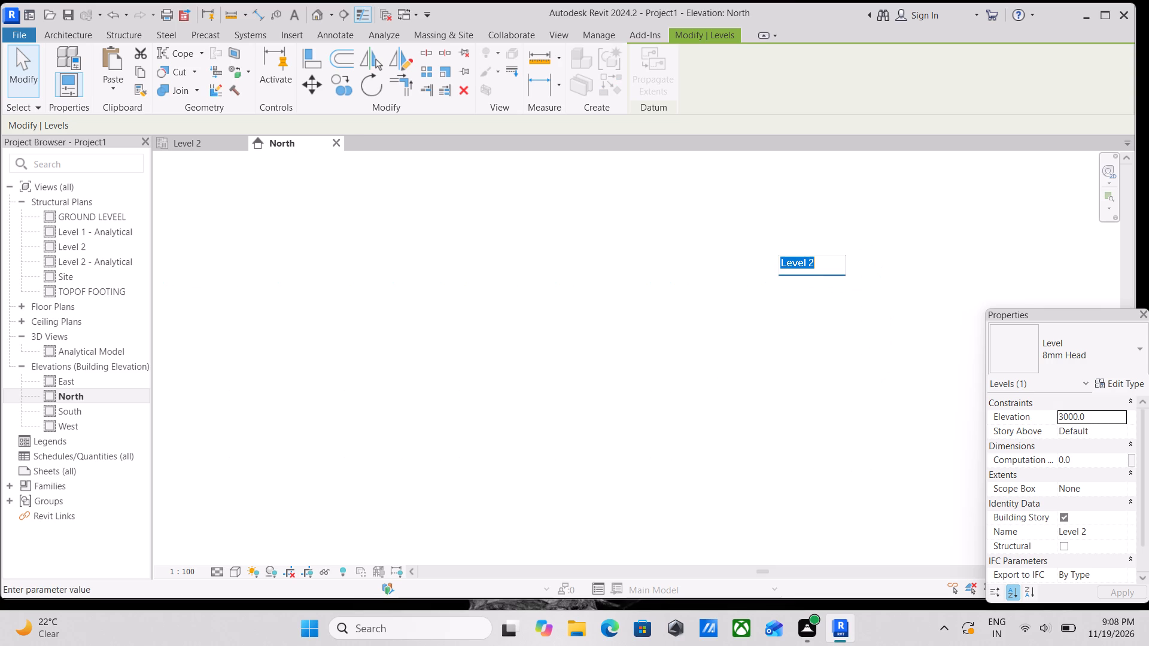
scroll(833, 260, "up", 2)
type("FIRS")
key("t")
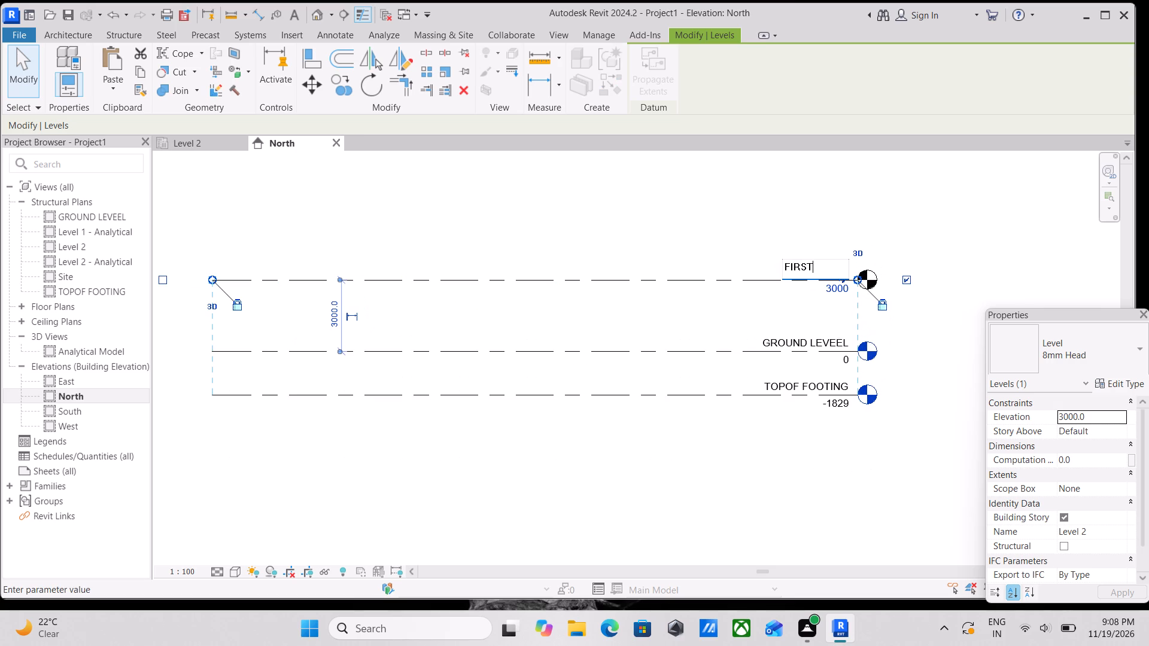
key("space")
type("FLO")
key("o")
key("r")
key("Return")
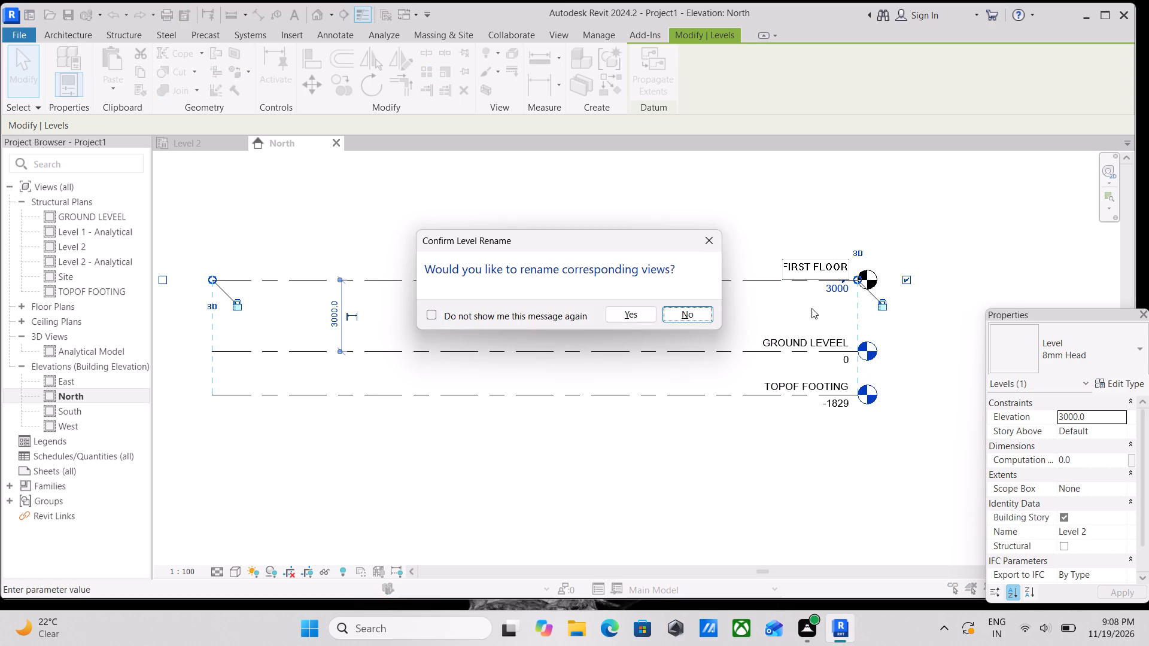
left_click(624, 313)
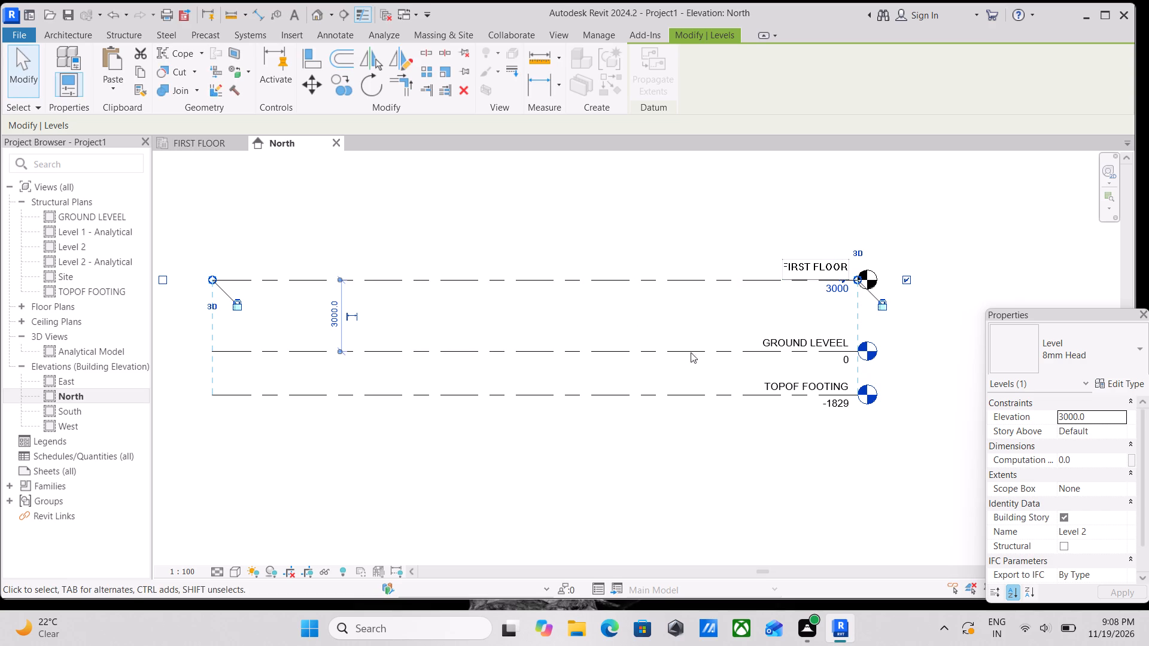
Add a new level 10' (3048 mm) above FIRST FLOOR by picking the FIRST FLOOR line with an offset.
key("Escape")
scroll(697, 317, "down", 1)
middle_click_drag(691, 310, 710, 385)
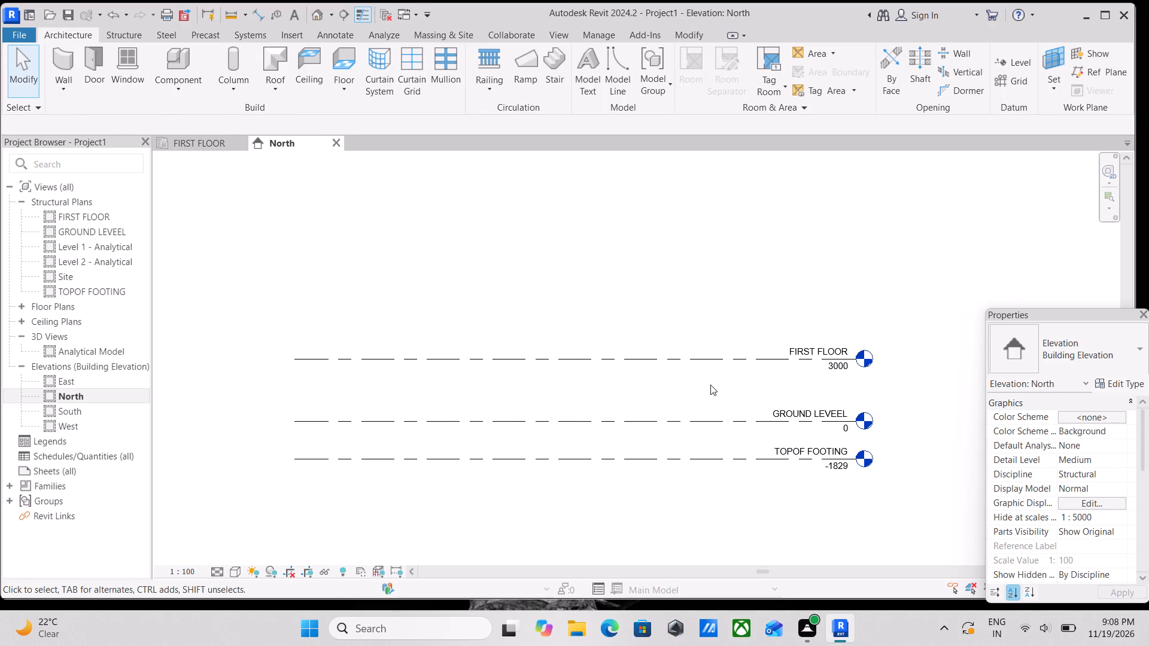
type("LL")
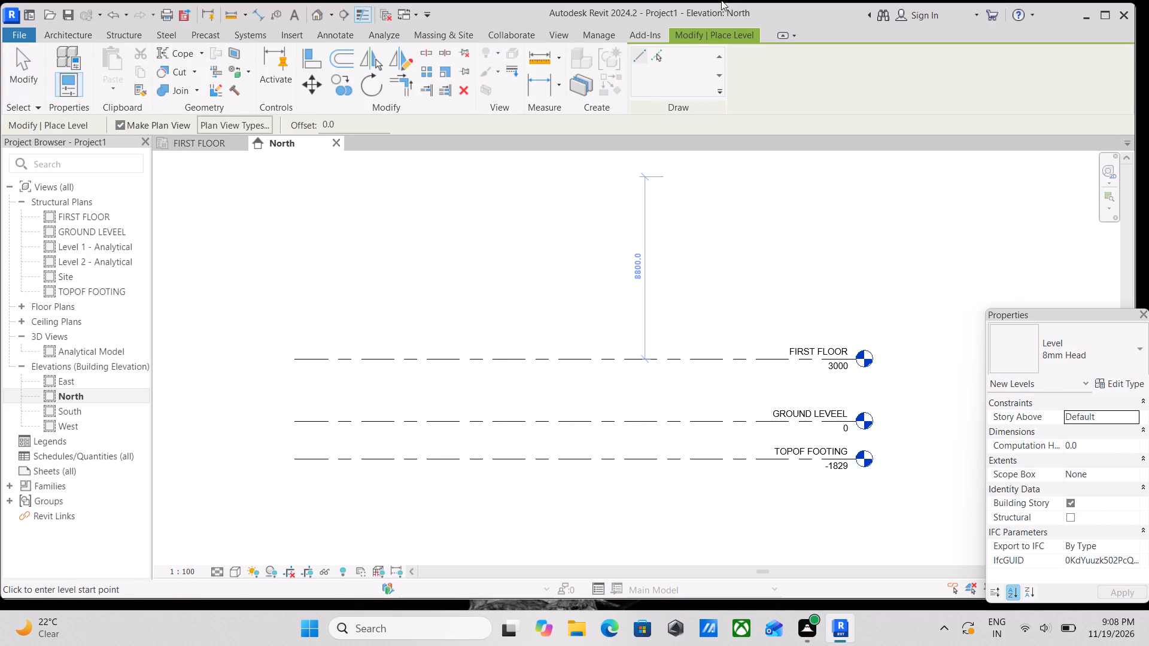
left_click(655, 56)
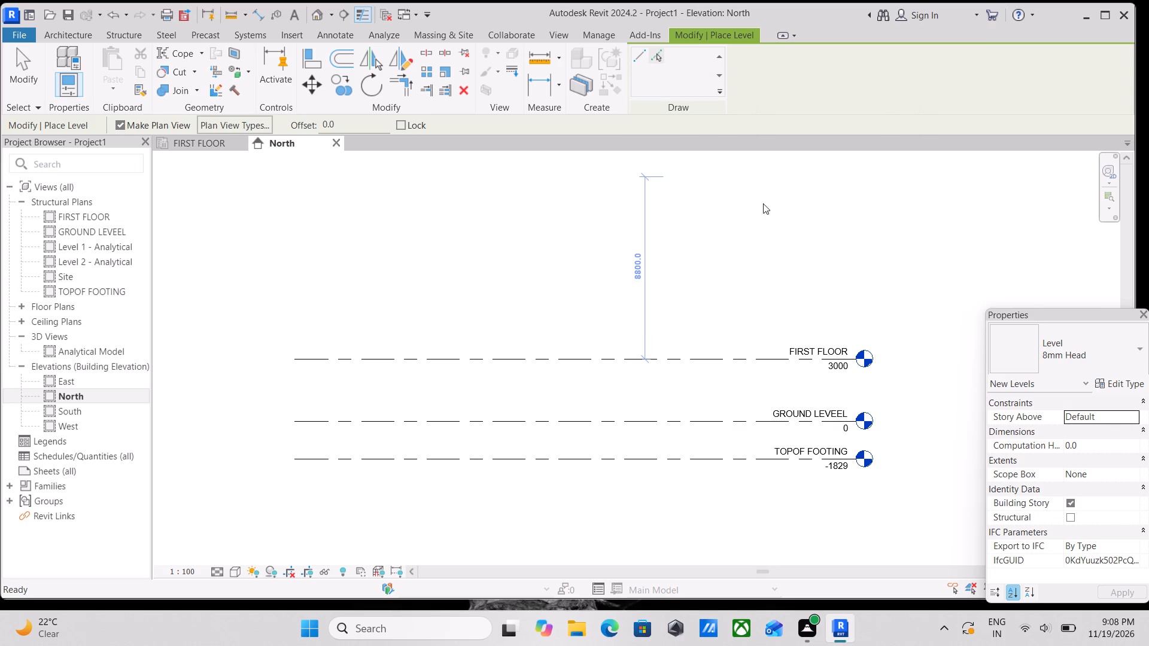
left_click(656, 50)
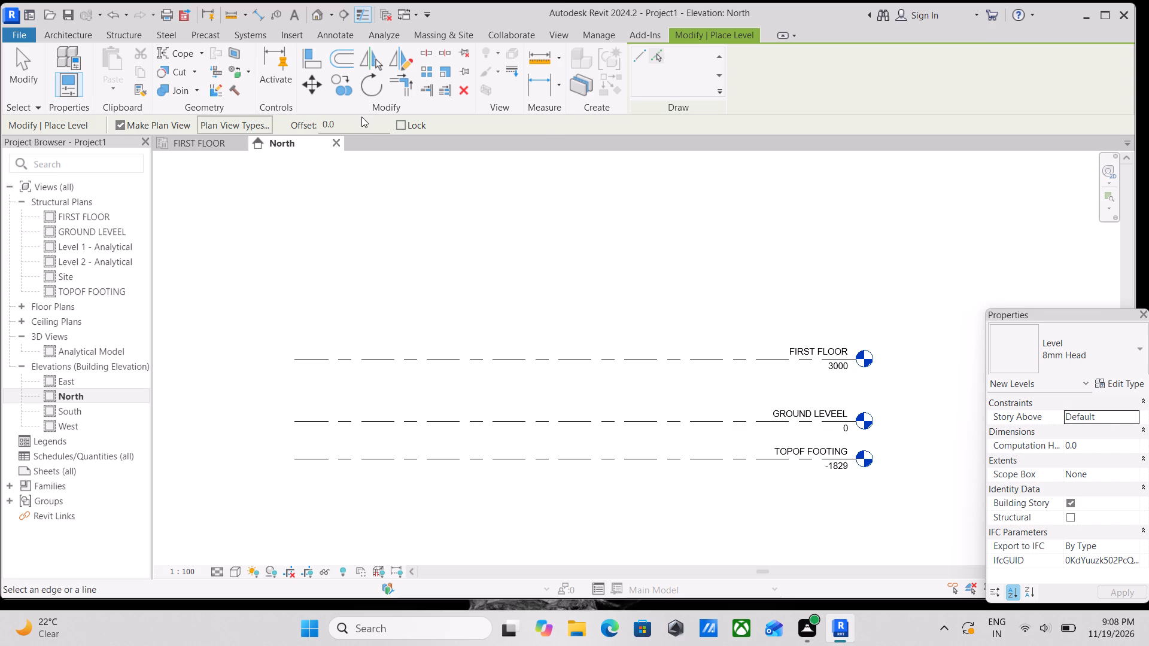
left_click_drag(354, 126, 210, 146)
type("10")
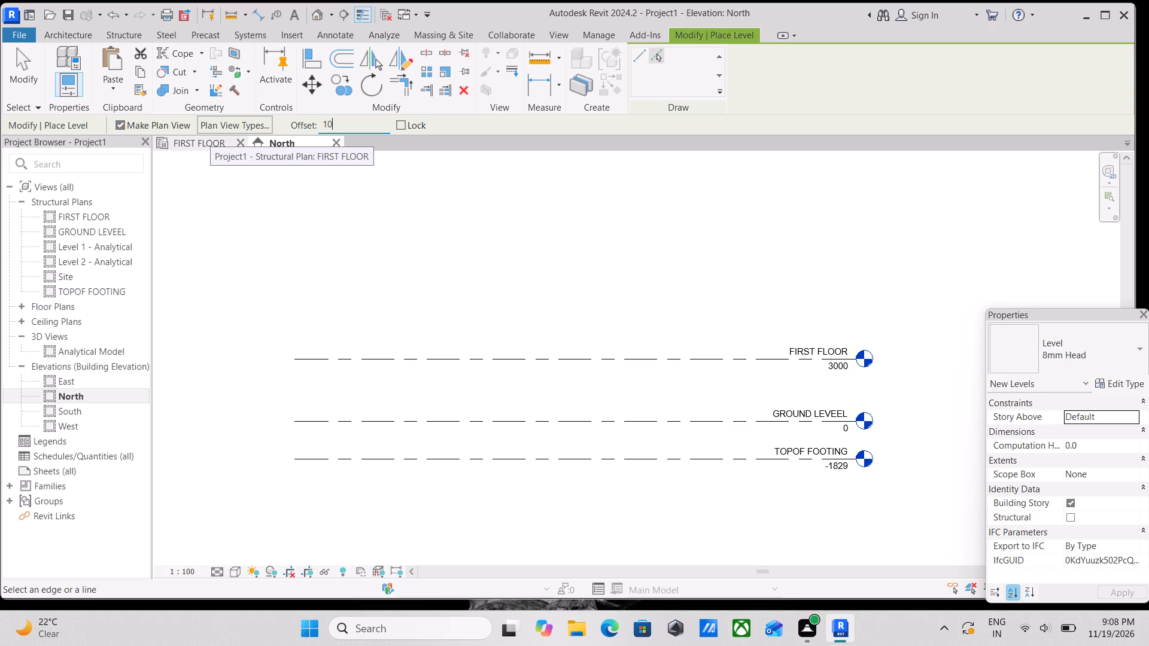
key("apostrophe")
key("Return")
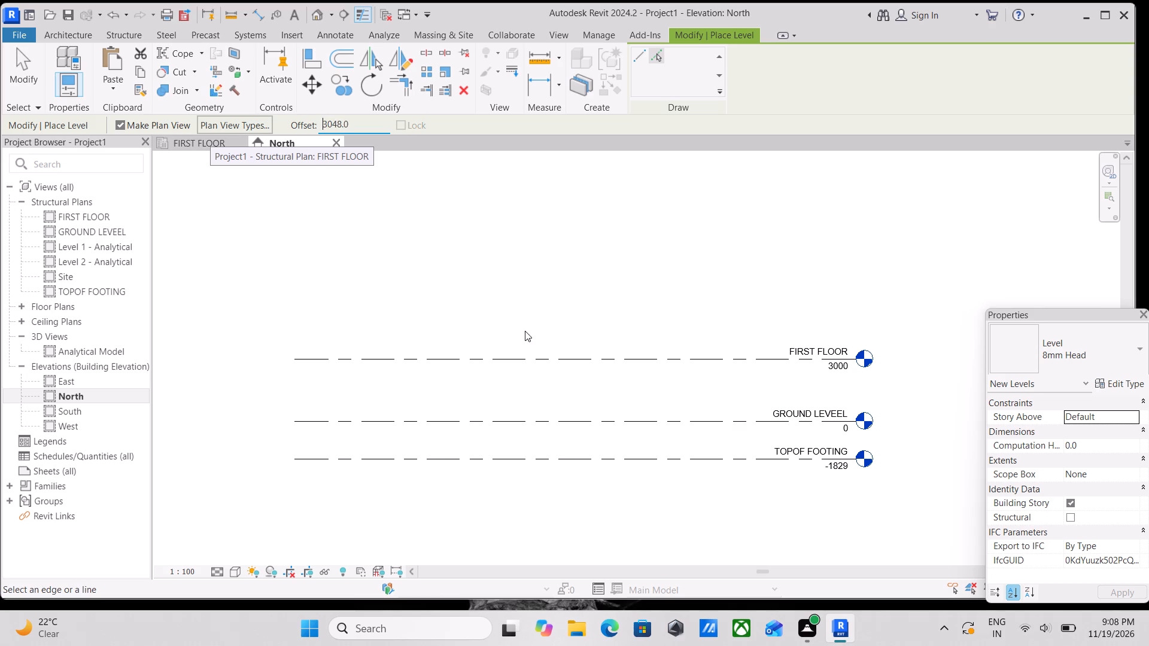
left_click(595, 354)
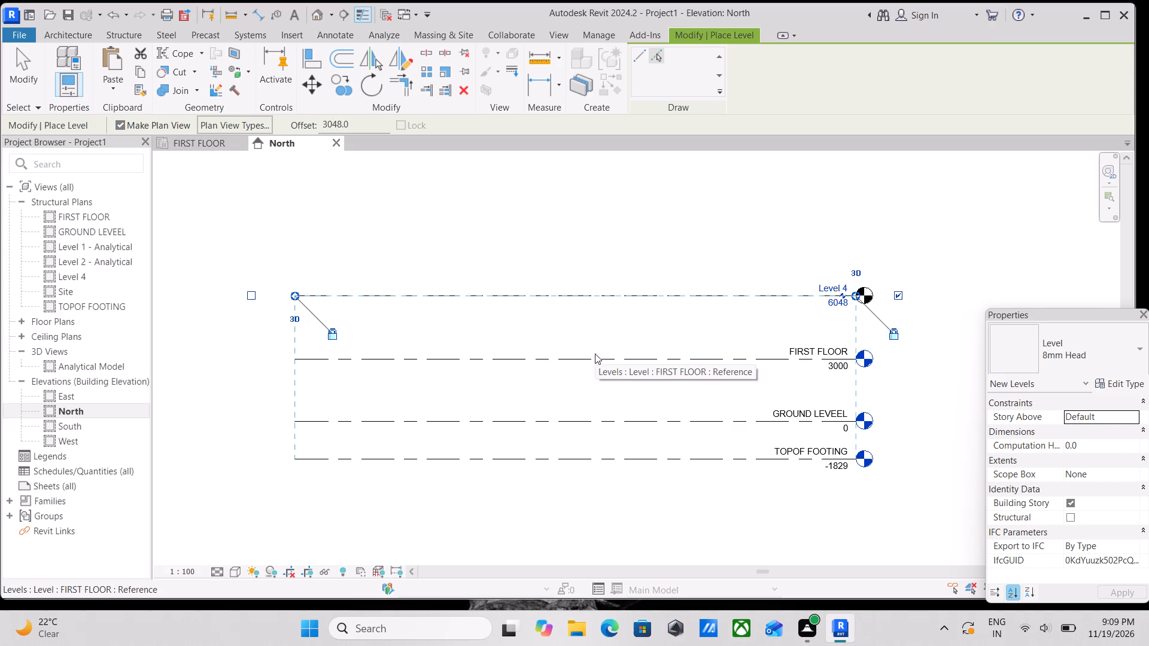
key("Escape")
key("Escape")
key("Escape")
Place an aligned dimension between the FIRST FLOOR and GROUND LEVEEL lines.
scroll(549, 382, "up", 2)
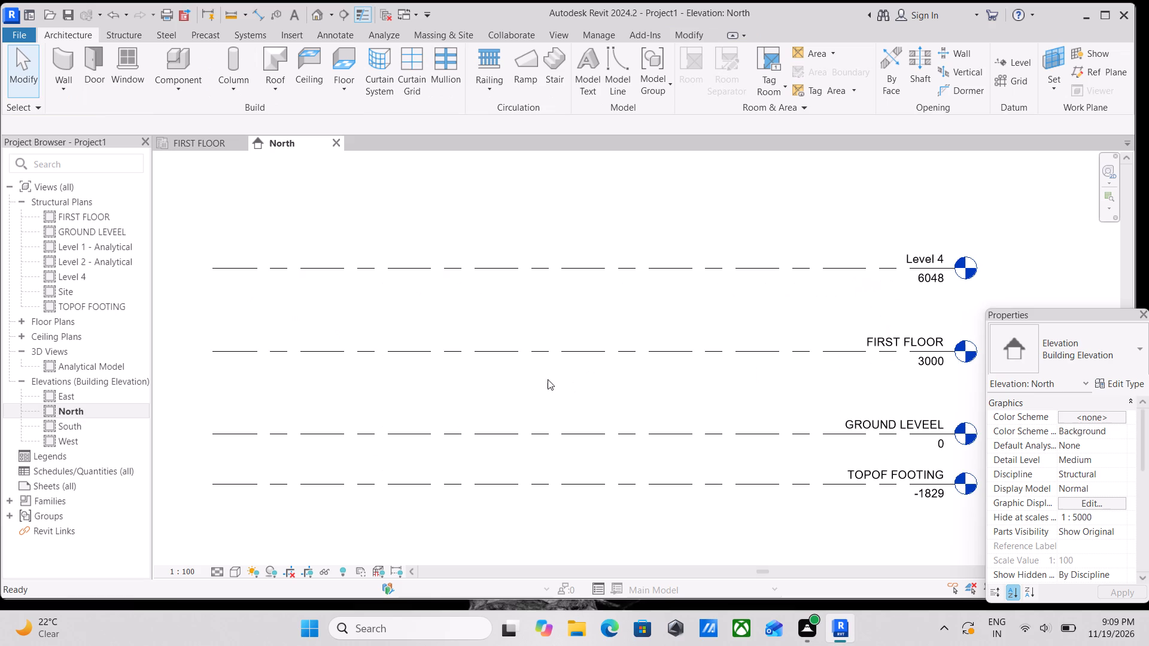
key("Escape")
scroll(538, 365, "up", 2)
key("Escape")
key("Escape")
key("Escape")
scroll(545, 370, "down", 2)
middle_click_drag(546, 370, 569, 386)
type("DI")
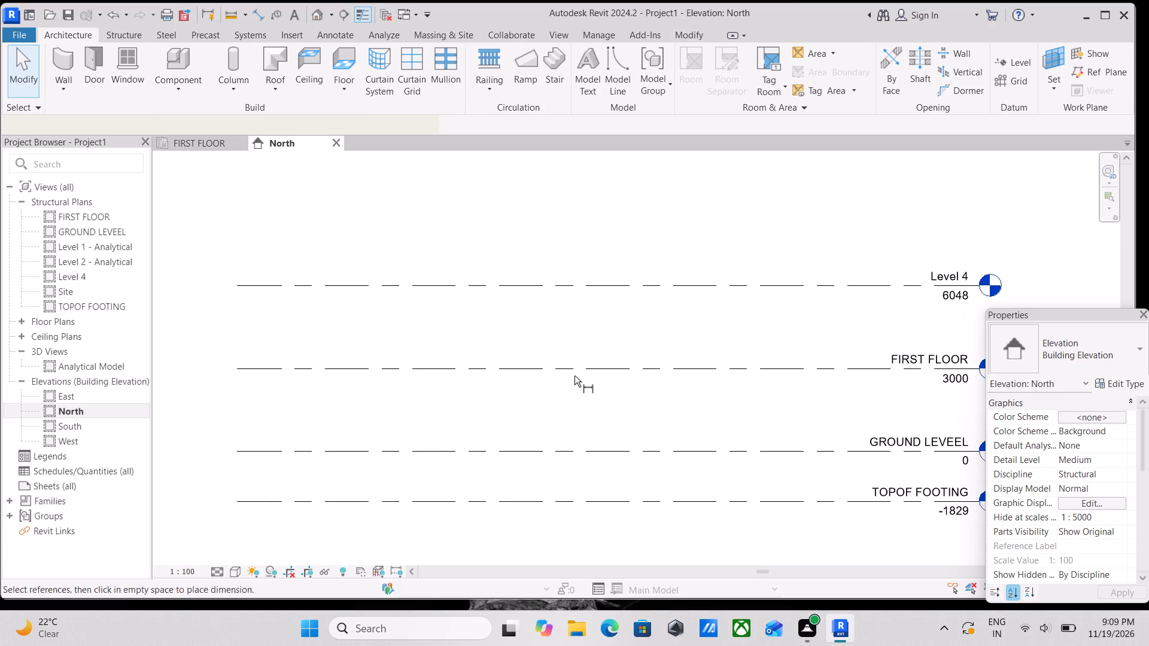
left_click(581, 368)
left_click(579, 448)
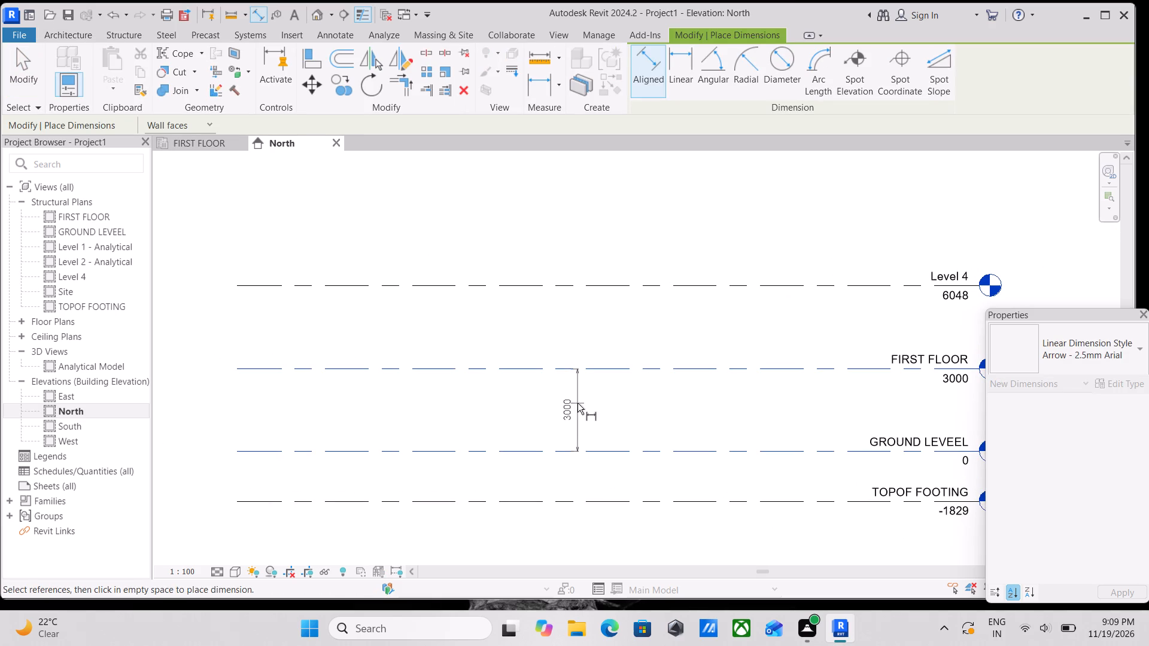
left_click(578, 410)
key("Escape")
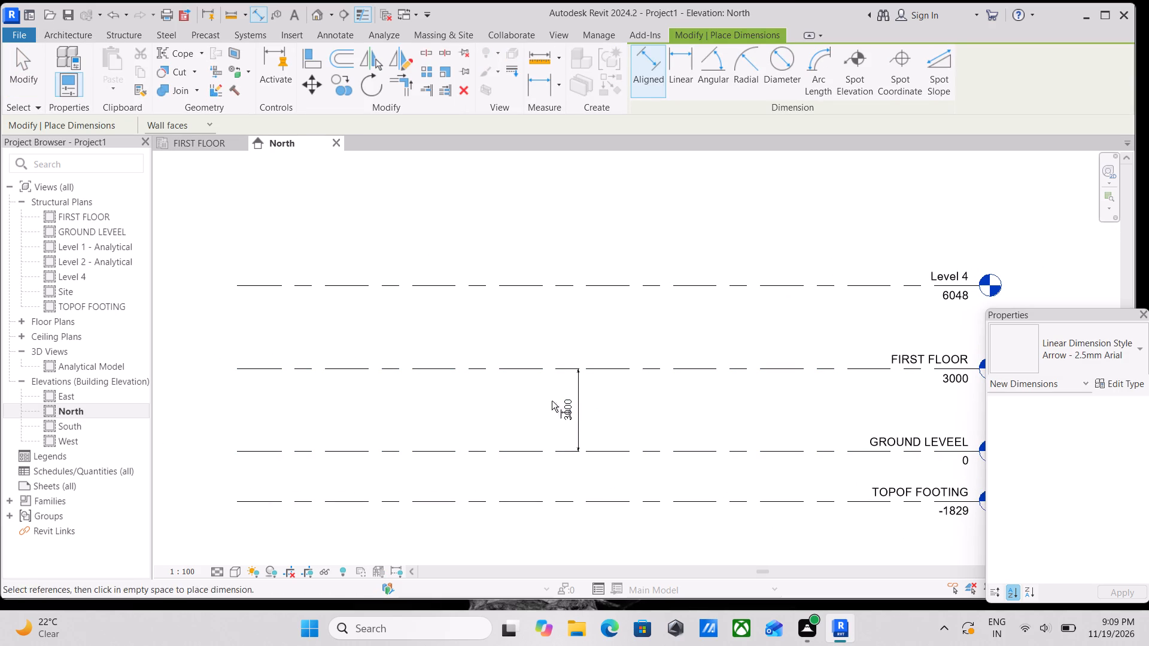
key("Escape")
Set the distance from GROUND LEVEEL up to FIRST FLOOR to 10' by moving the FIRST FLOOR level.
left_click(523, 369)
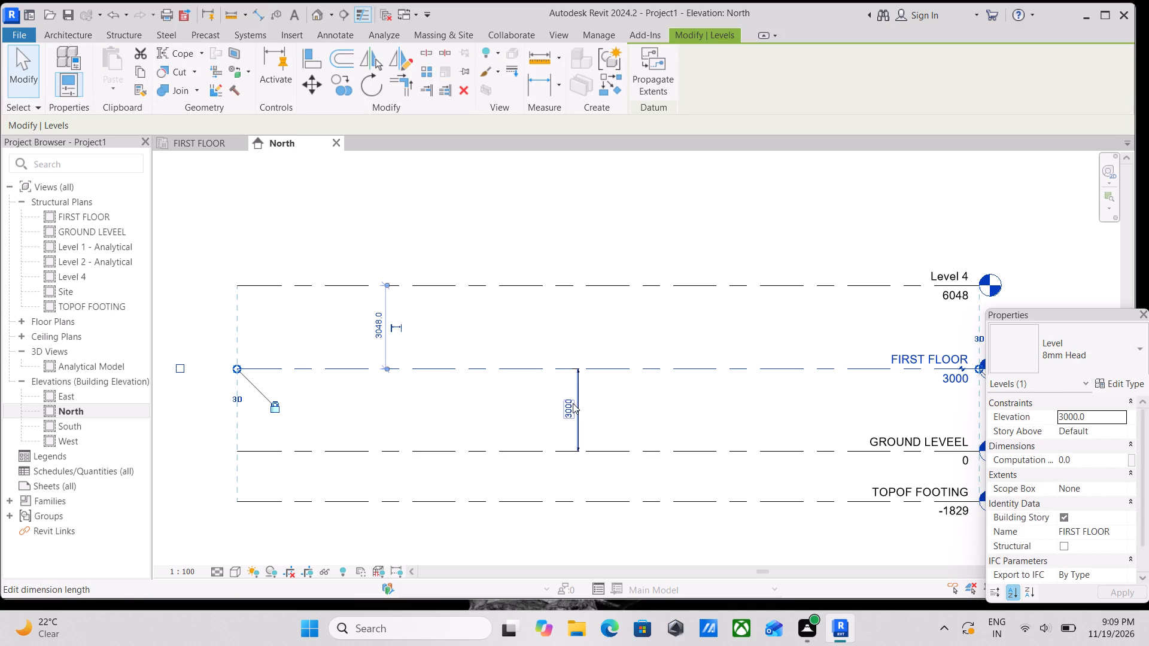
left_click(573, 403)
type("10")
key("apostrophe")
key("Return")
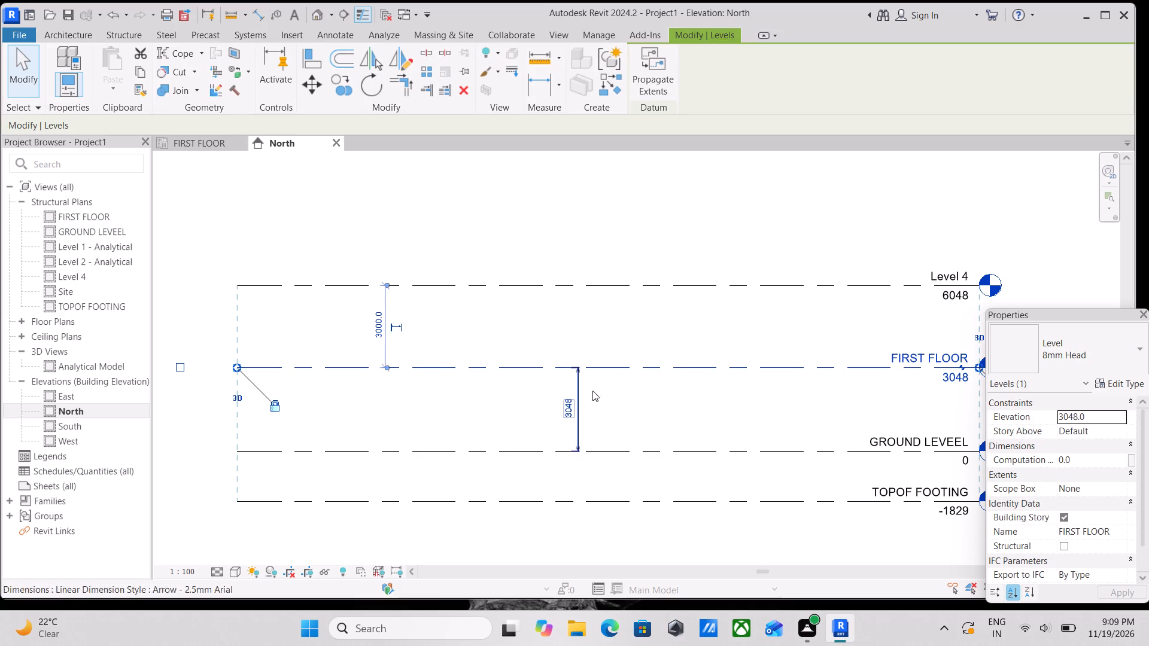
key("Escape")
key("Escape")
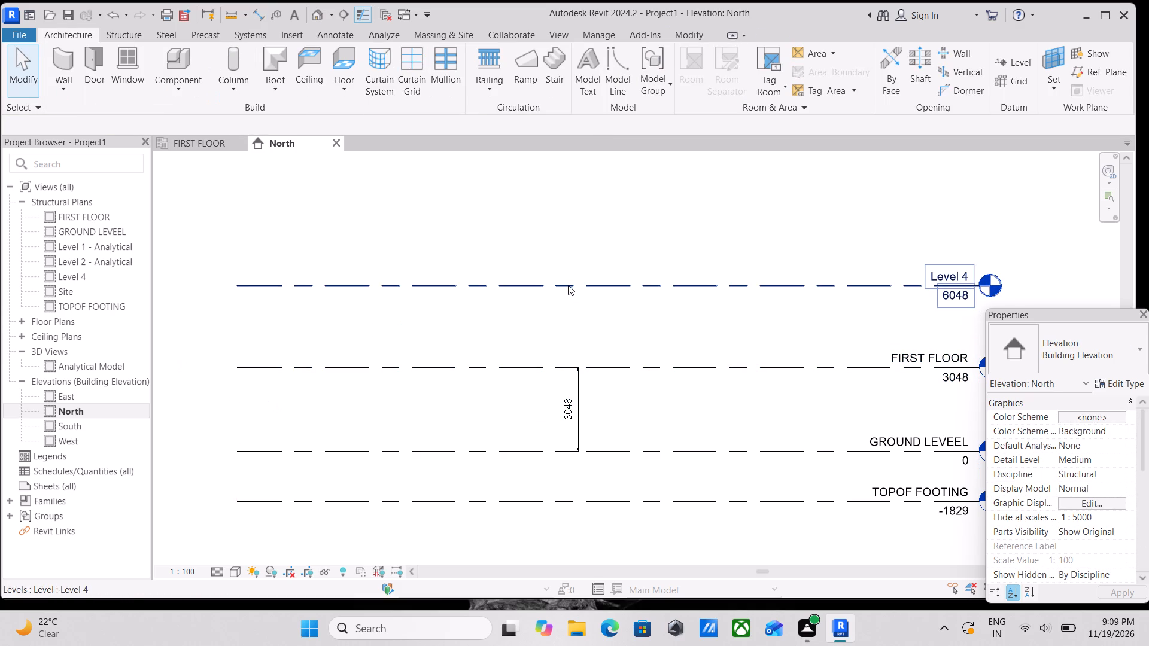
Set the distance from FIRST FLOOR up to Level 4 to 10' by moving Level 4.
left_click(568, 287)
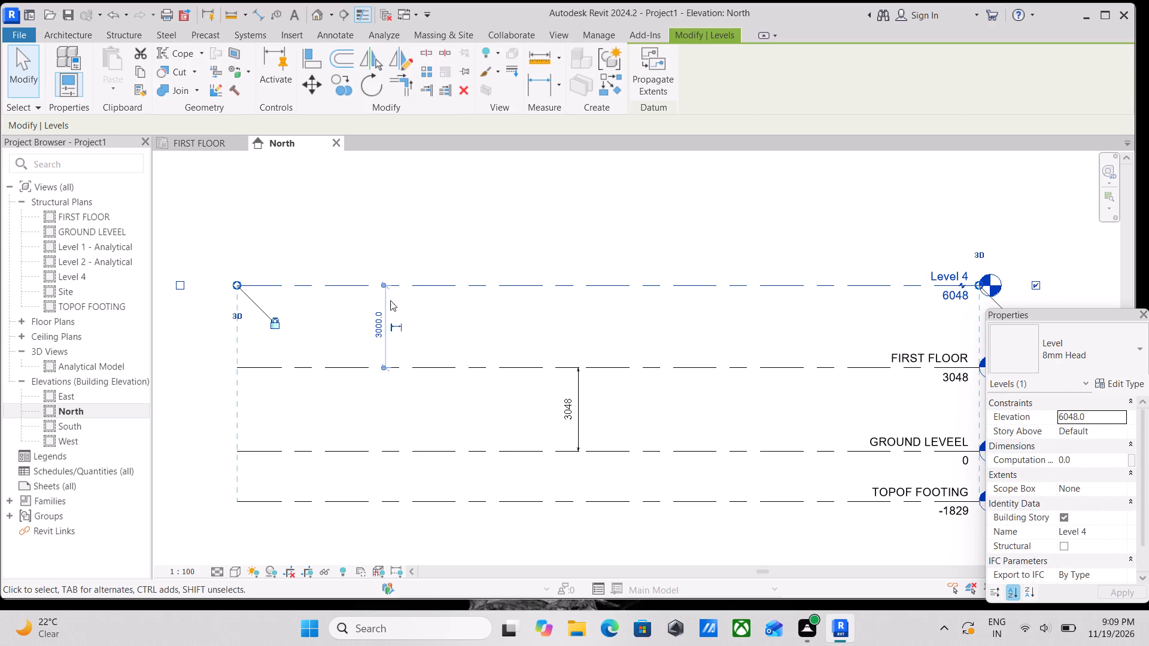
left_click(376, 315)
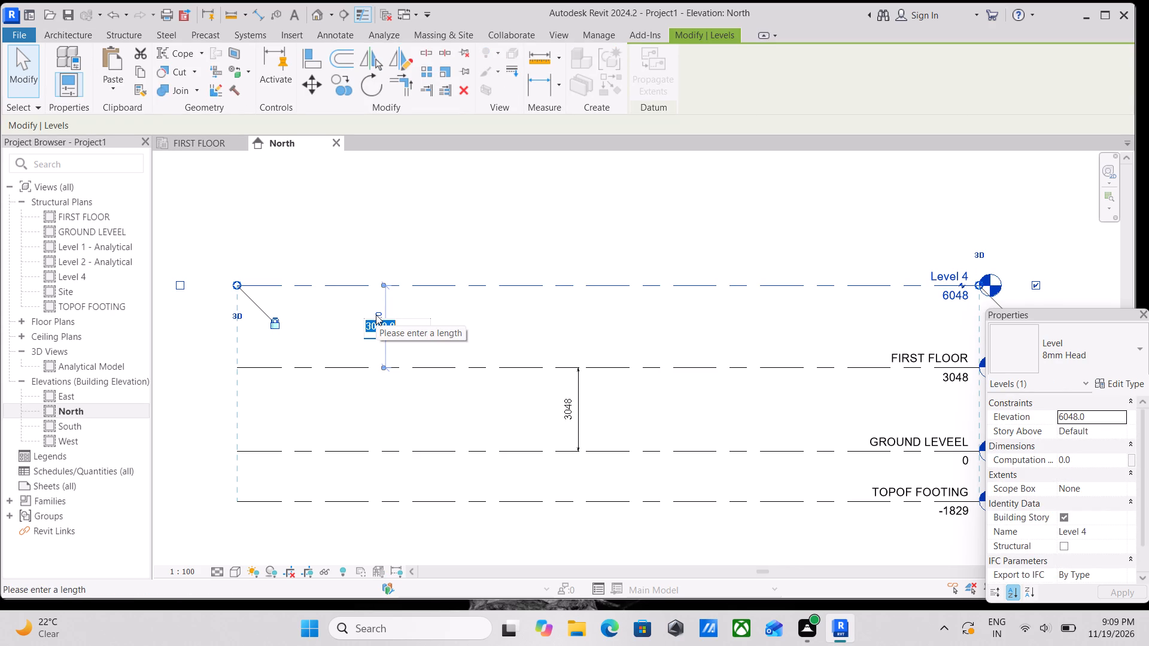
type("10'")
key("Return")
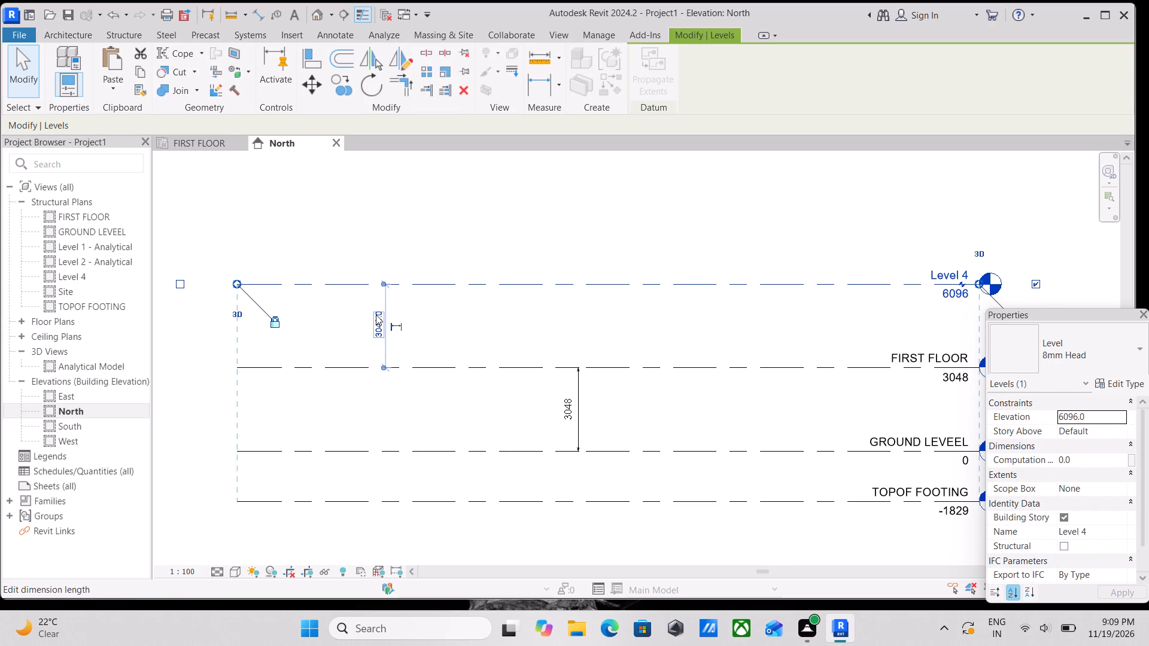
key("F1")
scroll(625, 329, "down", 1)
key("Escape")
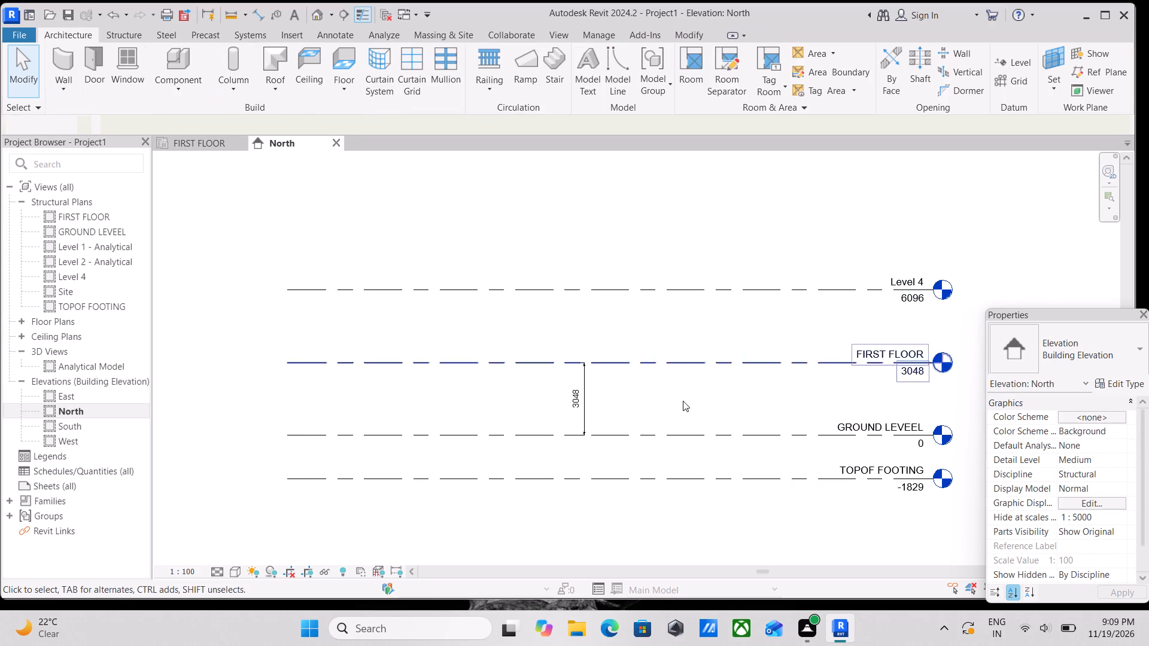
key("Escape")
key("Escape")
Delete the dimension between the FIRST FLOOR and GROUND LEVEEL lines.
left_click(583, 389)
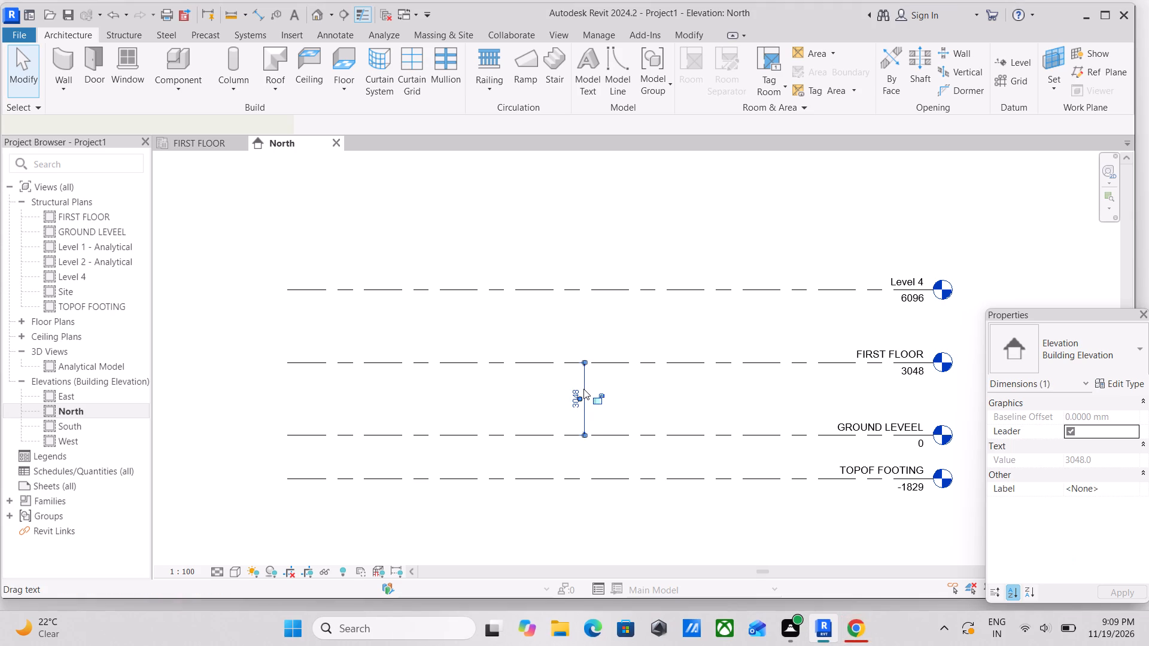
right_click(583, 389)
left_click(624, 185)
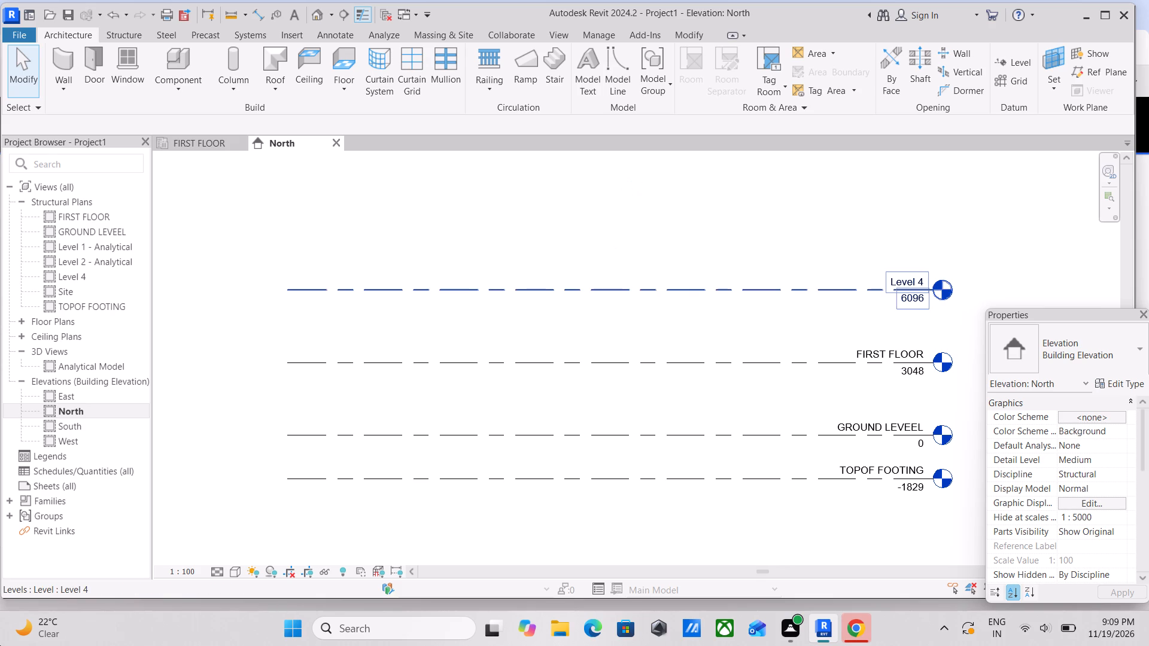
Rename Level 4 as SECOND FLOOR and rename its corresponding views too.
scroll(227, 351, "up", 1)
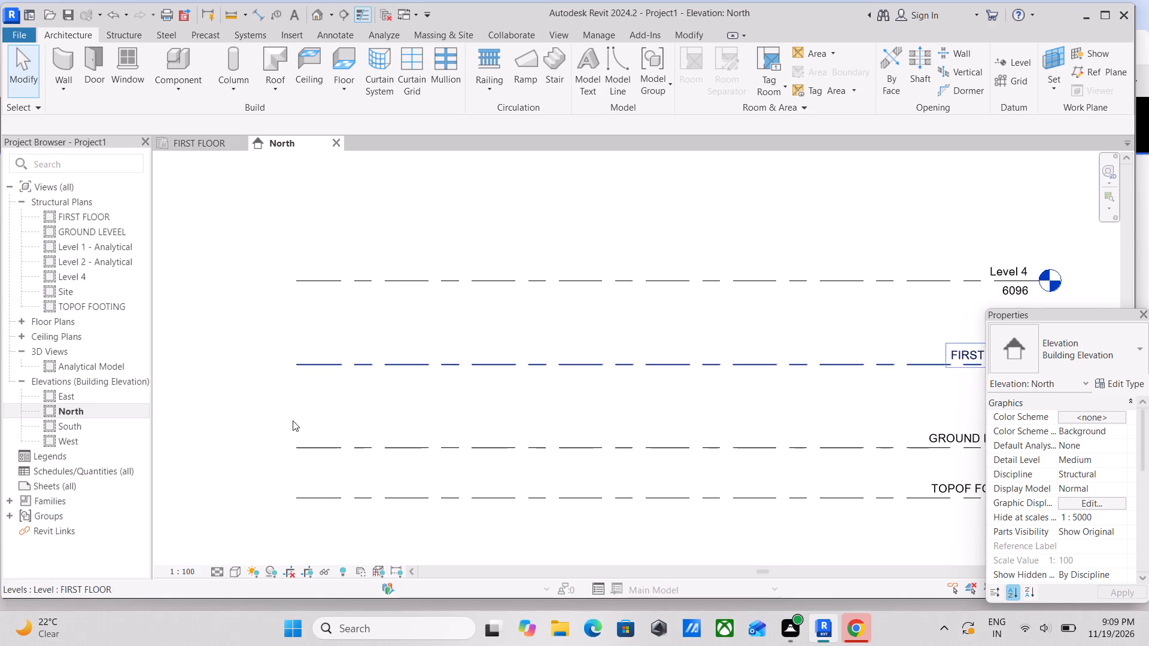
middle_click_drag(293, 420, 86, 453)
key("Escape")
scroll(496, 319, "up", 1)
scroll(830, 290, "up", 2)
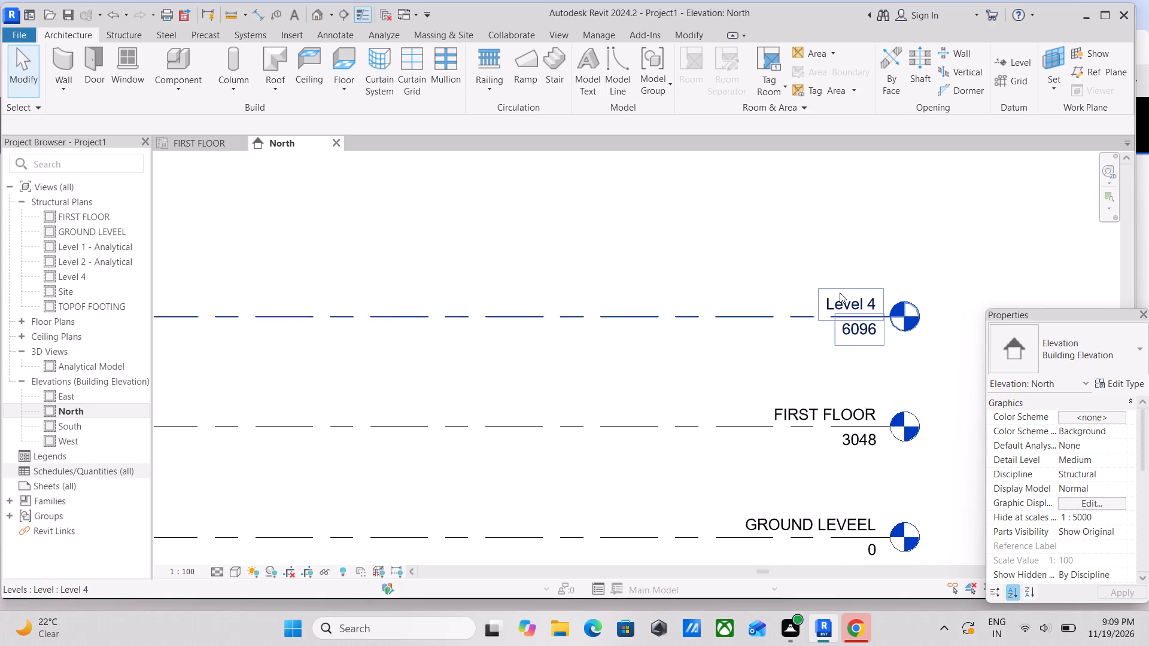
middle_click_drag(840, 292, 694, 291)
scroll(761, 315, "up", 1)
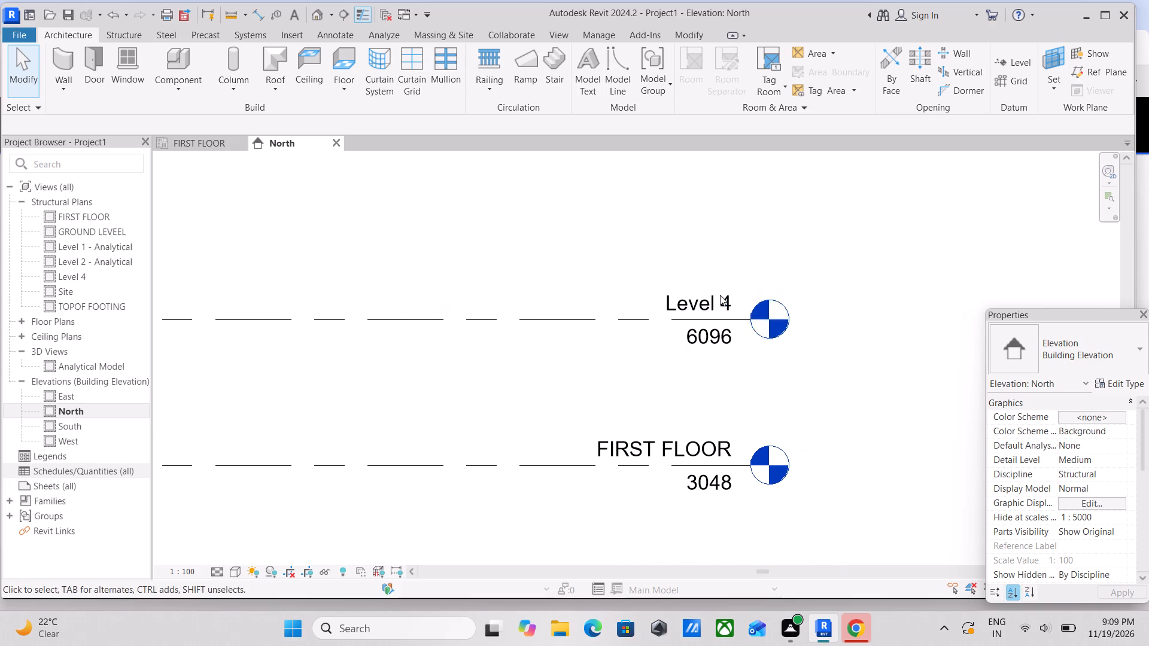
double_click(722, 298)
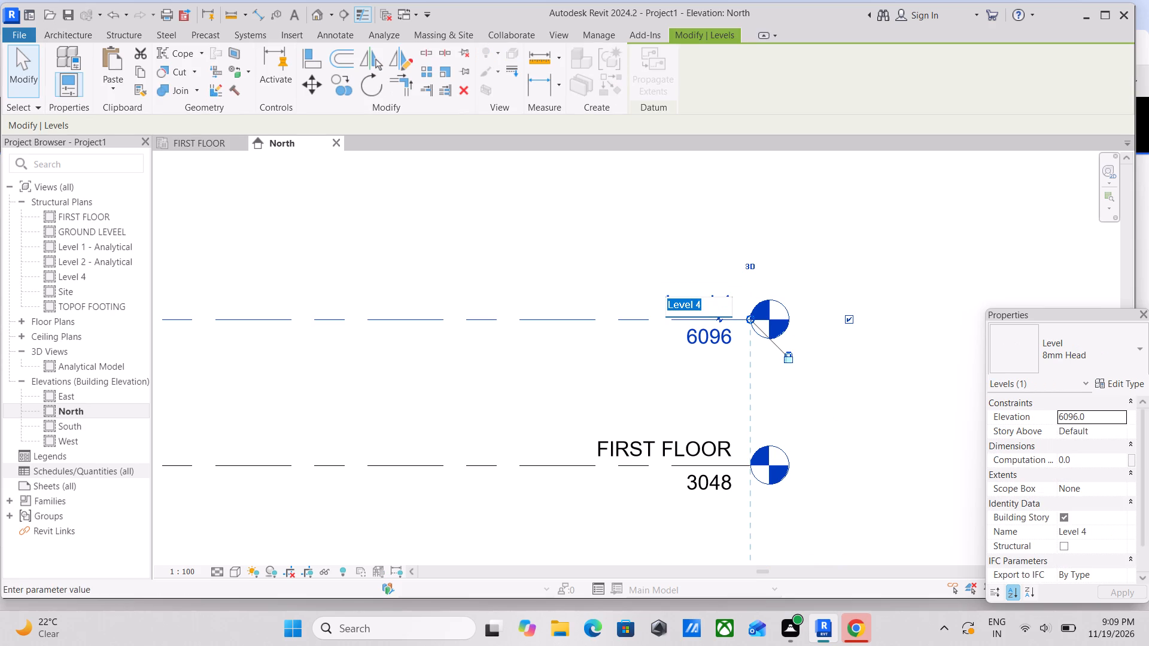
type("SE")
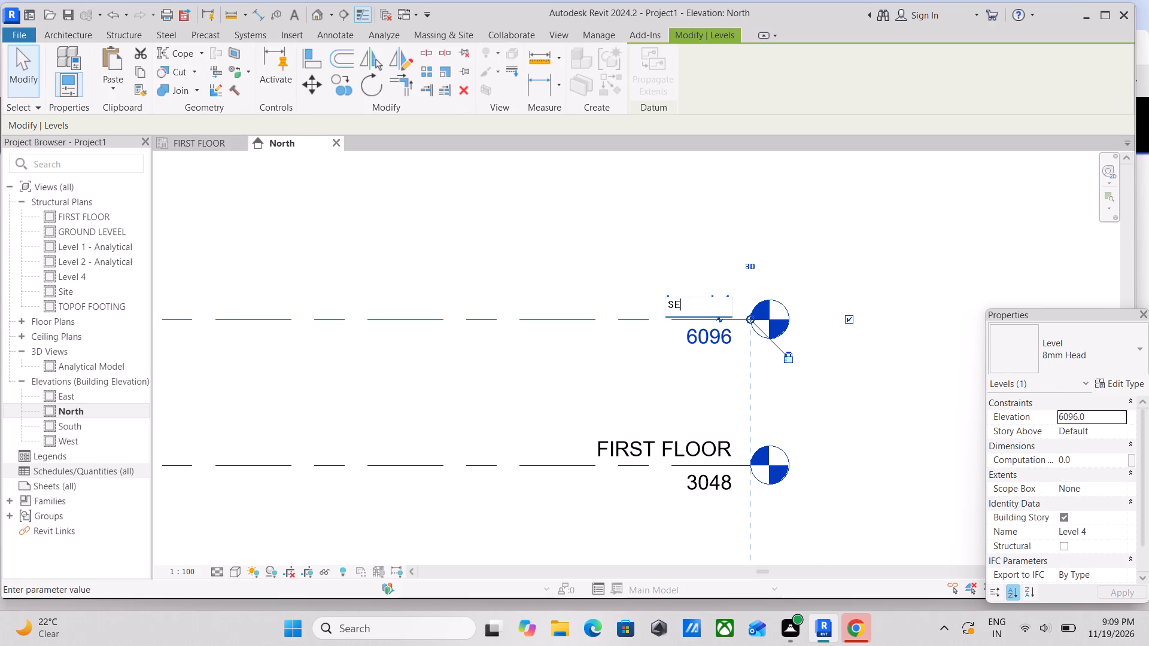
type("CO")
key("n")
key("d")
key("space")
type("FLOO")
key("r")
key("Return")
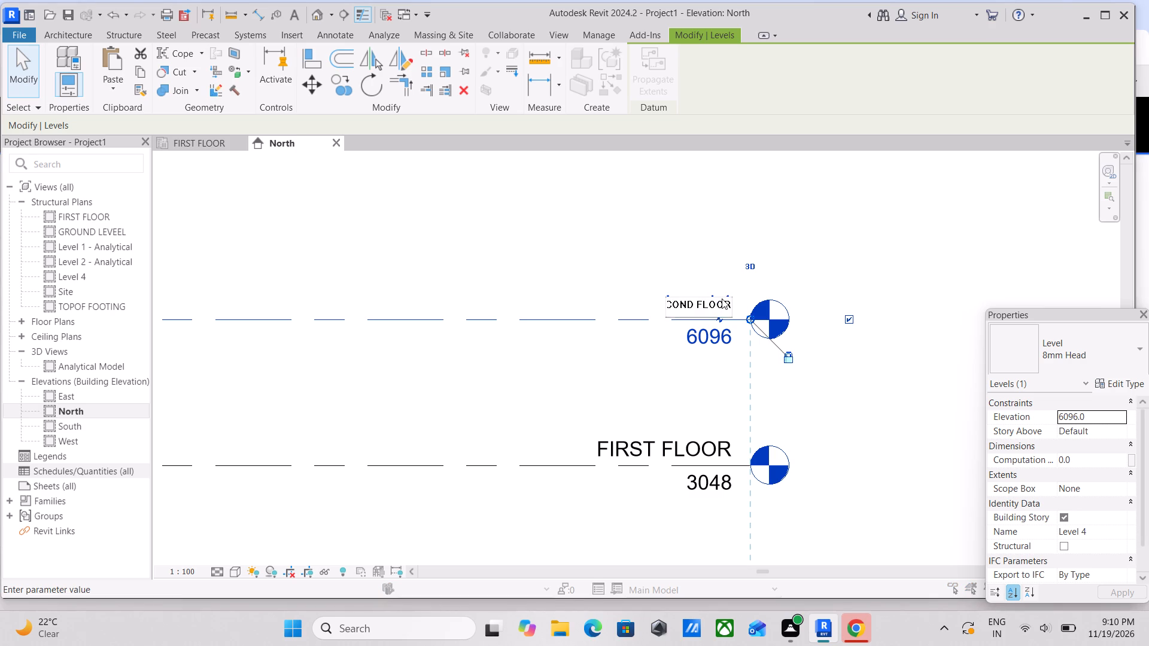
left_click(631, 309)
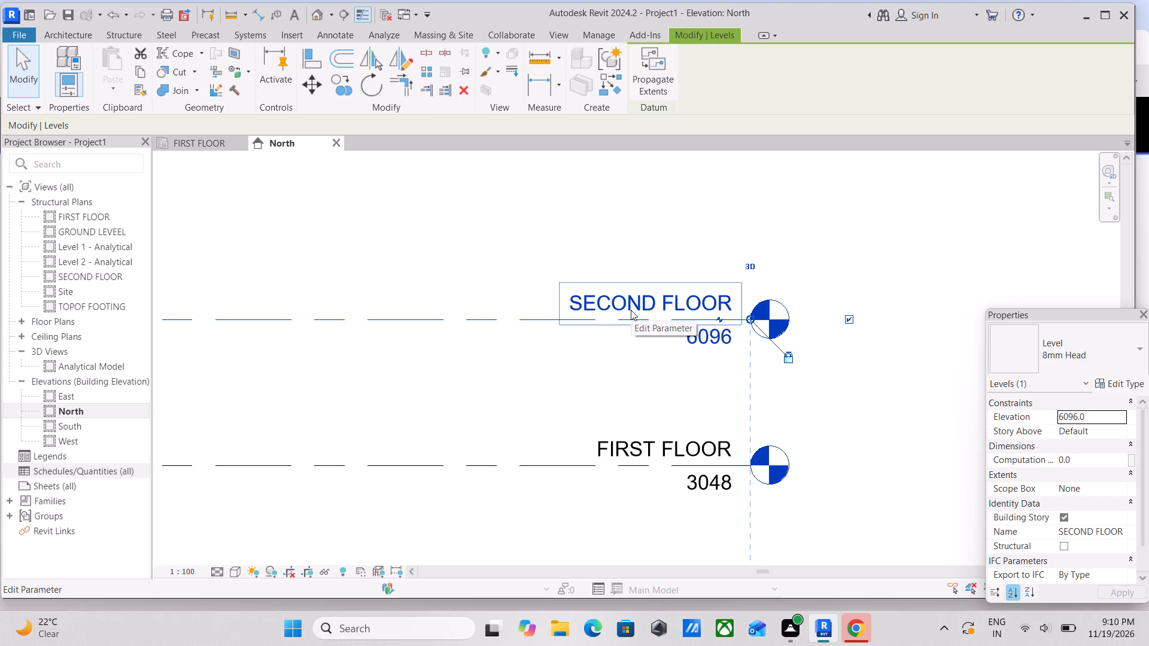
key("Escape")
scroll(634, 298, "down", 4)
scroll(606, 360, "down", 4)
key("Escape")
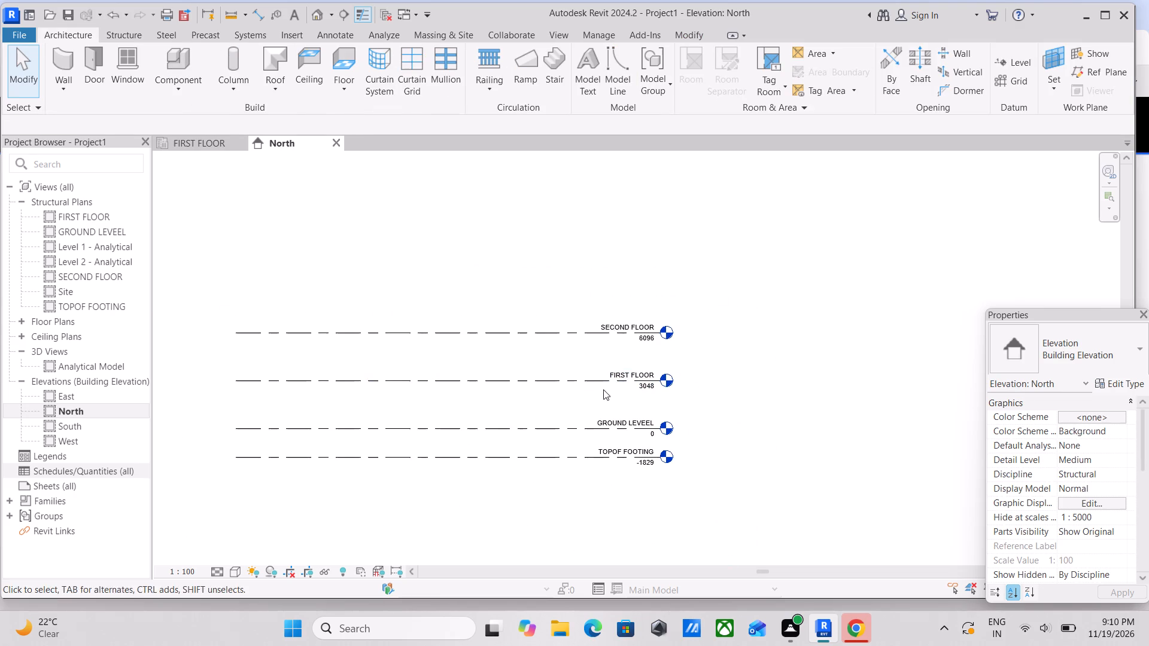
Examine the level lines, names and elevations from TOPOF FOOTING to SECOND FLOOR in the North elevation.
key("Escape")
key("Escape")
scroll(572, 437, "up", 3)
key("Escape")
key("Escape")
scroll(558, 434, "up", 3)
key("Escape")
middle_click_drag(508, 386, 577, 364)
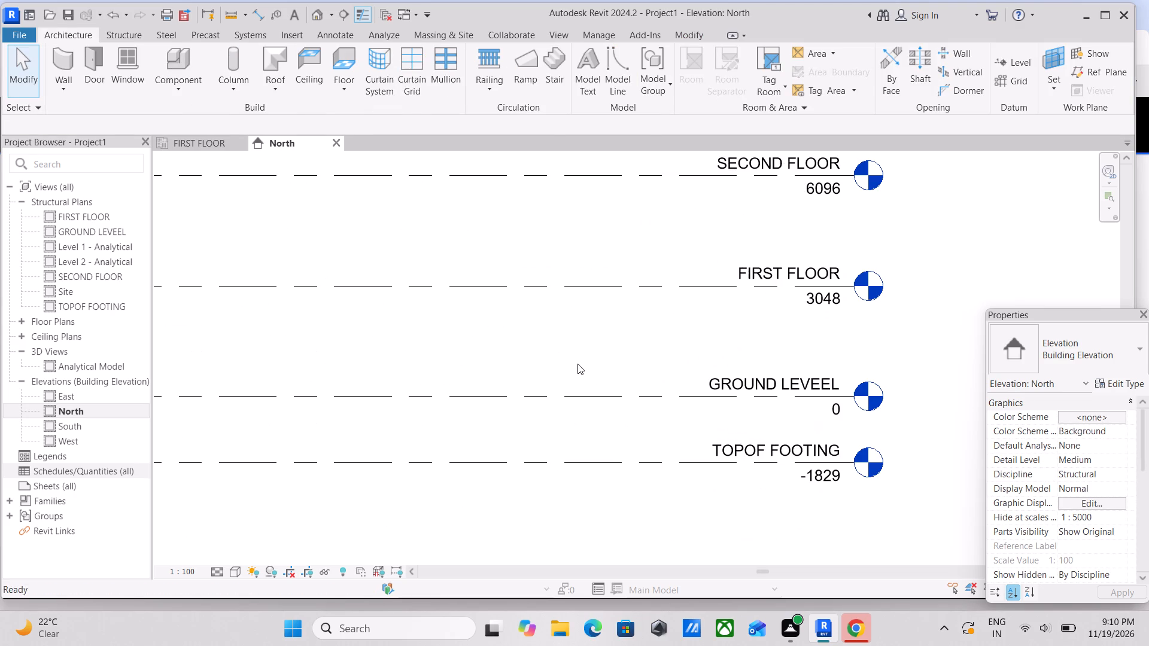
key("Escape")
key("Escape")
middle_click_drag(534, 358, 618, 364)
key("Escape")
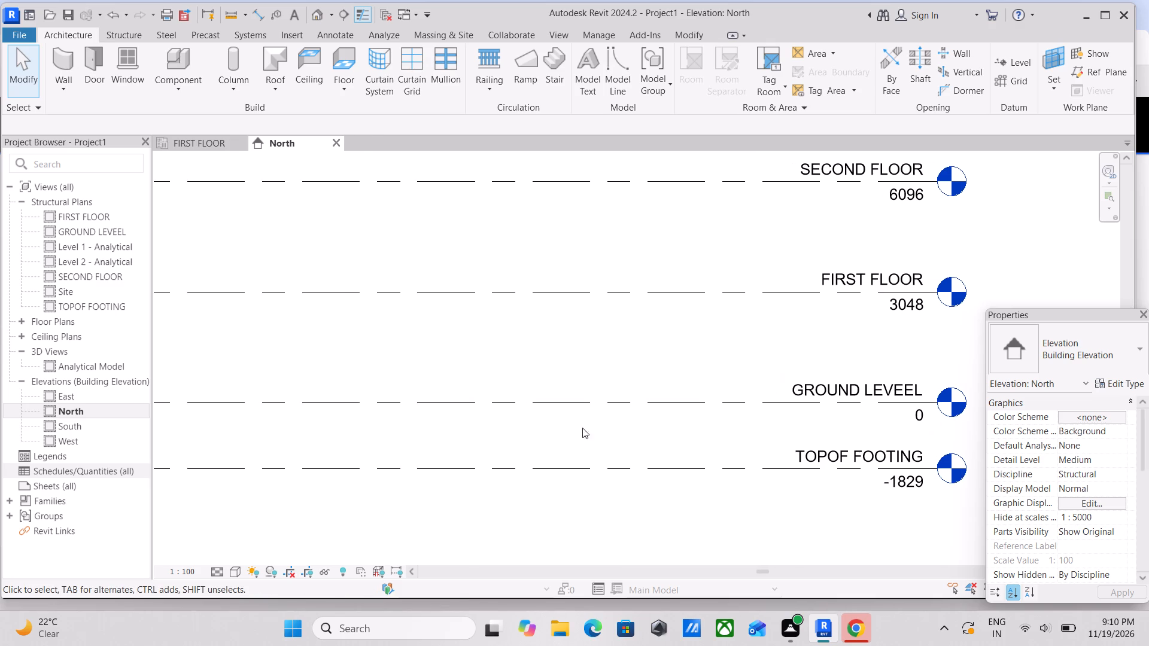
middle_click_drag(533, 434, 735, 412)
middle_click_drag(500, 391, 619, 379)
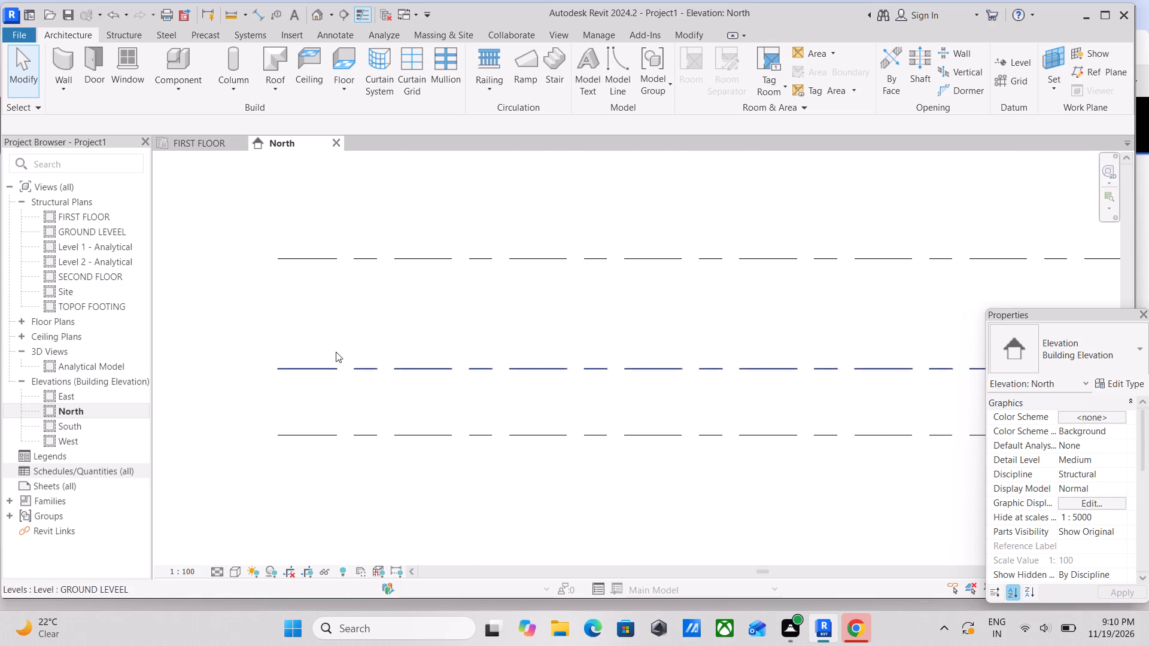
Open the TOPOF FOOTING structural plan.
double_click(77, 303)
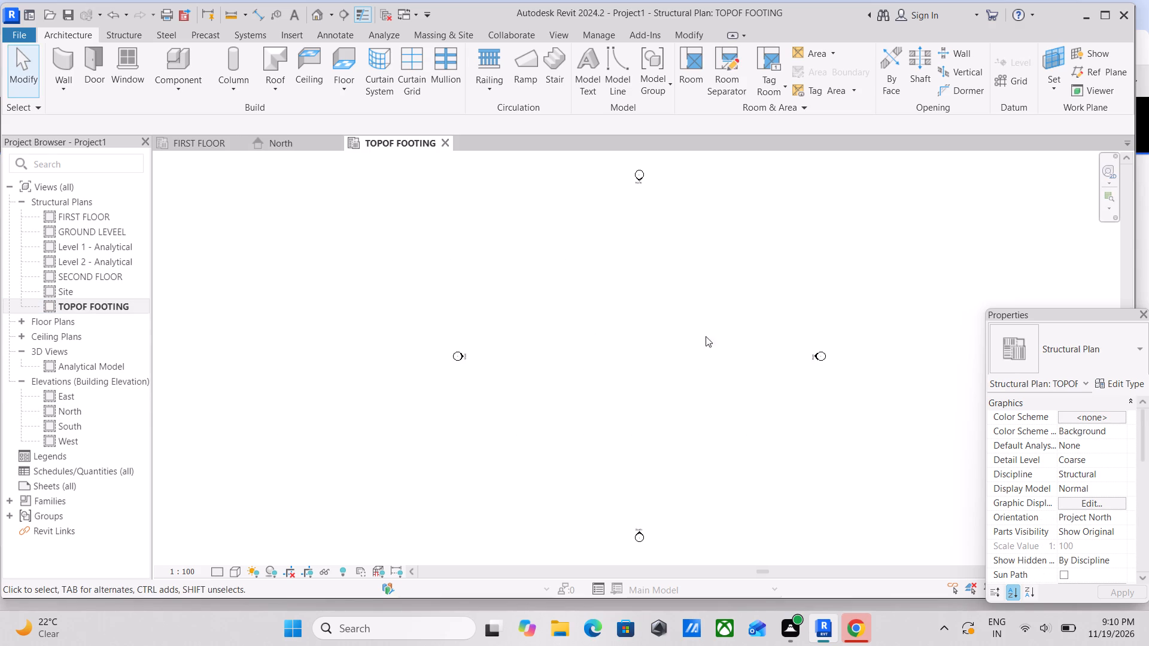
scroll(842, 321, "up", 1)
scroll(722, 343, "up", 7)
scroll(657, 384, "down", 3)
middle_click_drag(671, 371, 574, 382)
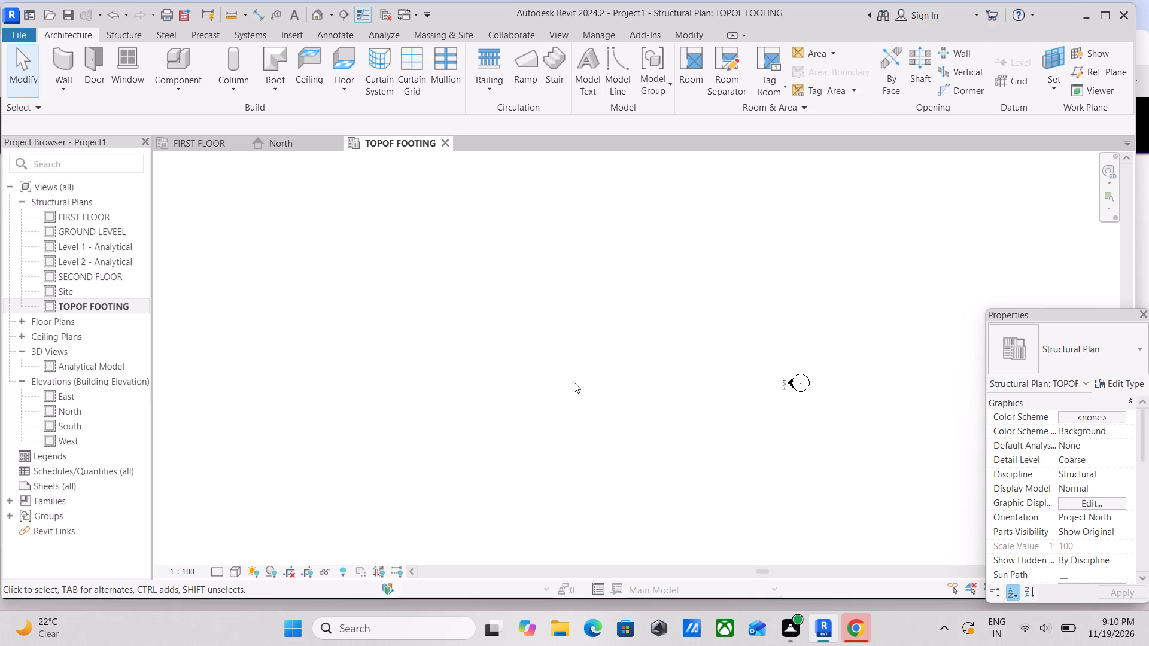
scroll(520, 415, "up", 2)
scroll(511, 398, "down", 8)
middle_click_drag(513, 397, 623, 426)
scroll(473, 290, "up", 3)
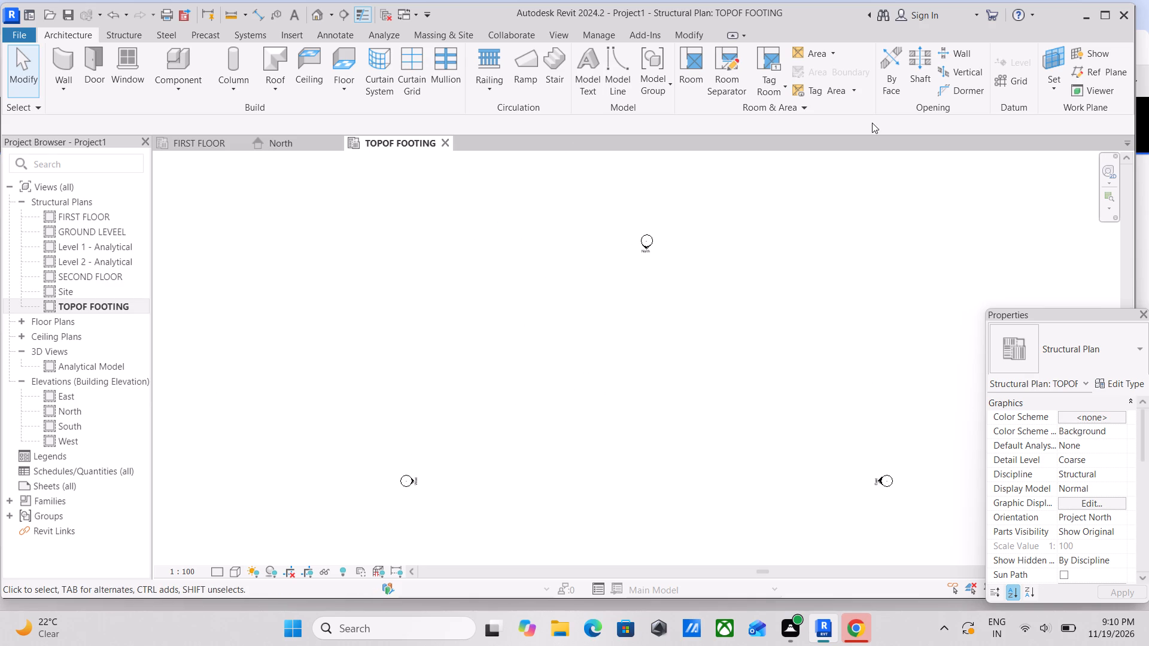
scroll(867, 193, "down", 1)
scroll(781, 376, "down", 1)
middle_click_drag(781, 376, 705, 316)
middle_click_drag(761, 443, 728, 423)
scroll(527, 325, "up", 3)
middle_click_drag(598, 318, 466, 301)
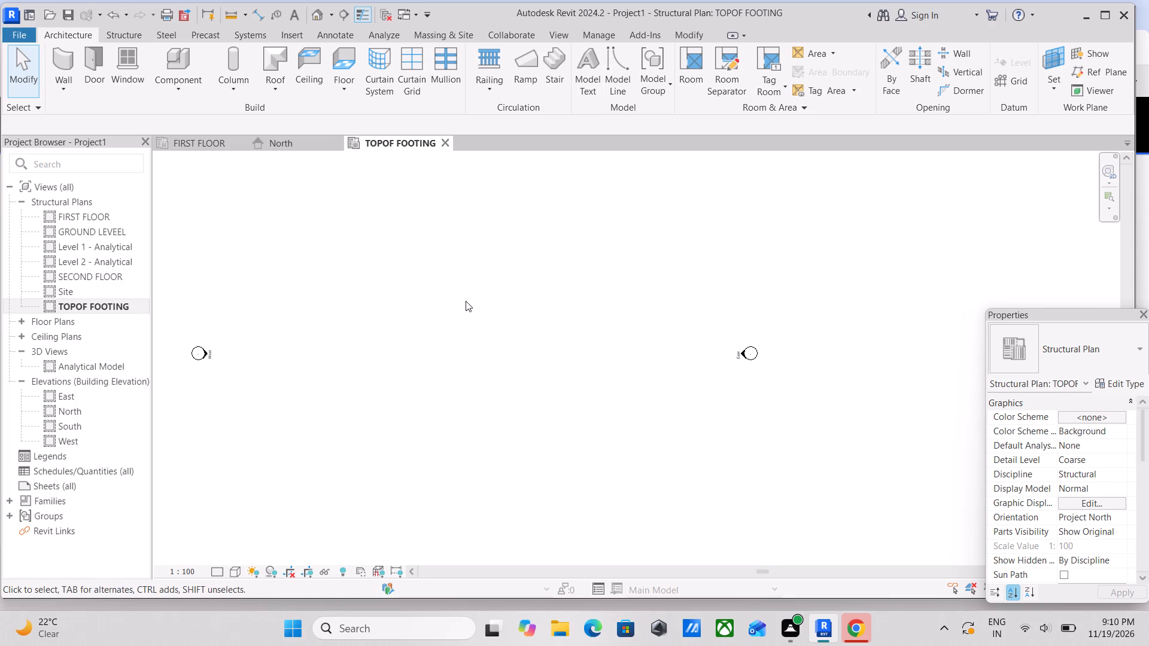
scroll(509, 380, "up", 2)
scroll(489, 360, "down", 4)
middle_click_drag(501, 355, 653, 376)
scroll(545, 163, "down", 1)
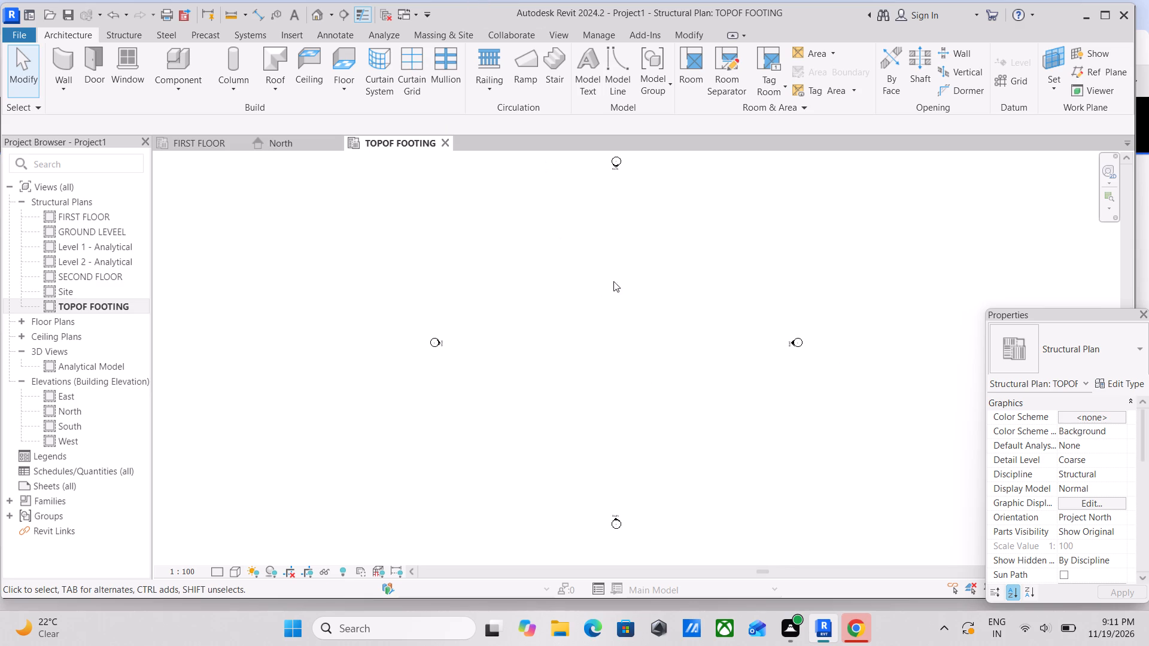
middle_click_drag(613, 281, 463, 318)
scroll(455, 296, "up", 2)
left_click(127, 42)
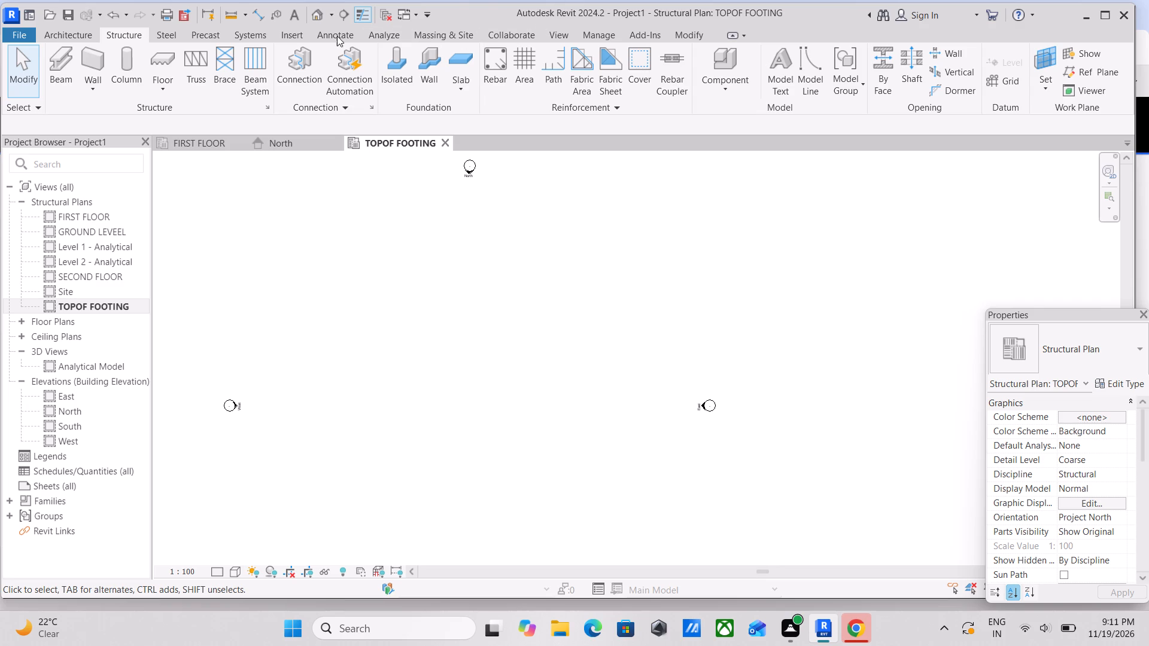
Import the image file "WhatsApp Image 2026-11-19 at 8.51.04 PM.jpeg" from the Downloads folder.
left_click(291, 36)
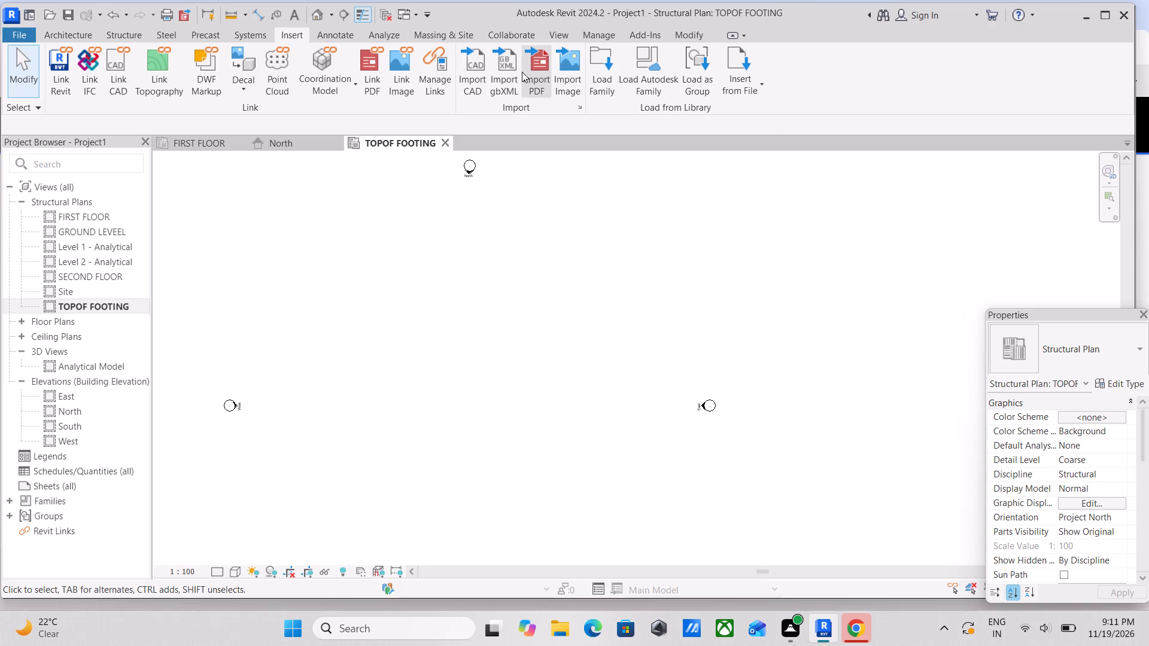
left_click(477, 77)
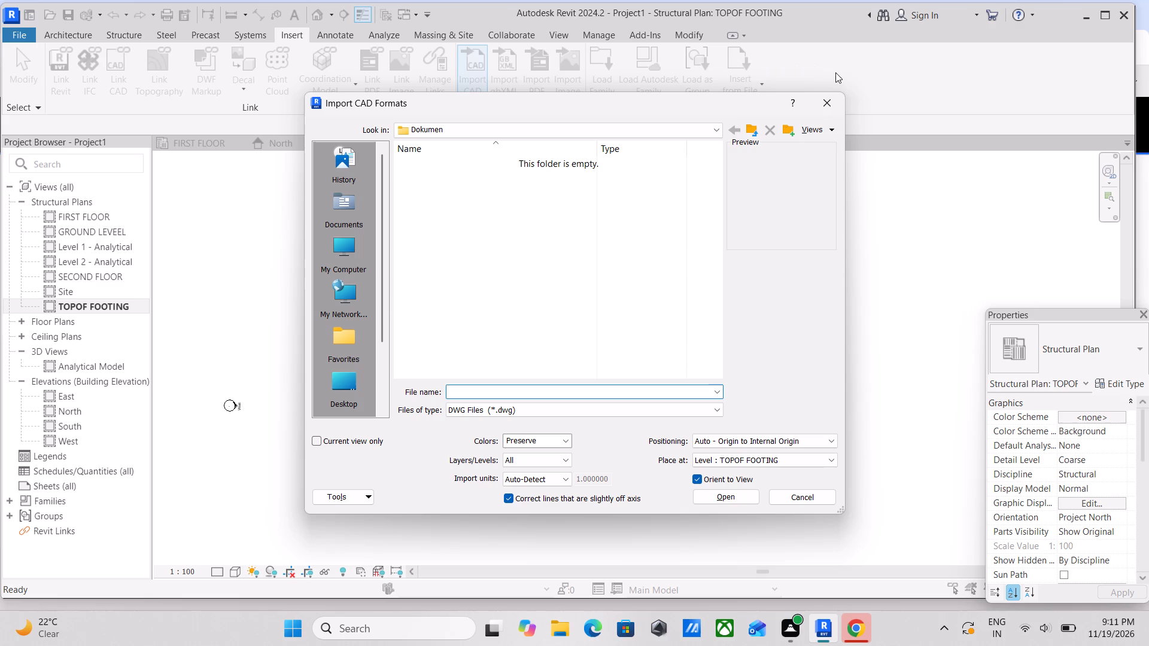
left_click(835, 97)
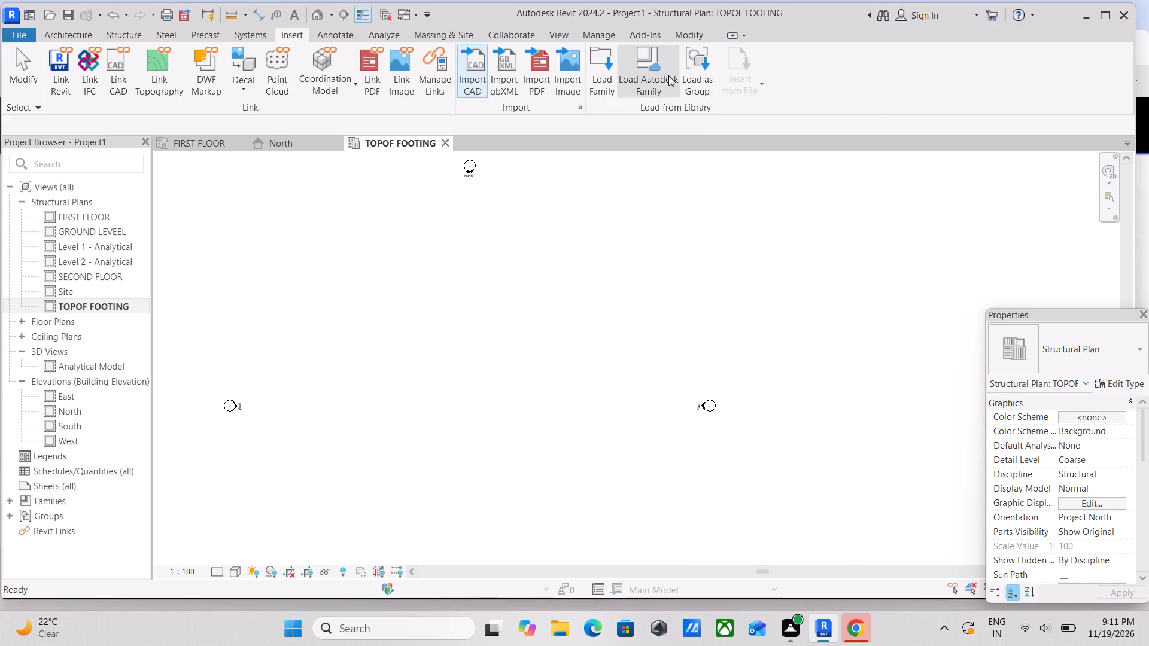
left_click(582, 80)
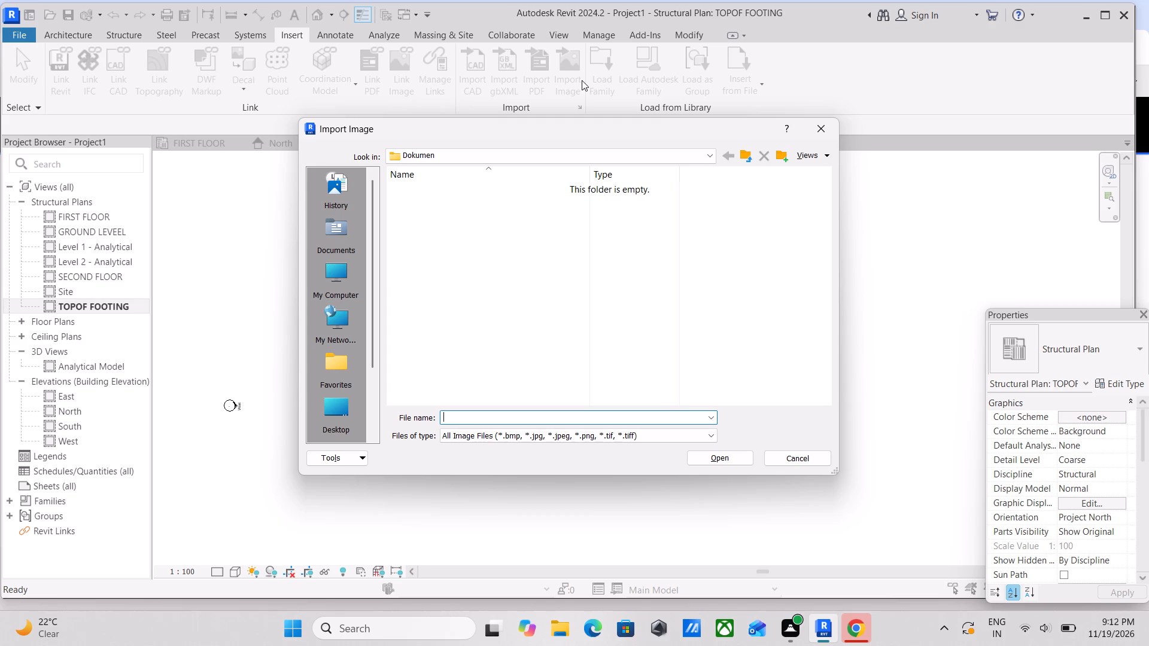
scroll(582, 80, "up", 1)
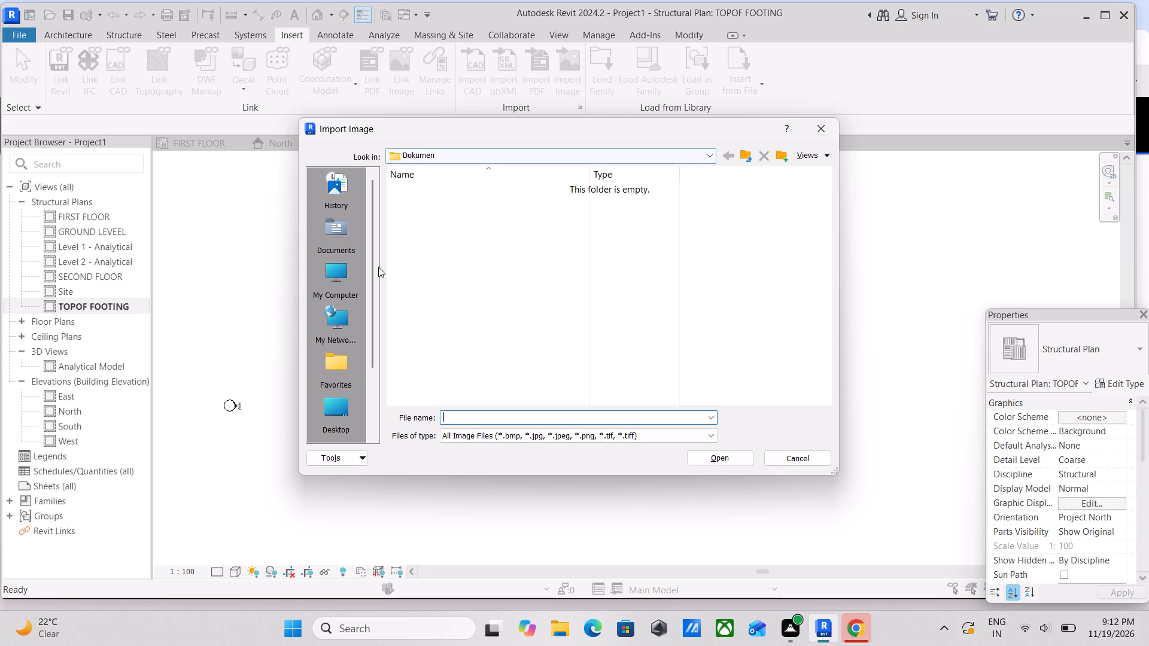
scroll(355, 269, "up", 2)
scroll(322, 219, "up", 3)
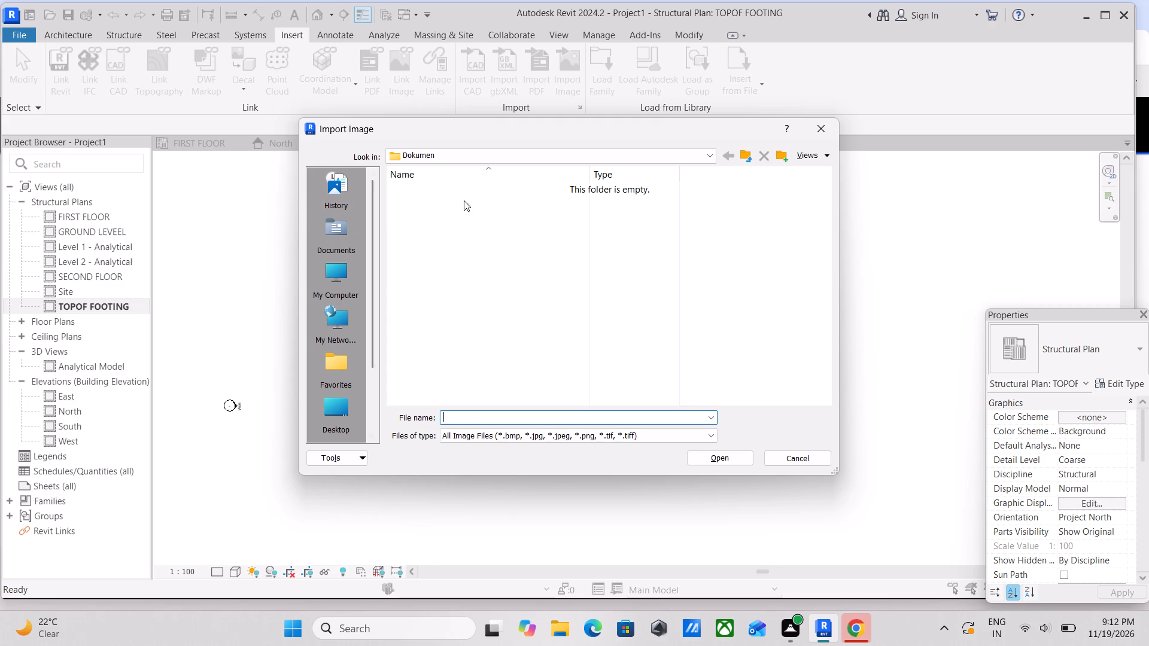
scroll(412, 209, "up", 1)
scroll(370, 184, "up", 3)
scroll(336, 227, "down", 2)
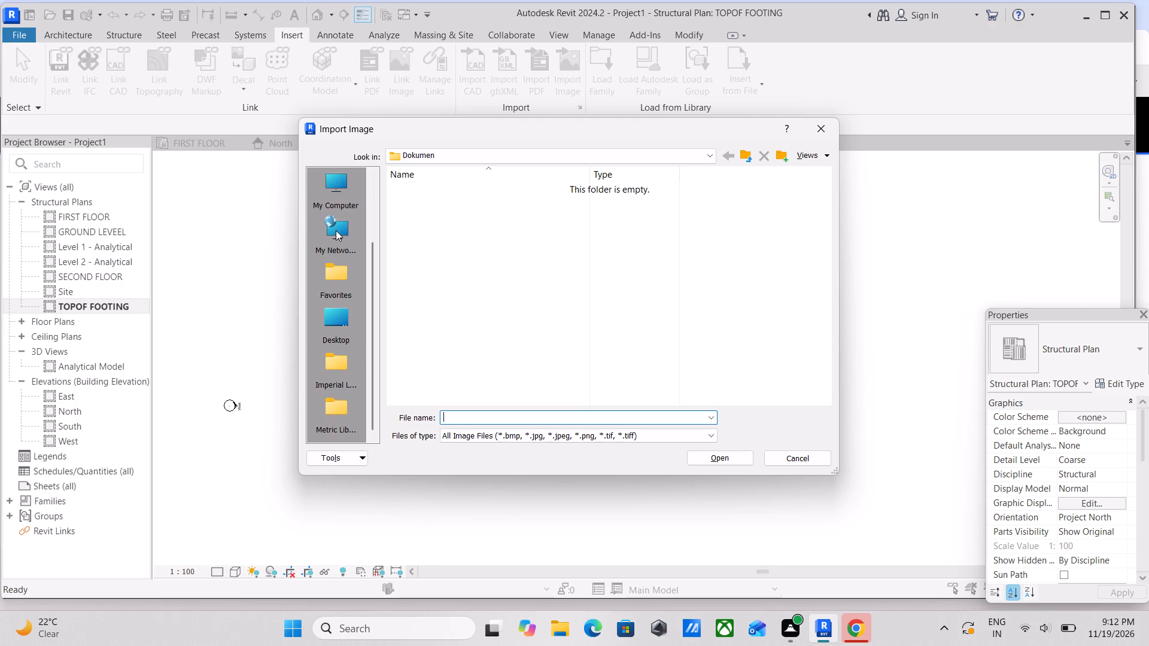
scroll(336, 230, "down", 1)
scroll(342, 280, "down", 3)
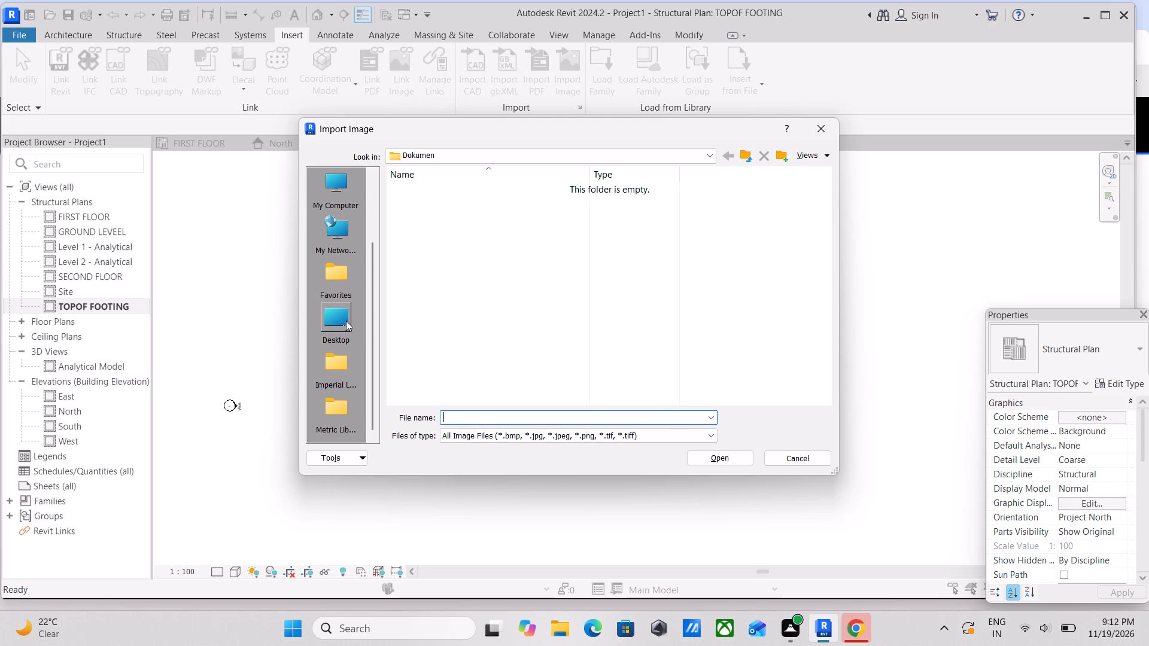
left_click(336, 319)
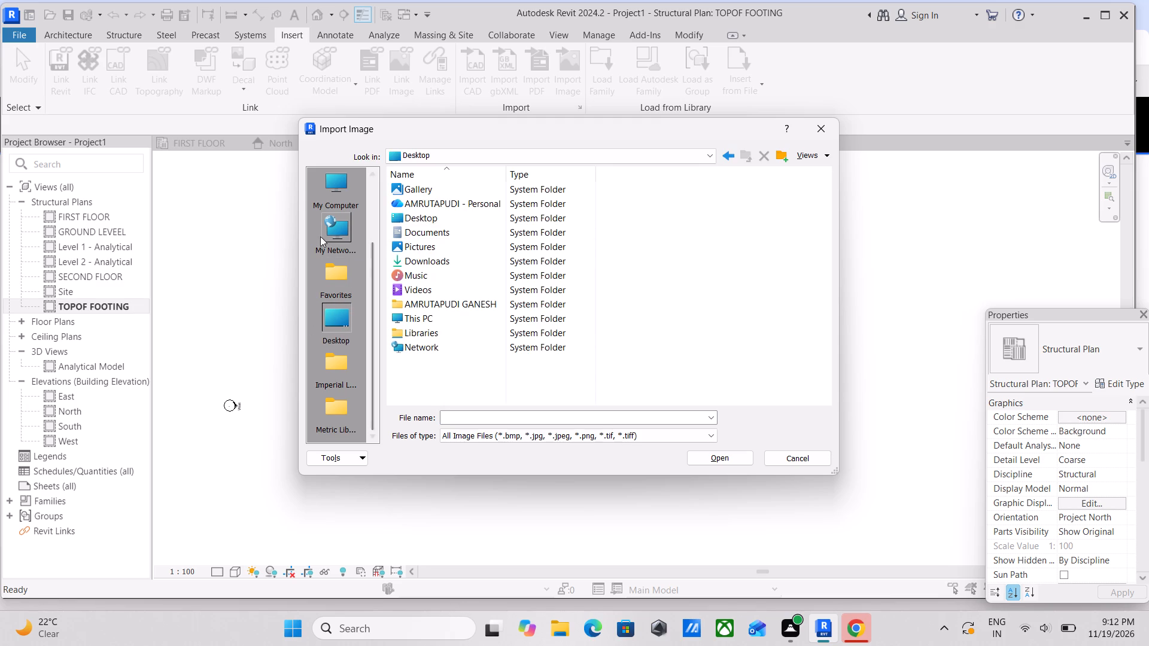
double_click(419, 264)
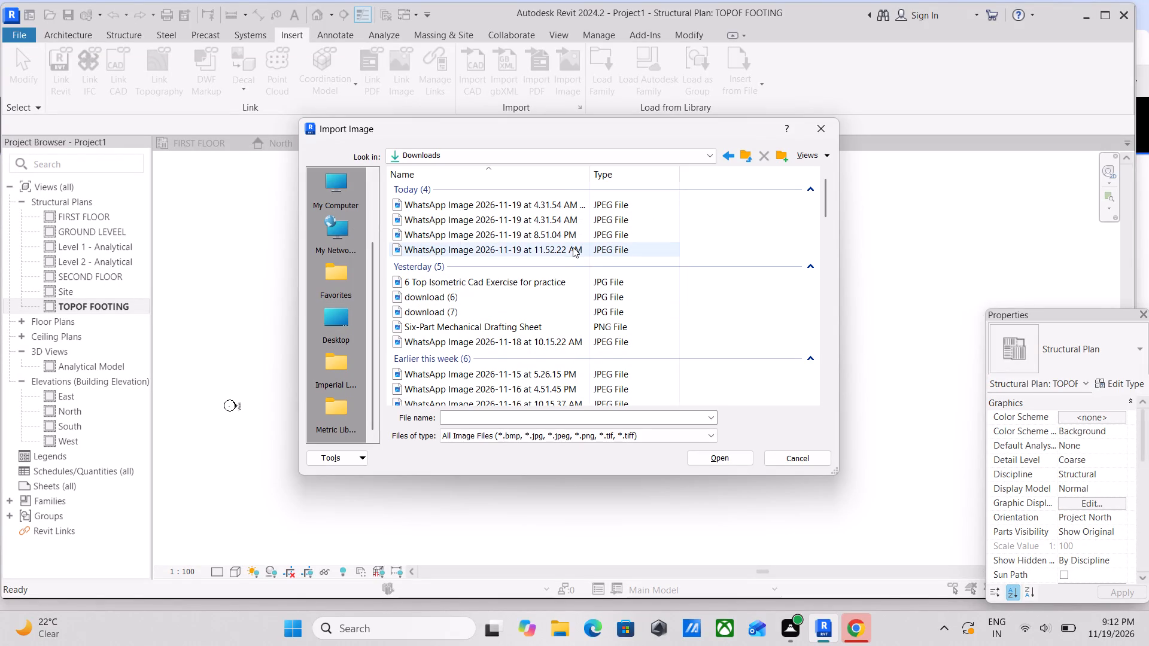
left_click(576, 232)
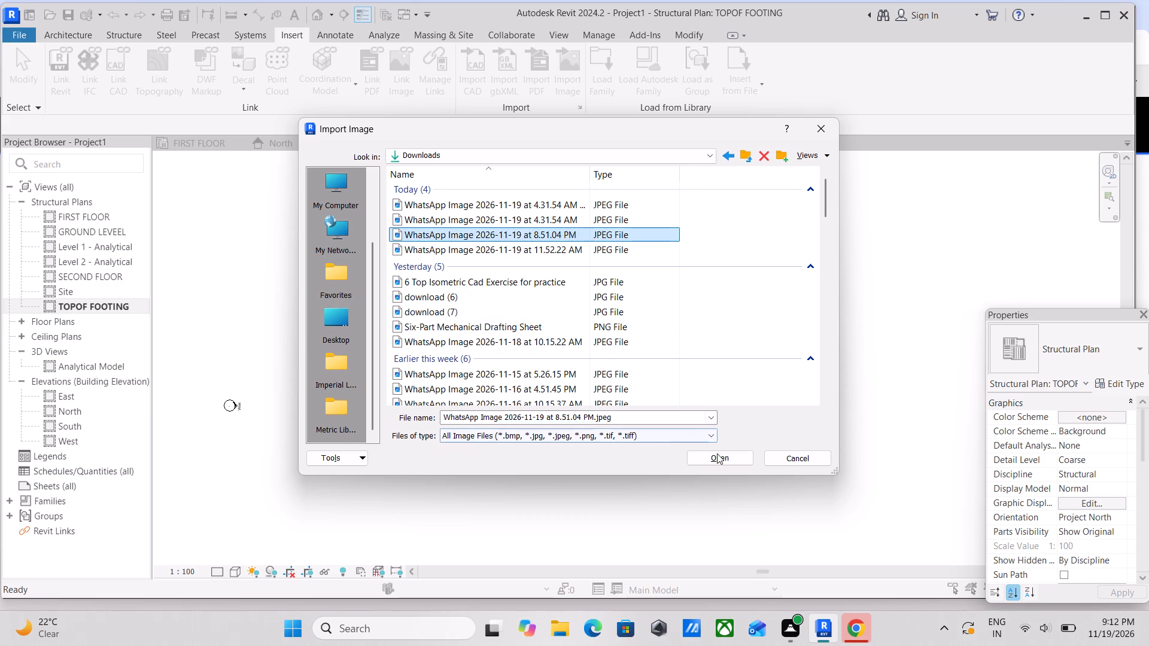
left_click(718, 456)
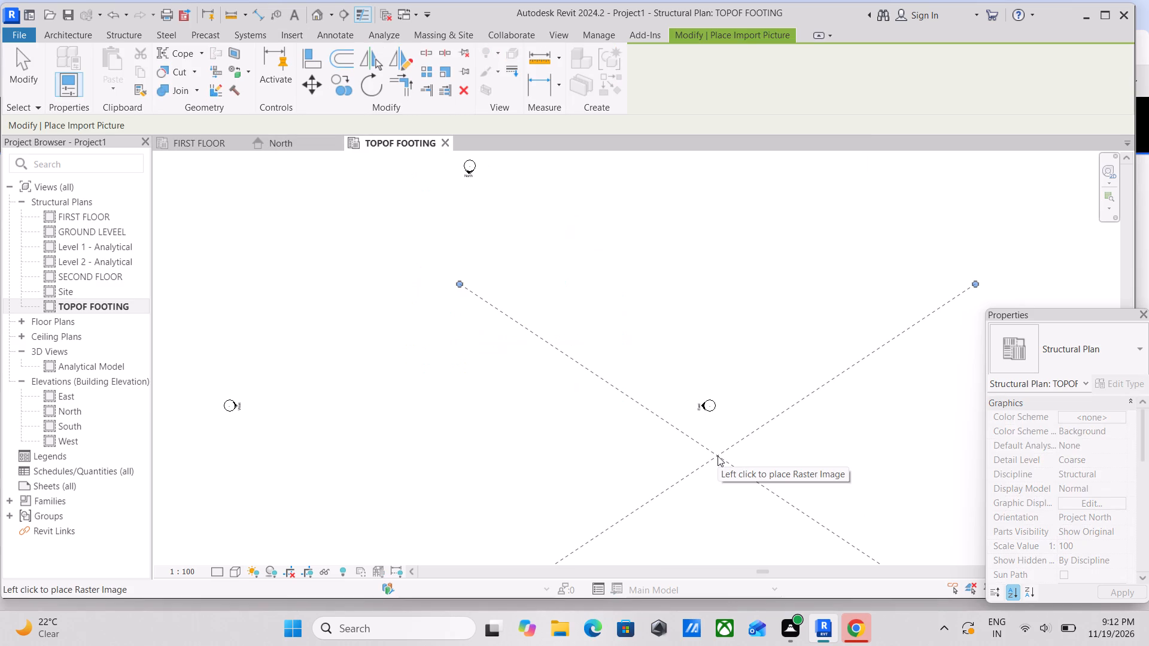
Place the imported image roughly centred between the four elevation markers in the TOPOF FOOTING plan.
scroll(697, 352, "down", 2)
middle_click_drag(696, 352, 902, 247)
scroll(819, 278, "up", 1)
scroll(700, 295, "down", 1)
middle_click_drag(700, 295, 686, 336)
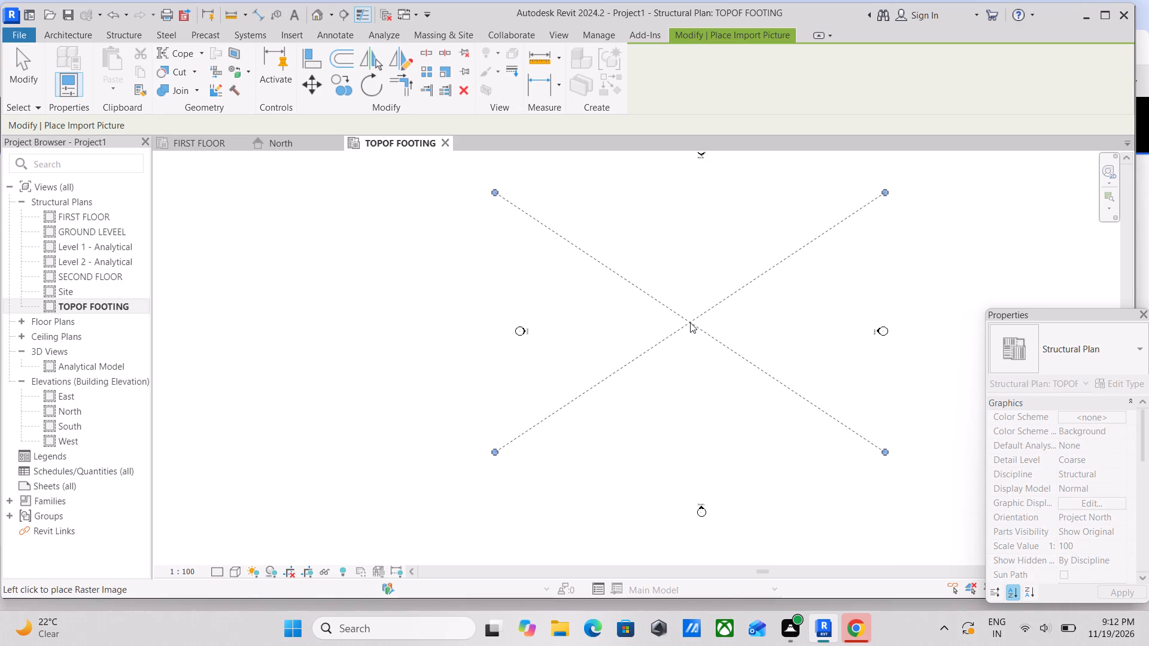
left_click(690, 322)
Examine the reference image's grid and column layout, foundation layout and structural floor framing plans, including their grid spacings.
scroll(690, 322, "up", 3)
scroll(724, 310, "down", 1)
middle_click_drag(724, 310, 677, 377)
scroll(677, 377, "up", 1)
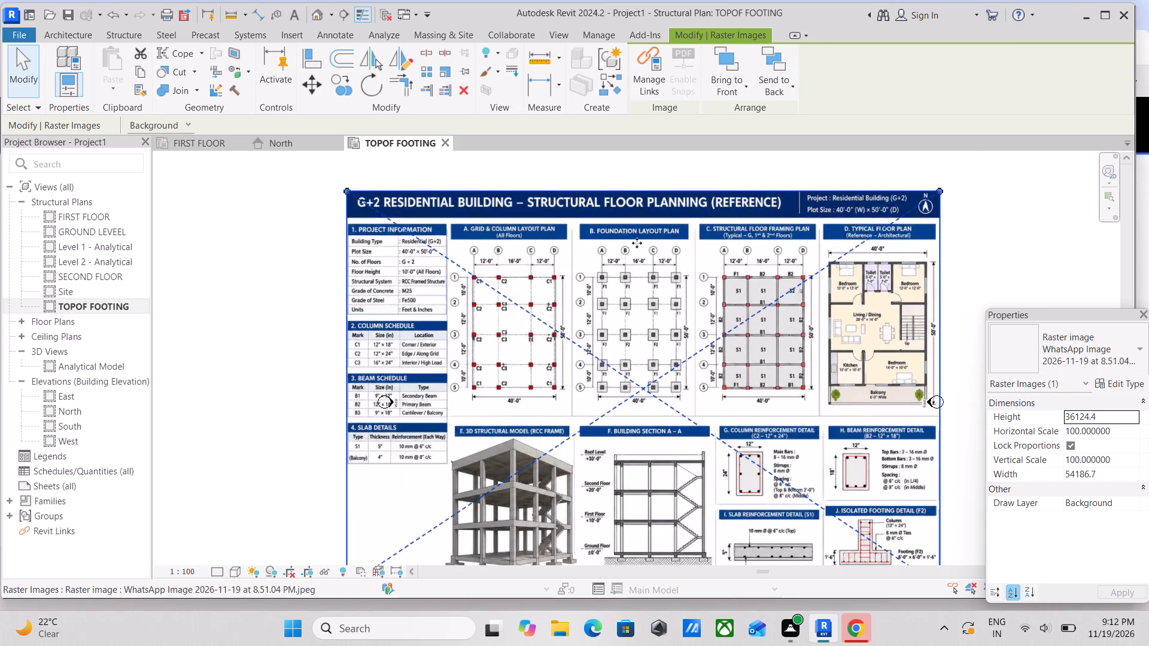
middle_click_drag(638, 245, 642, 298)
scroll(647, 319, "up", 4)
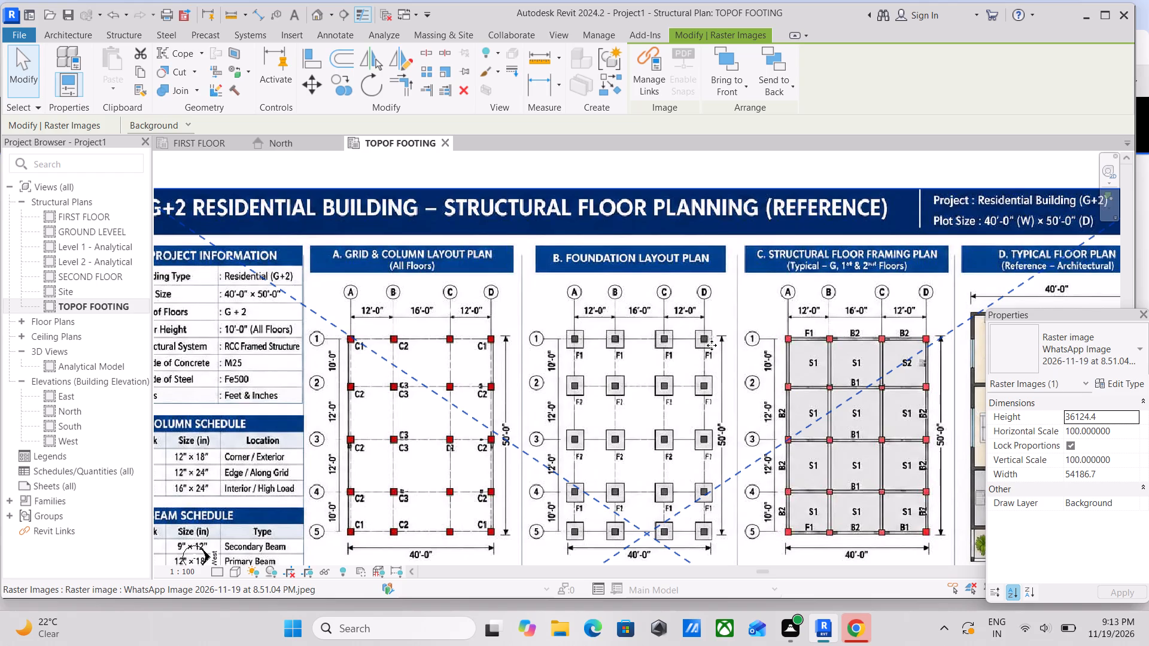
scroll(694, 295, "down", 2)
middle_click_drag(688, 322, 689, 282)
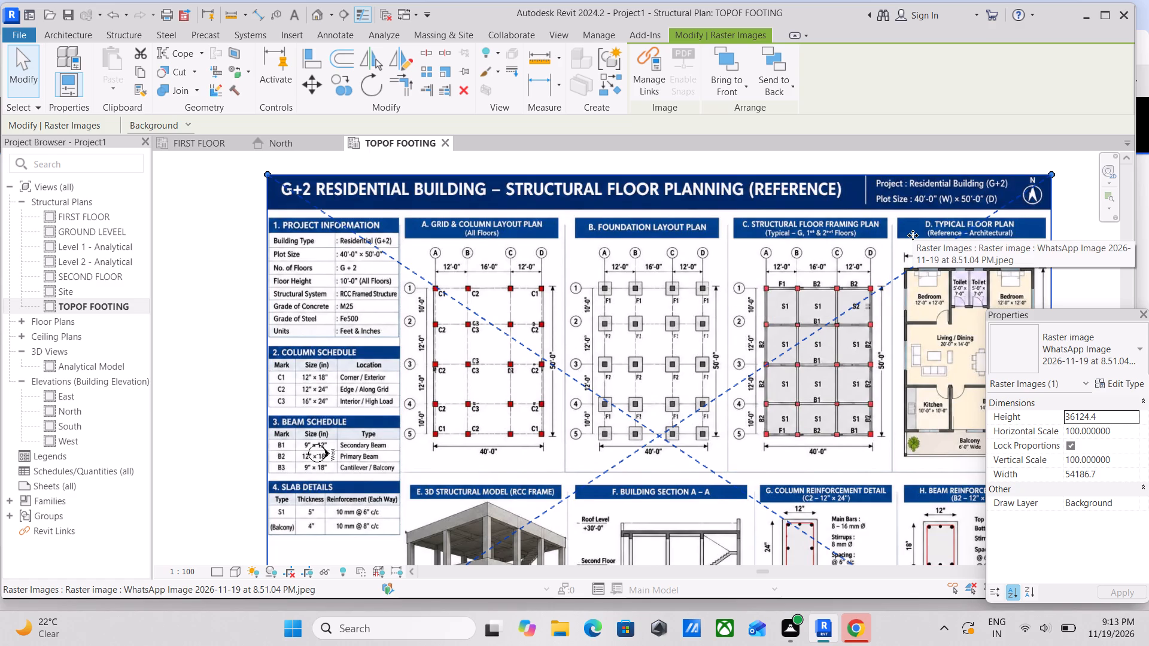
scroll(899, 234, "up", 2)
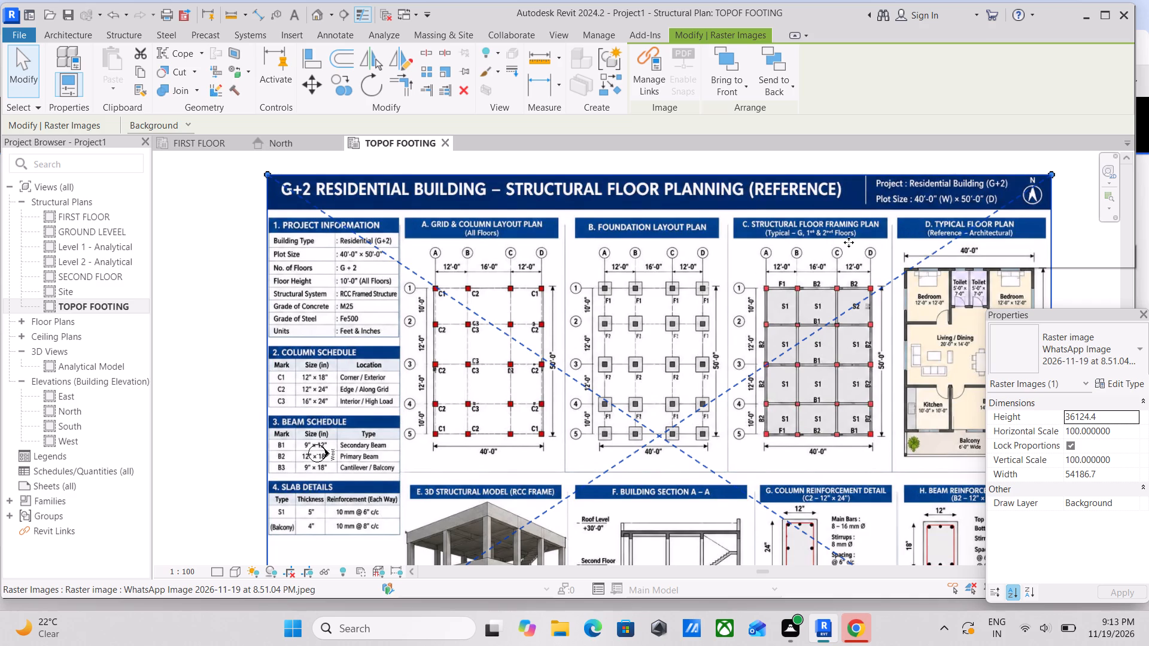
scroll(704, 290, "down", 2)
middle_click(701, 291)
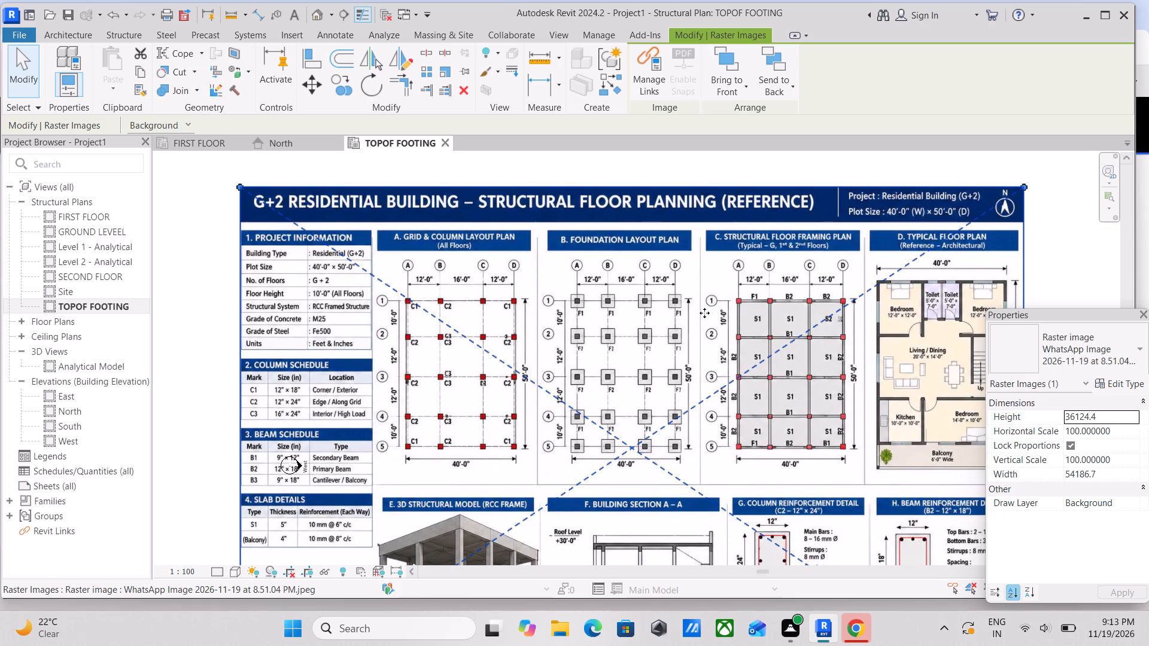
scroll(755, 332, "up", 1)
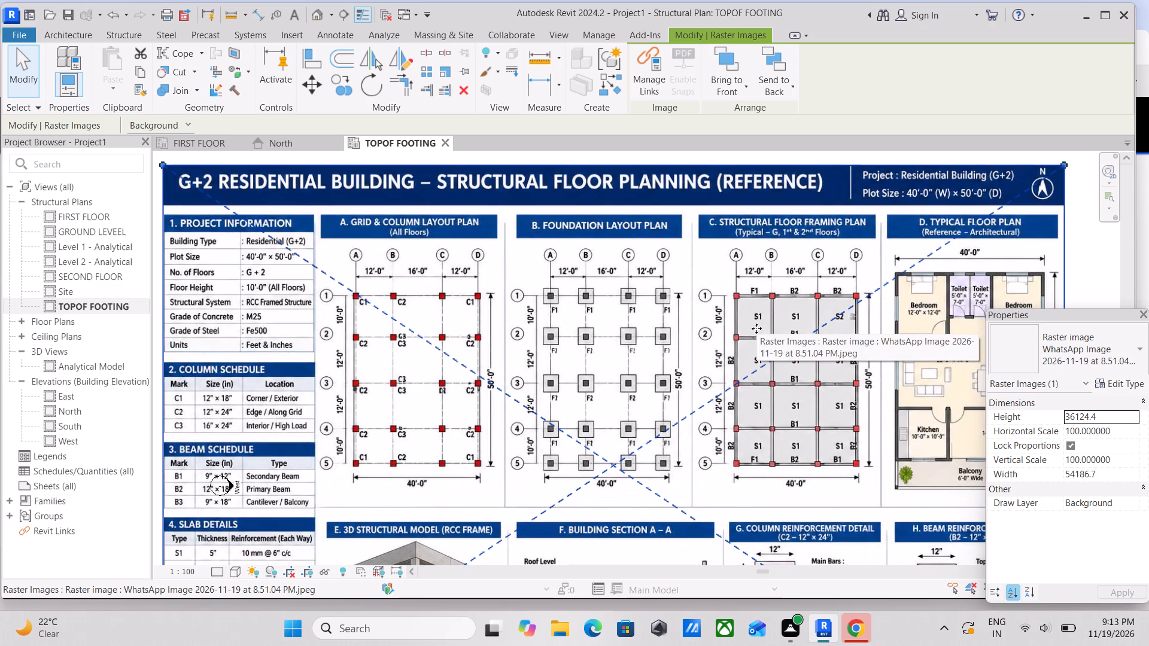
scroll(756, 328, "down", 1)
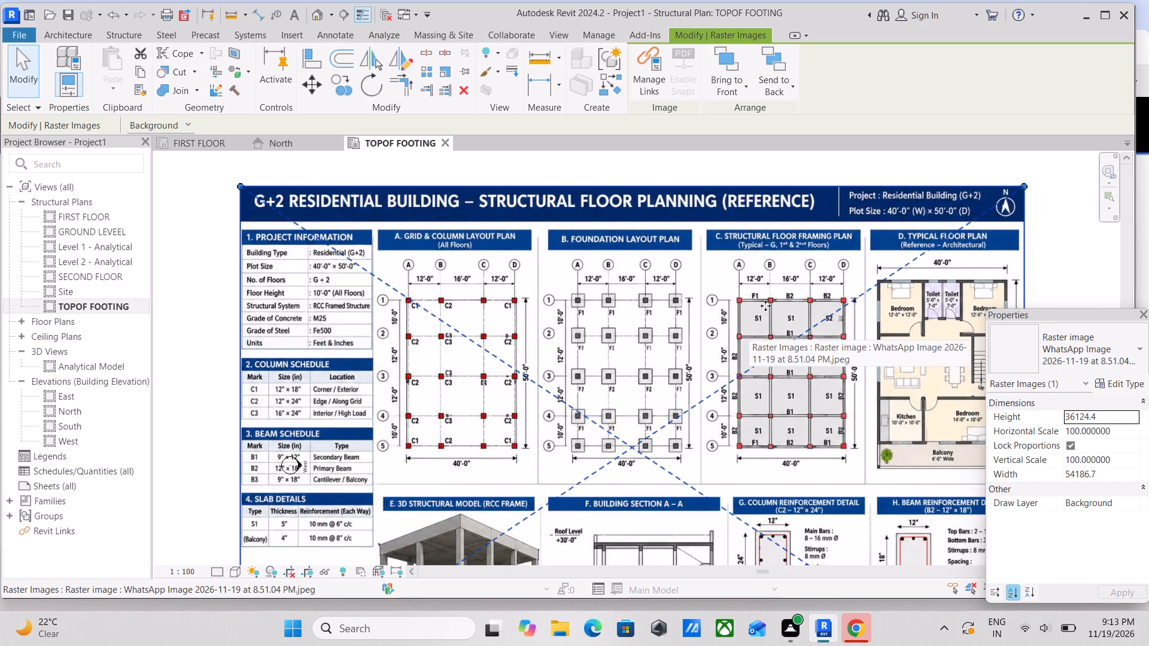
scroll(757, 315, "up", 4)
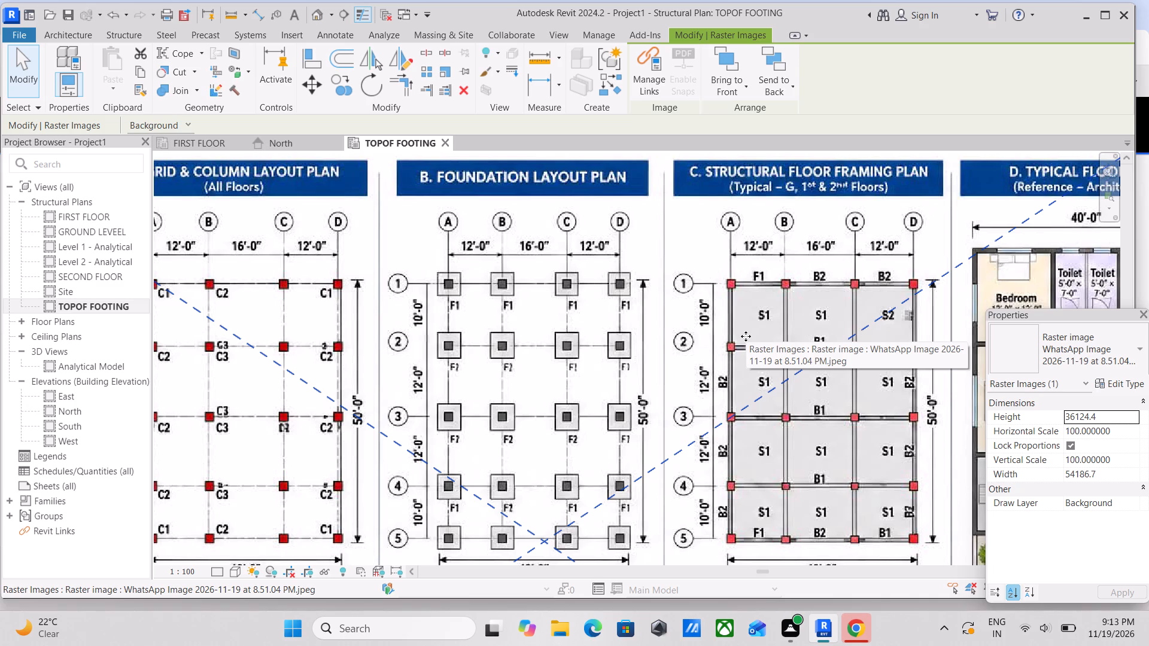
middle_click_drag(730, 306, 735, 267)
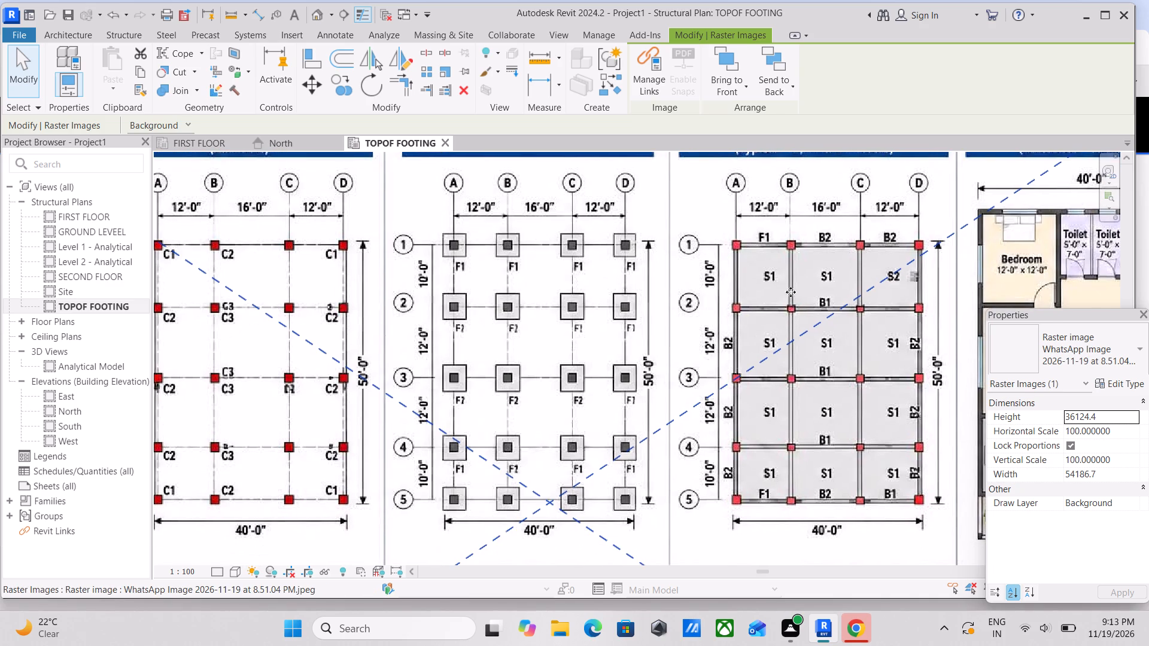
scroll(777, 282, "up", 1)
middle_click_drag(751, 270, 822, 327)
middle_click_drag(637, 310, 761, 348)
scroll(645, 273, "down", 3)
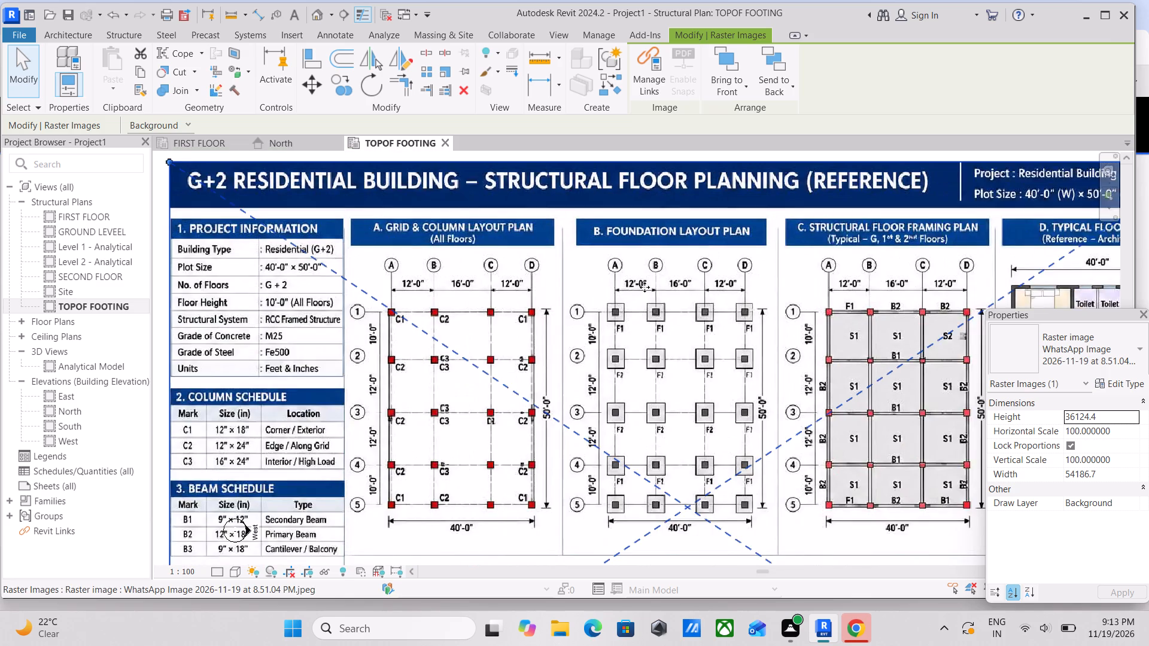
Examine the reference image's project information, column, beam and slab schedules alongside its grid and column layout plan.
scroll(645, 291, "down", 1)
middle_click_drag(645, 291, 780, 295)
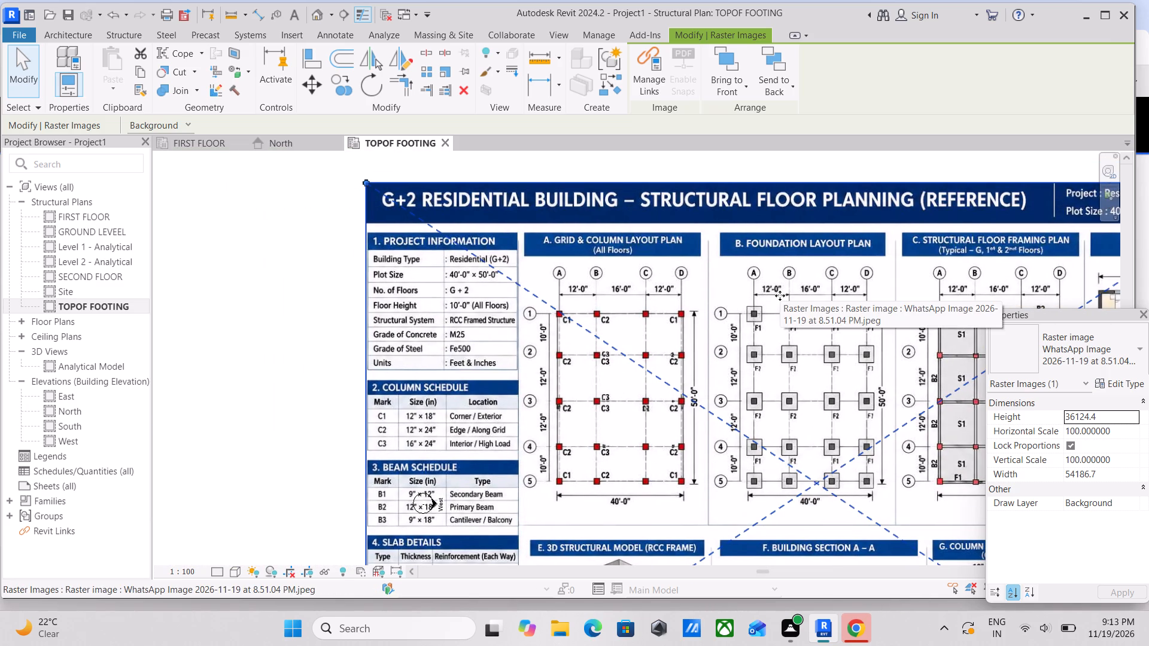
scroll(801, 303, "down", 1)
middle_click_drag(801, 303, 563, 296)
scroll(715, 273, "up", 2)
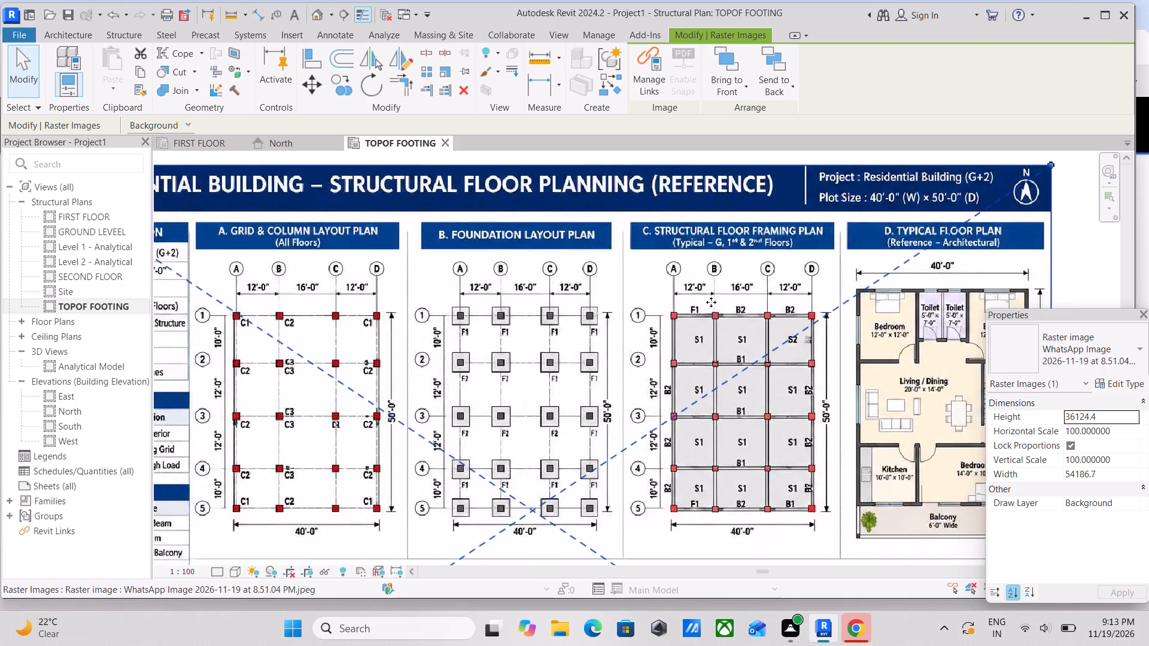
middle_click_drag(711, 303, 617, 270)
scroll(617, 271, "up", 1)
middle_click_drag(557, 321, 725, 217)
middle_click_drag(524, 288, 739, 271)
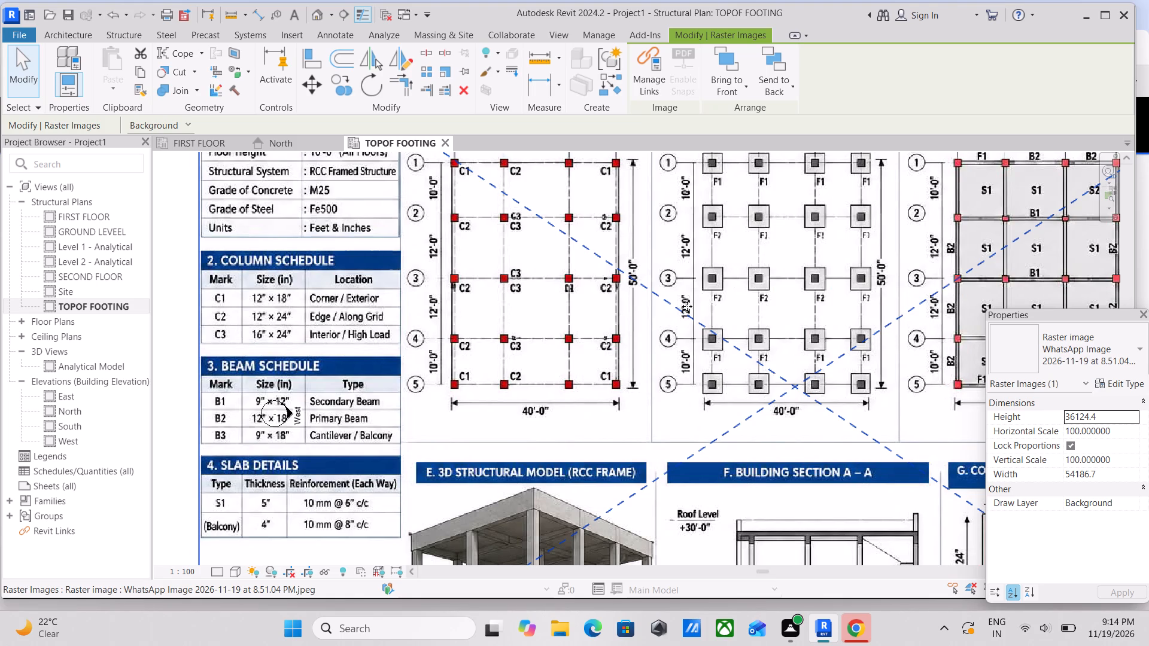
middle_click_drag(700, 295, 681, 356)
scroll(681, 356, "up", 1)
middle_click_drag(561, 287, 683, 389)
scroll(677, 389, "up", 1)
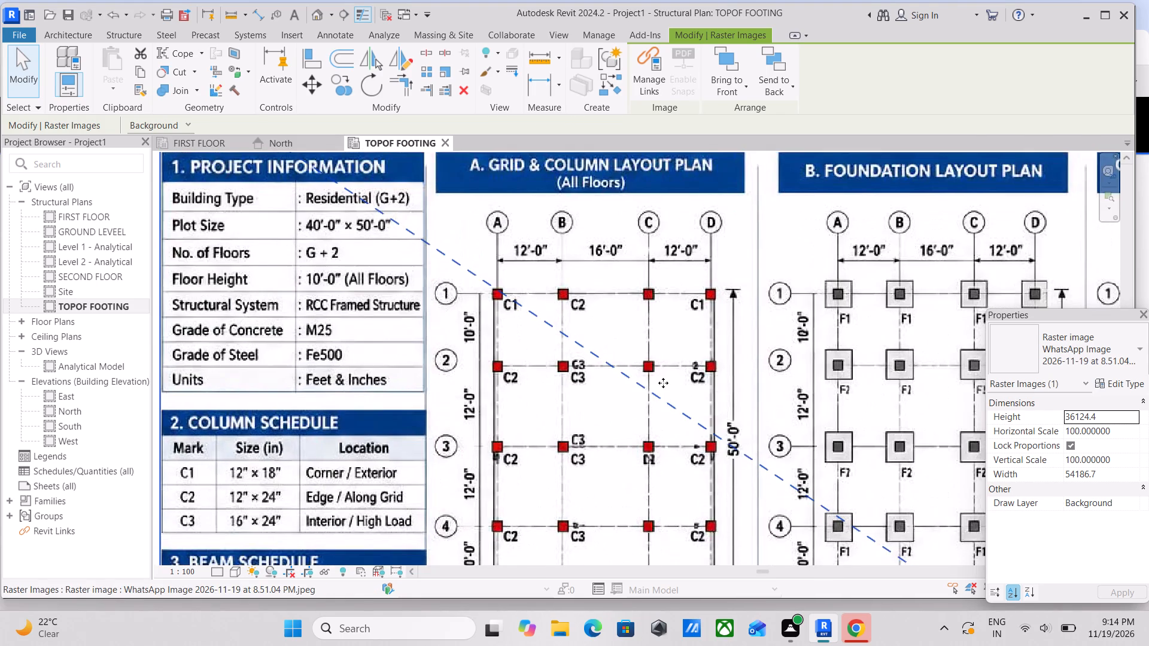
scroll(659, 385, "down", 3)
middle_click_drag(646, 391, 674, 420)
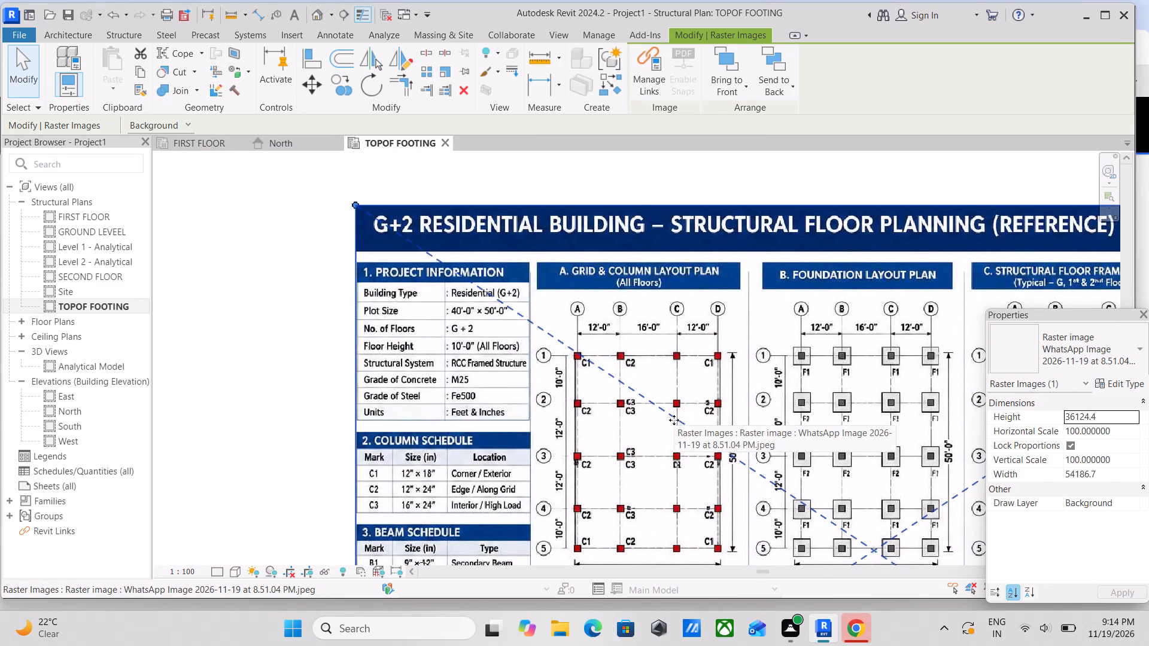
Examine and compare the reference image's foundation layout, structural floor framing and typical floor plans, including their grid spacings and footing positions.
scroll(744, 352, "up", 1)
middle_click_drag(808, 338, 725, 348)
scroll(801, 352, "up", 1)
middle_click_drag(766, 343, 570, 315)
middle_click_drag(765, 315, 685, 316)
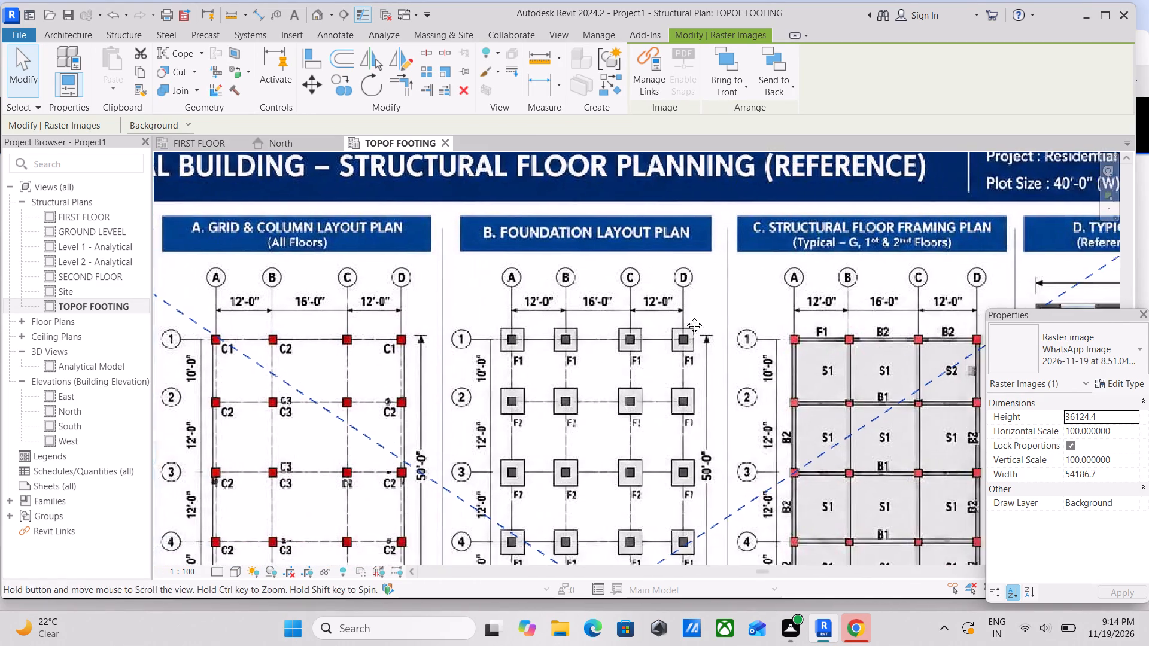
middle_click_drag(685, 316, 572, 321)
middle_click_drag(628, 334, 627, 346)
middle_click_drag(680, 307, 566, 331)
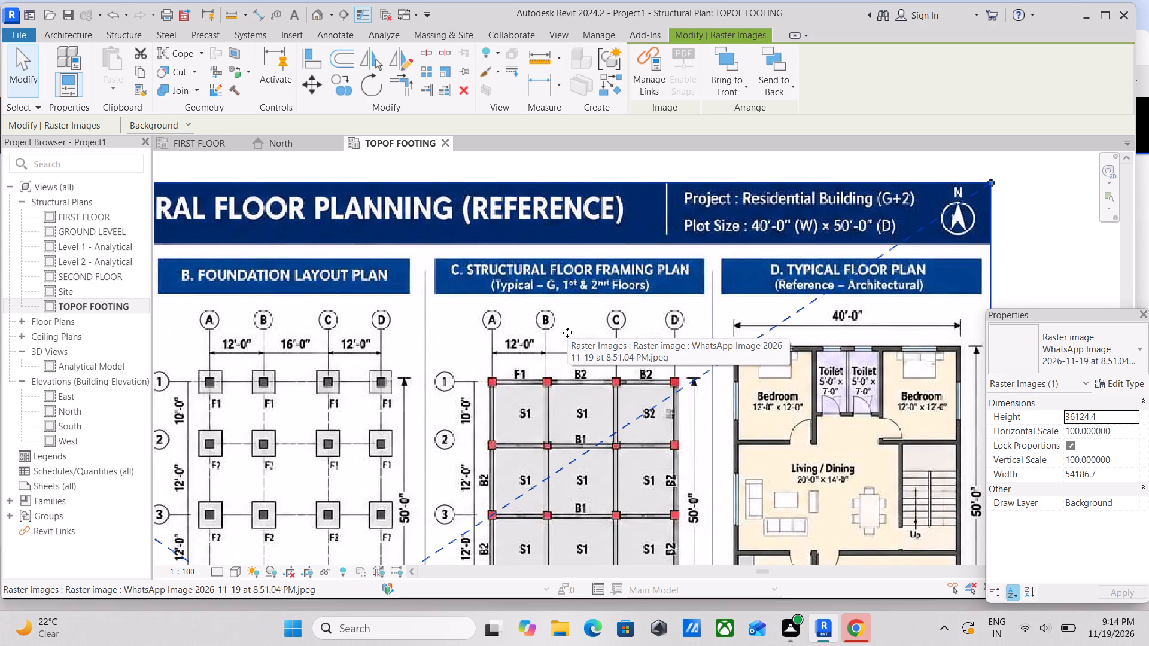
scroll(571, 336, "up", 1)
scroll(599, 334, "down", 1)
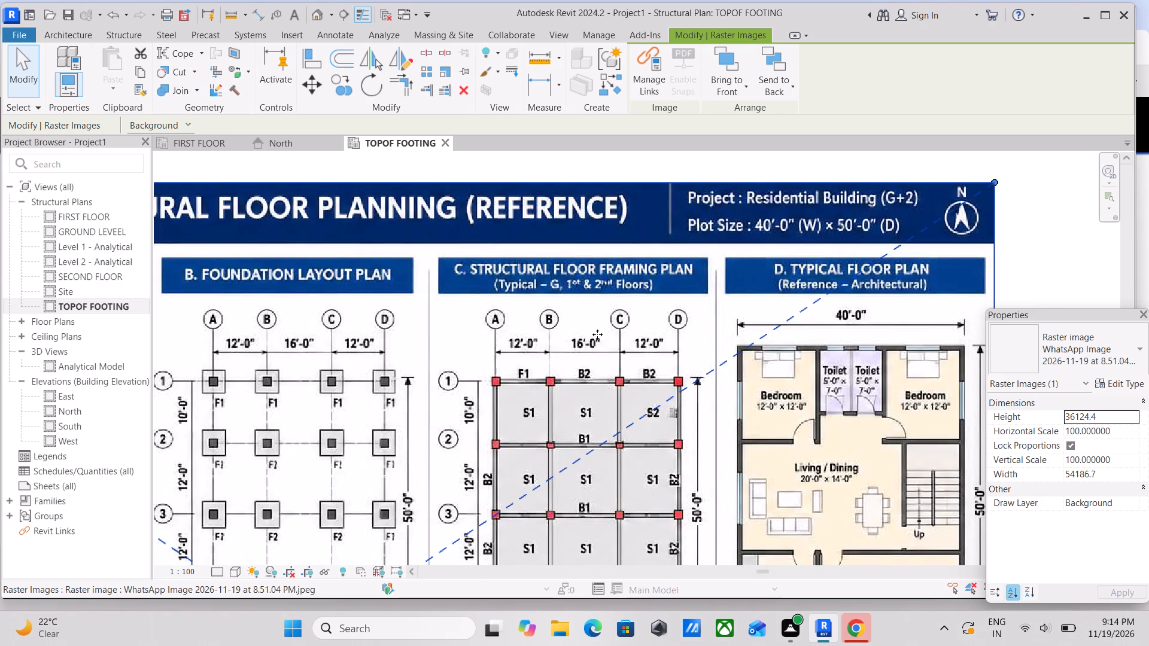
scroll(597, 334, "down", 1)
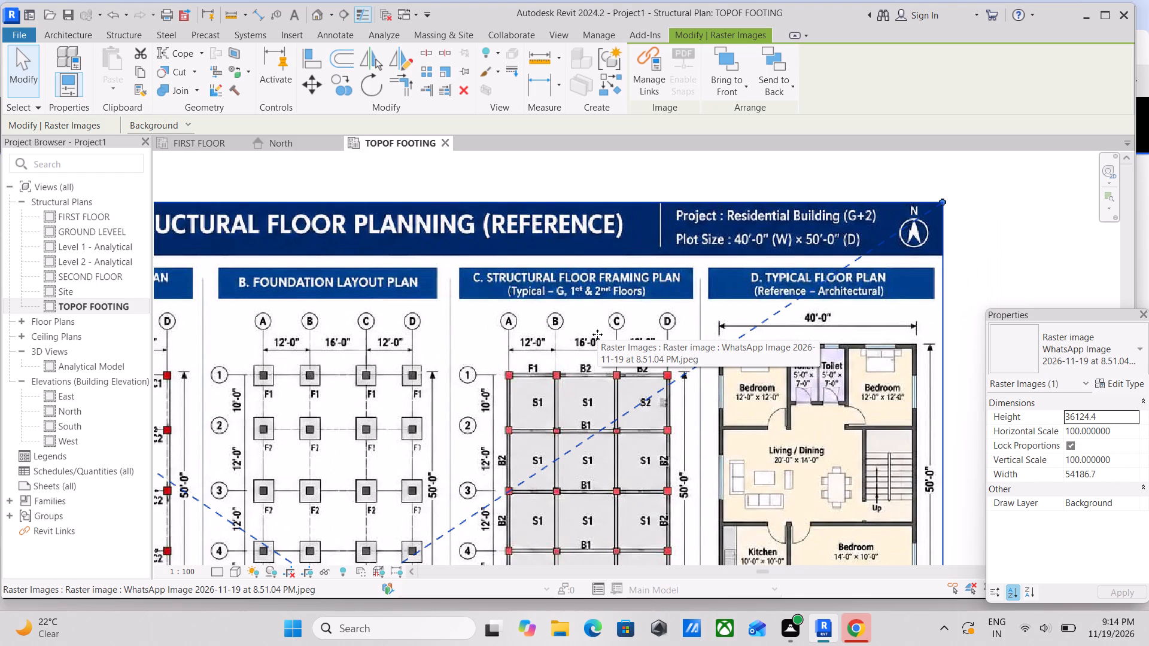
middle_click_drag(595, 345, 649, 304)
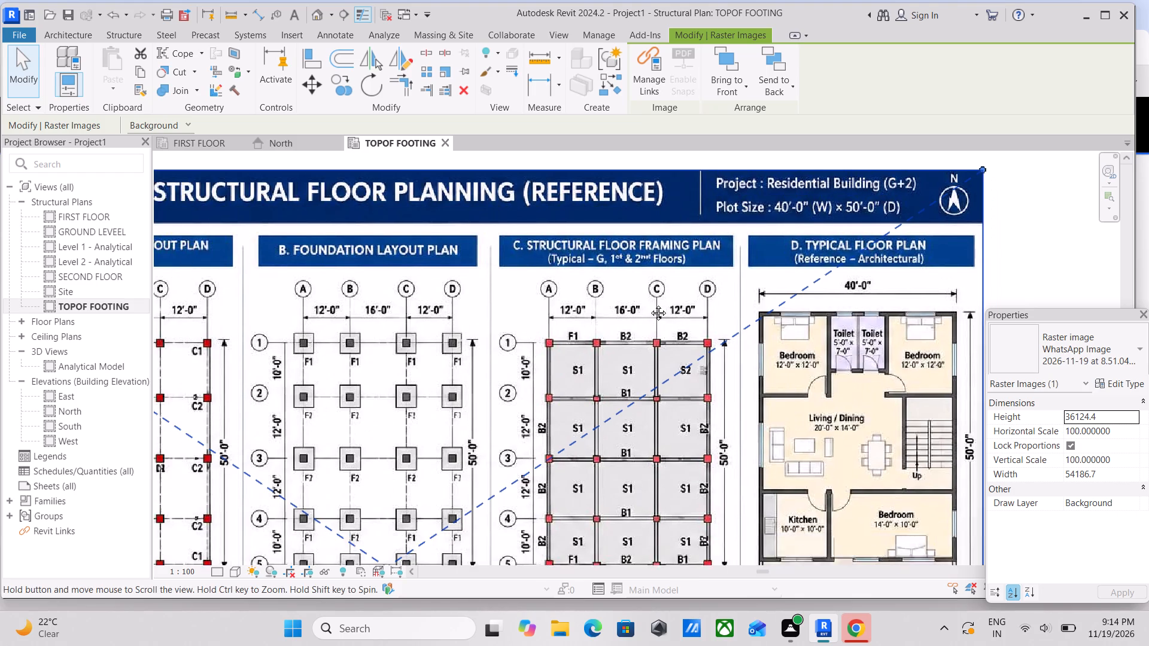
middle_click_drag(649, 304, 649, 303)
middle_click_drag(633, 358, 659, 330)
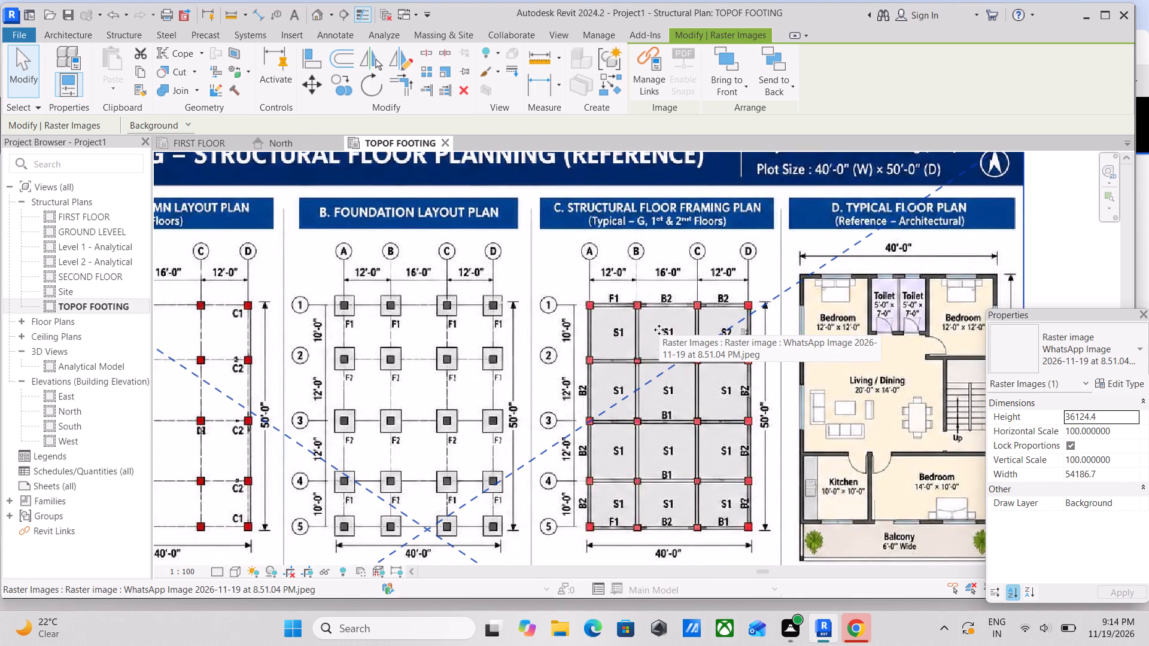
middle_click_drag(684, 380, 692, 337)
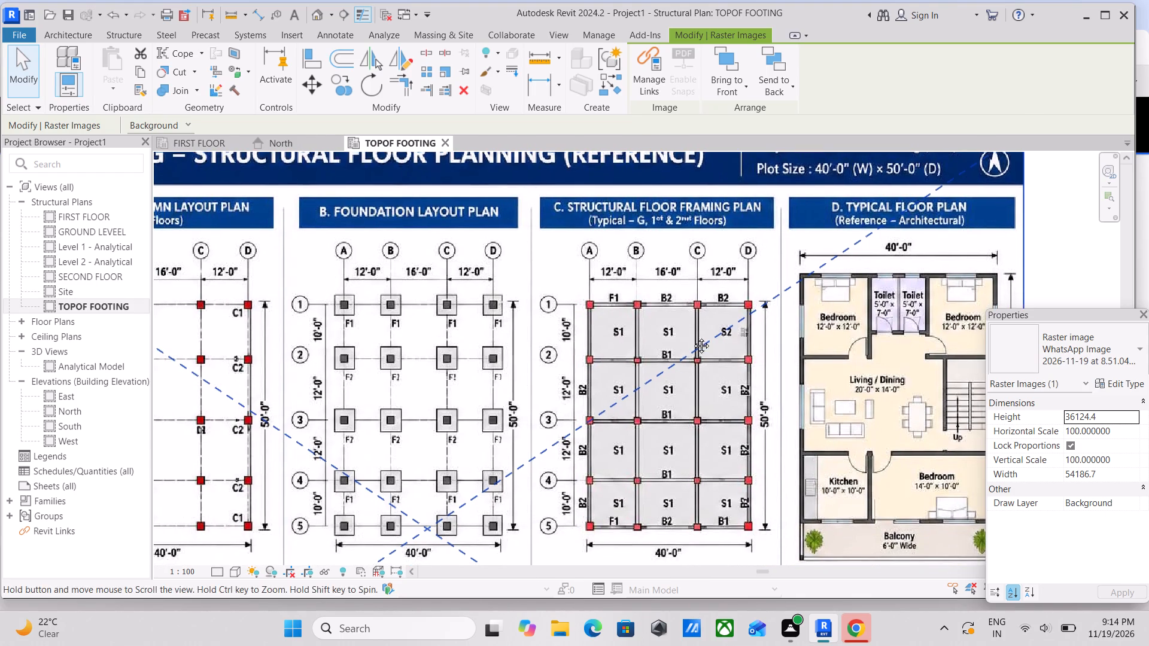
middle_click_drag(692, 337, 699, 322)
middle_click_drag(697, 382, 706, 325)
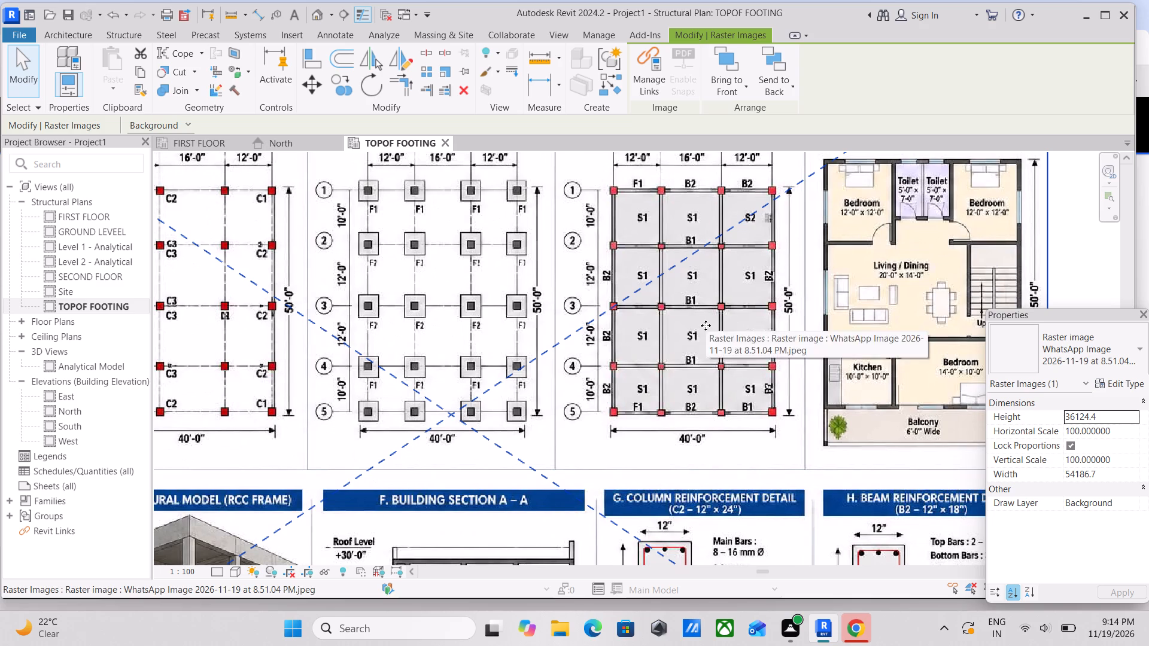
middle_click_drag(700, 326, 768, 358)
middle_click_drag(725, 307, 741, 352)
middle_click_drag(743, 342, 746, 397)
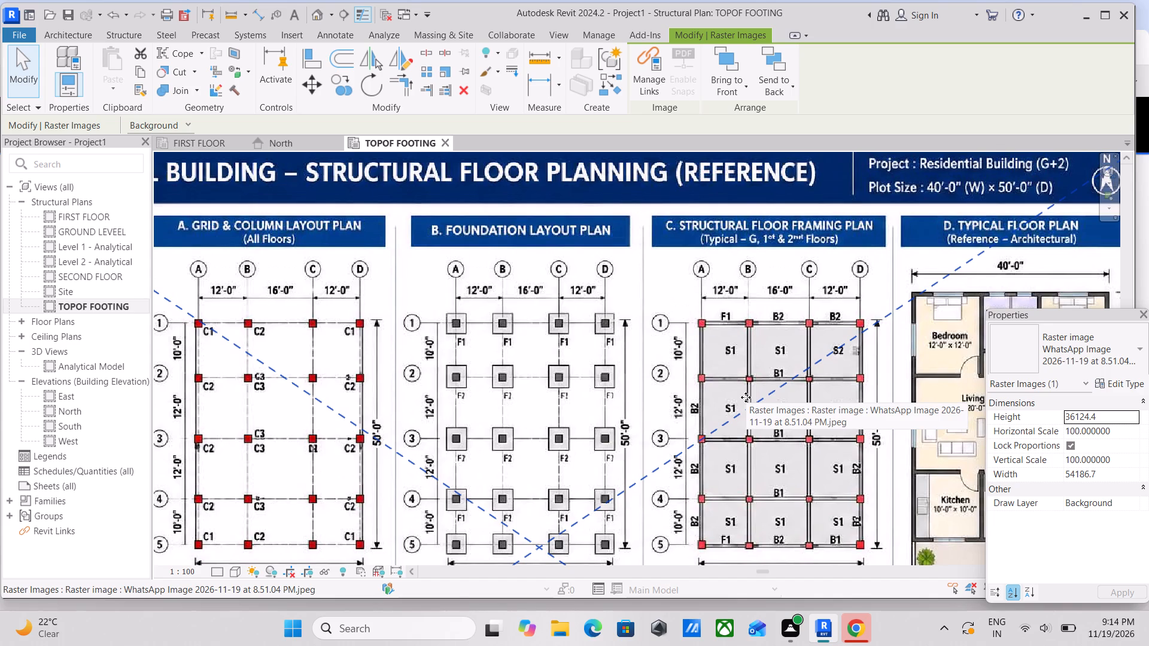
scroll(733, 409, "up", 1)
scroll(543, 383, "down", 1)
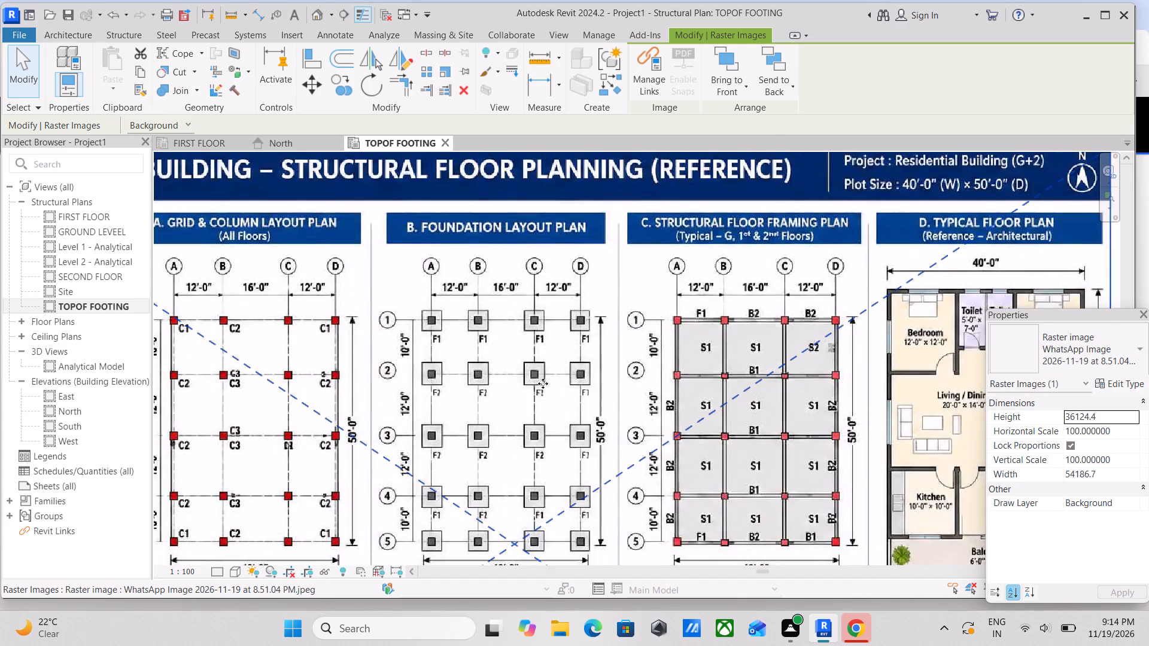
middle_click_drag(543, 383, 711, 389)
middle_click_drag(649, 356, 688, 410)
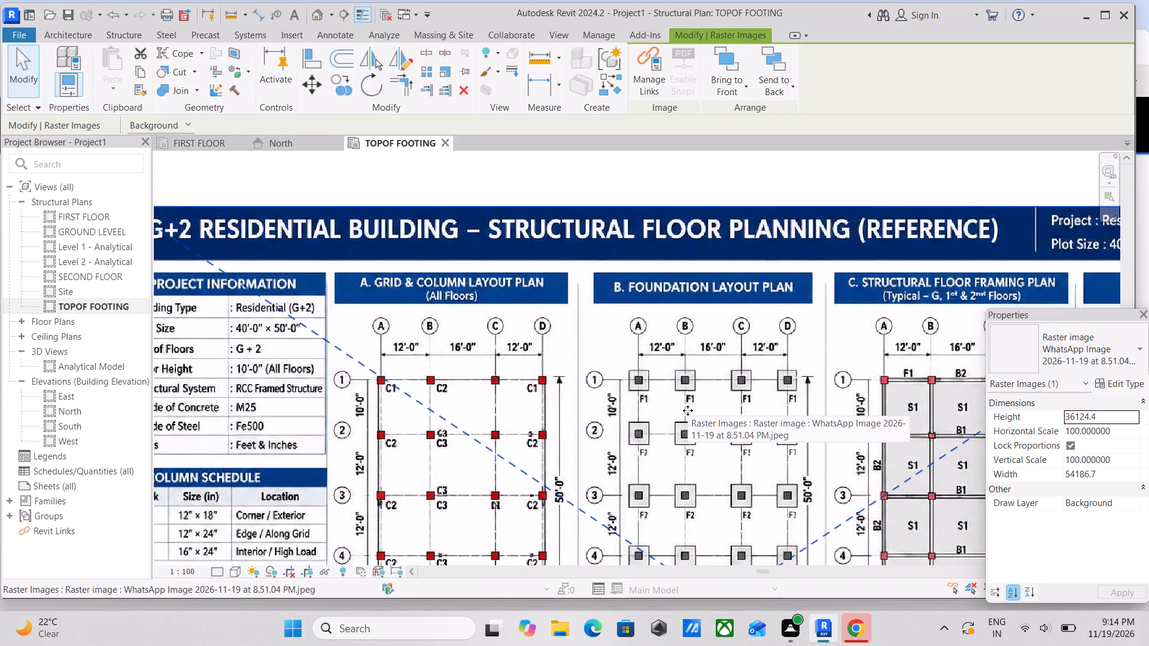
middle_click_drag(688, 410, 582, 412)
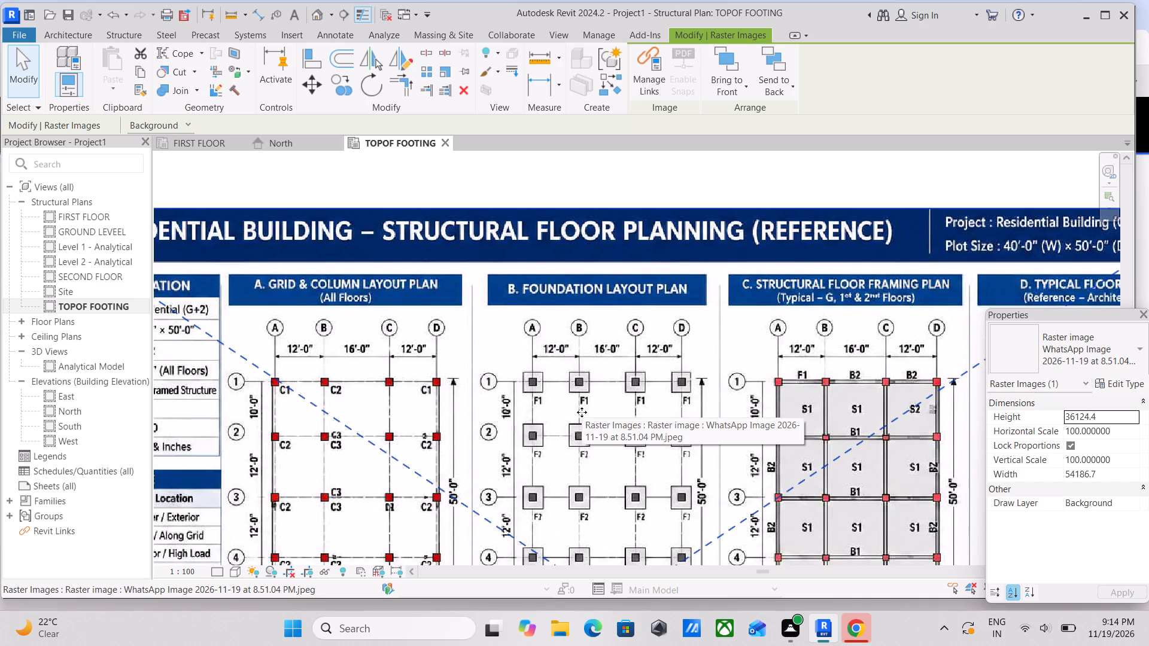
middle_click_drag(607, 418, 597, 418)
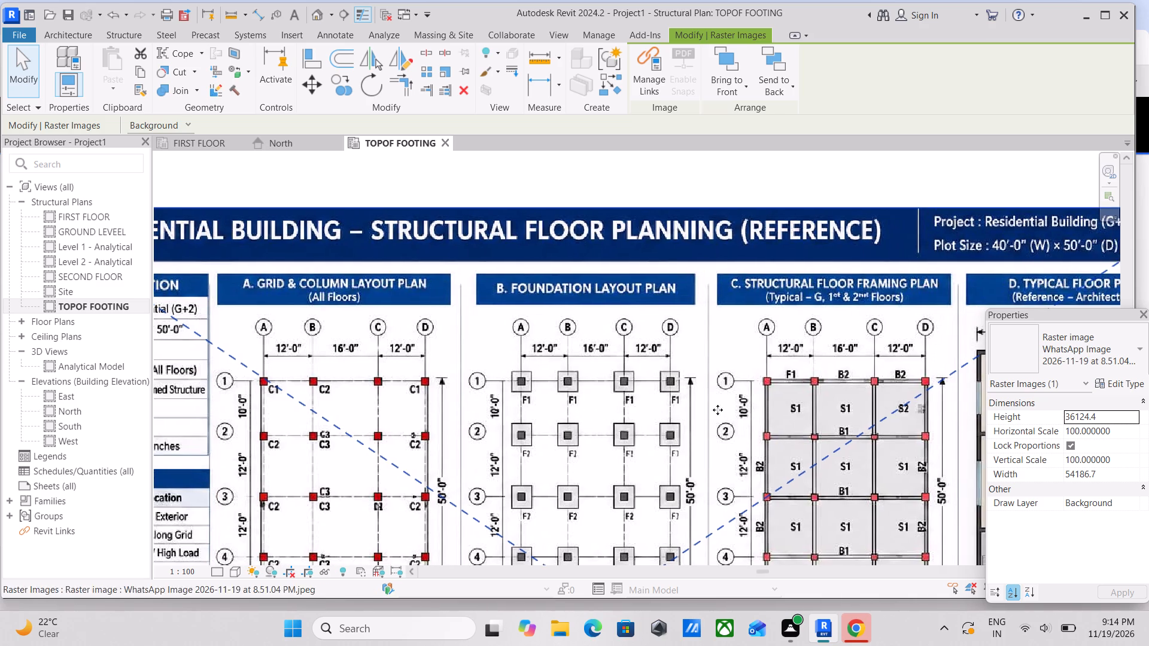
middle_click_drag(721, 409, 496, 401)
scroll(769, 392, "down", 2)
middle_click_drag(766, 392, 692, 387)
middle_click_drag(600, 423, 673, 332)
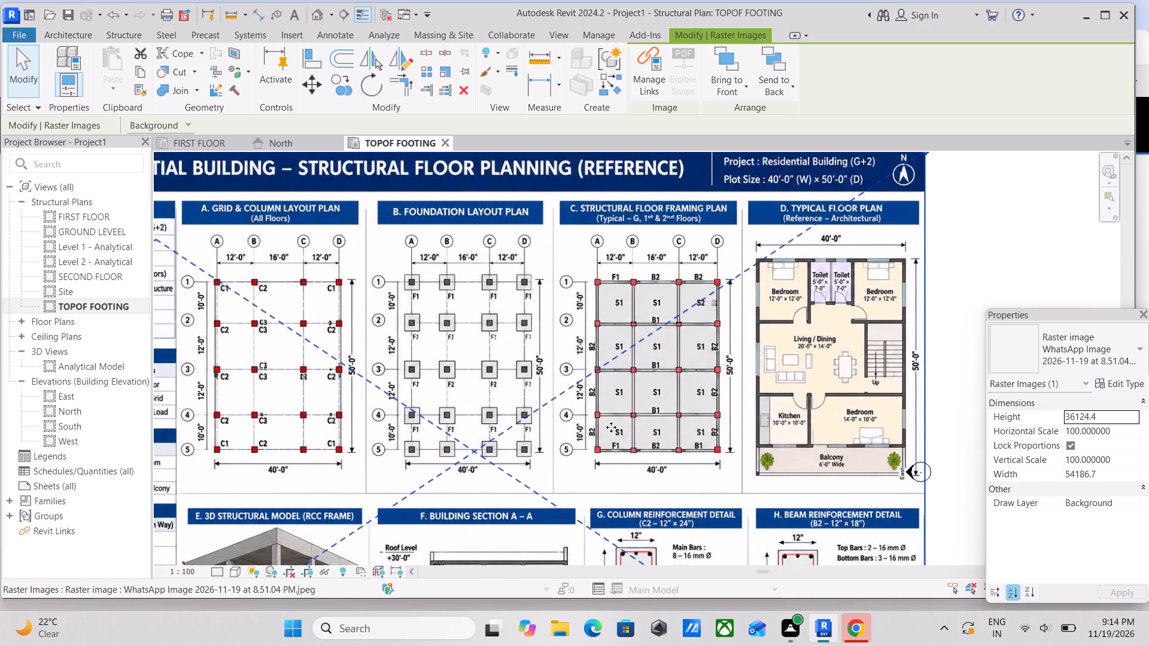
middle_click_drag(601, 433, 761, 294)
middle_click_drag(671, 414, 697, 448)
middle_click_drag(736, 373, 777, 434)
scroll(688, 275, "up", 1)
middle_click_drag(688, 281, 703, 370)
scroll(670, 312, "up", 2)
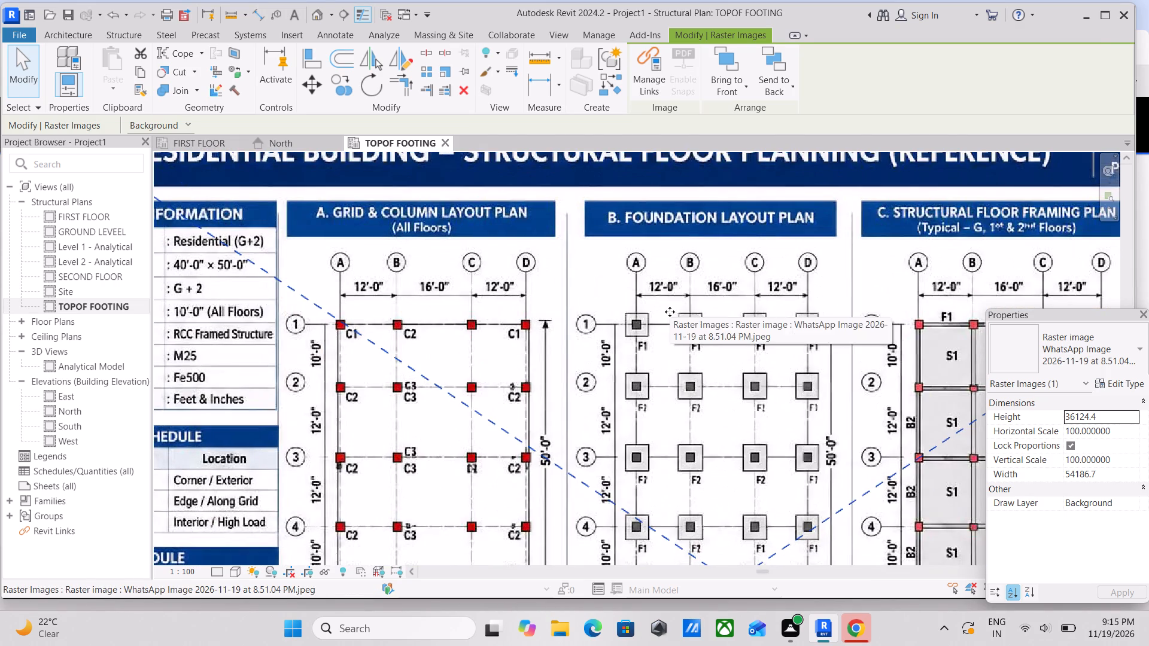
scroll(670, 312, "up", 2)
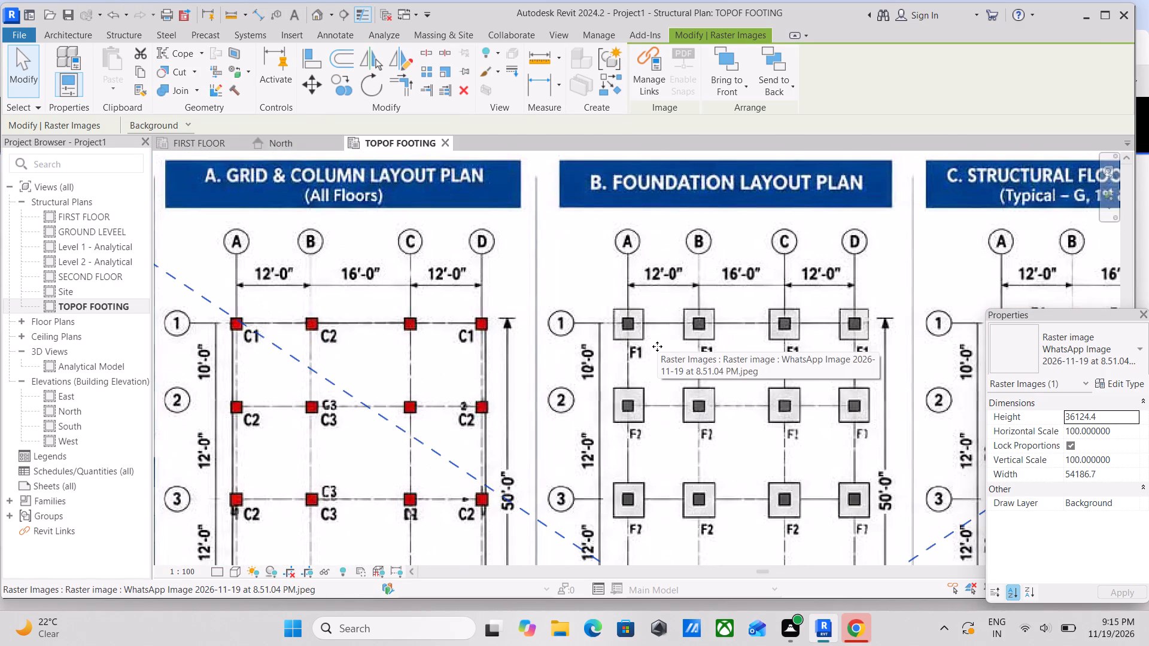
Draw a vertical grid line over axis A of the foundation layout plan, from the row 5 footing up to the A bubble.
key("g")
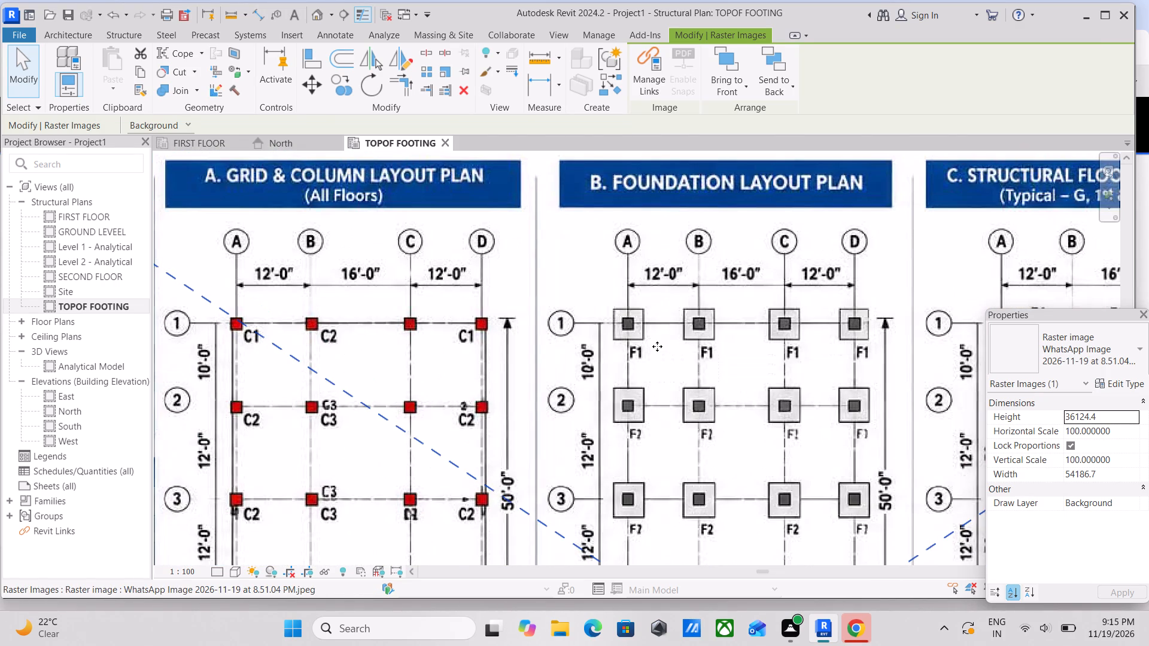
key("r")
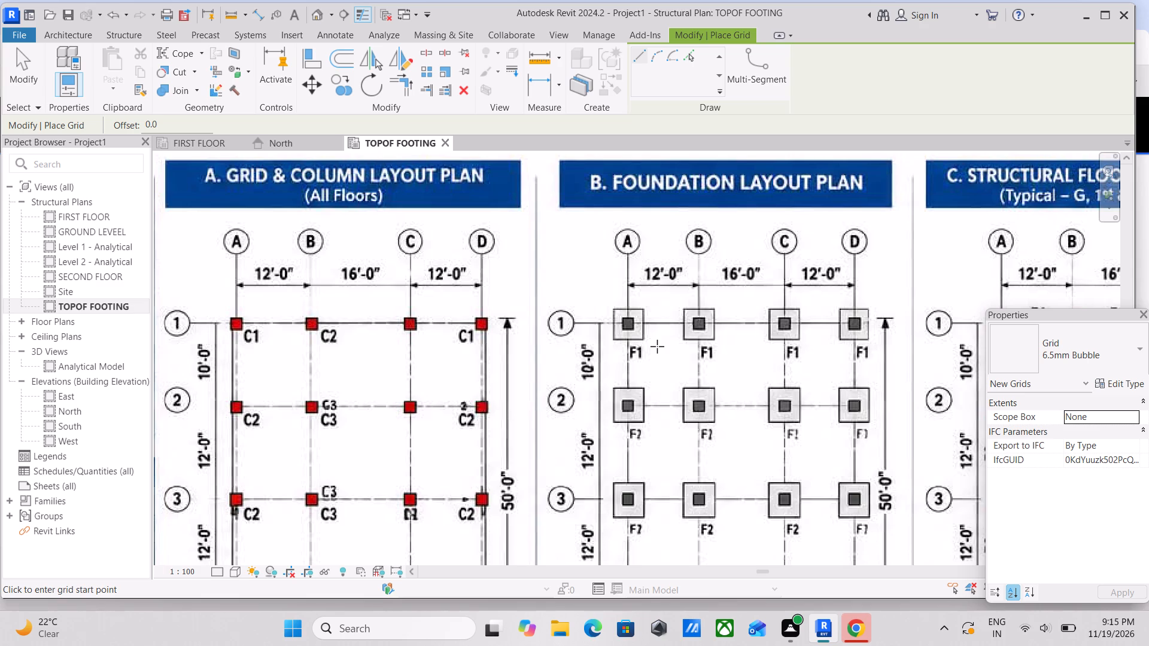
scroll(671, 348, "up", 1)
middle_click_drag(670, 348, 661, 315)
scroll(653, 308, "up", 1)
middle_click_drag(659, 310, 691, 325)
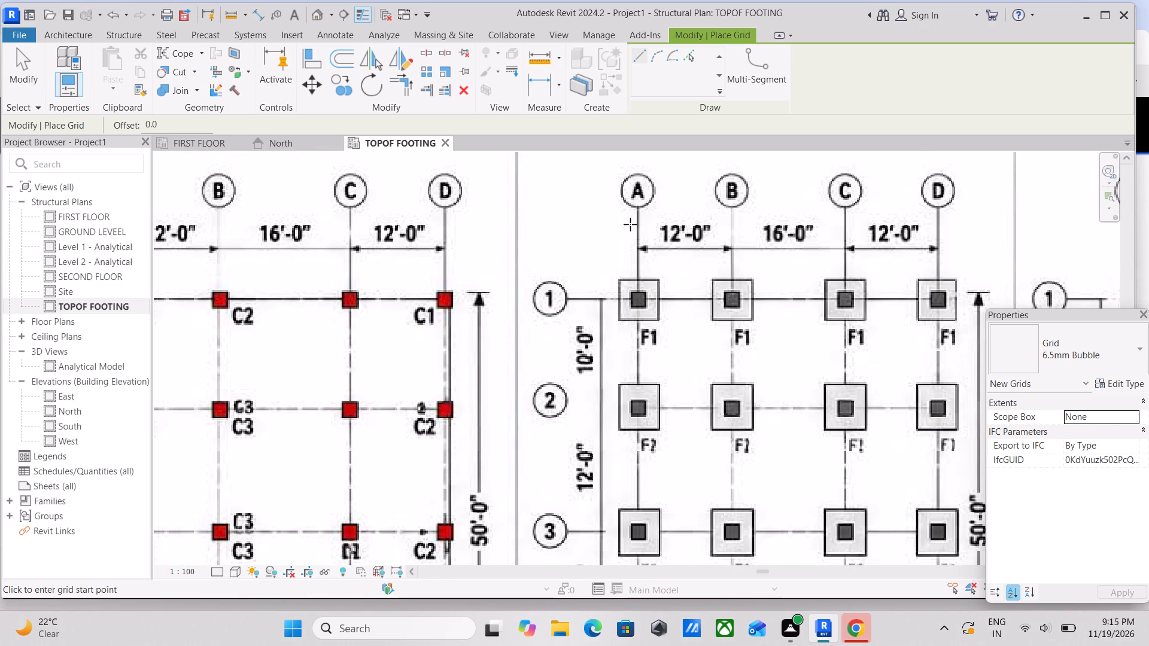
middle_click_drag(649, 369, 675, 253)
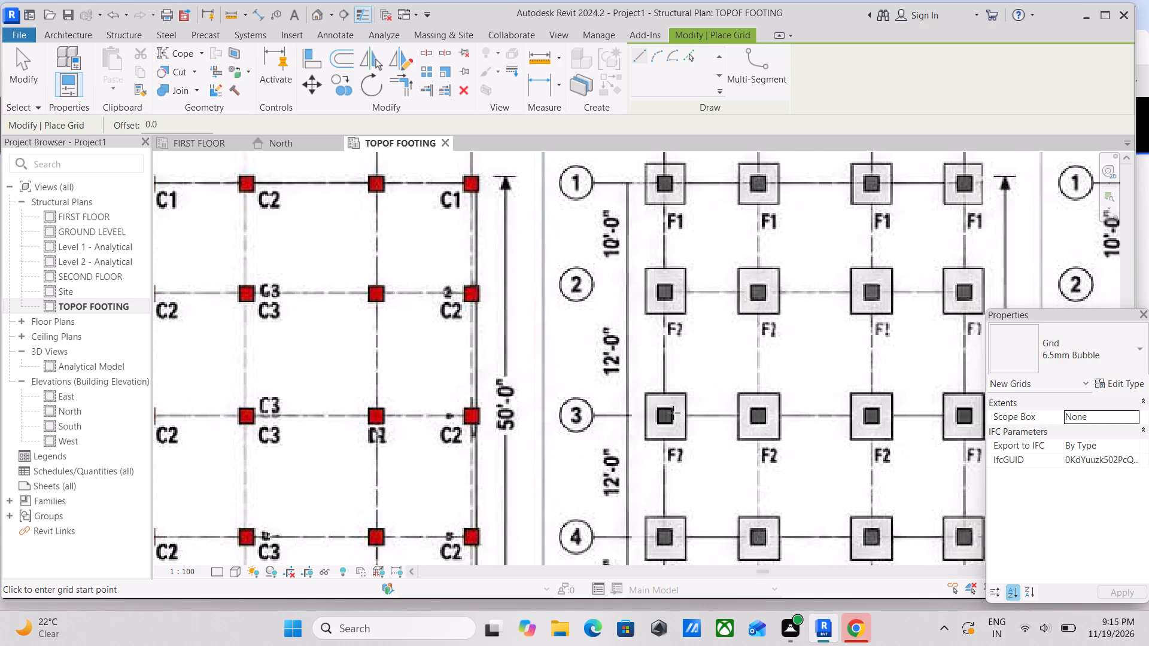
scroll(677, 416, "down", 2)
middle_click_drag(677, 416, 707, 320)
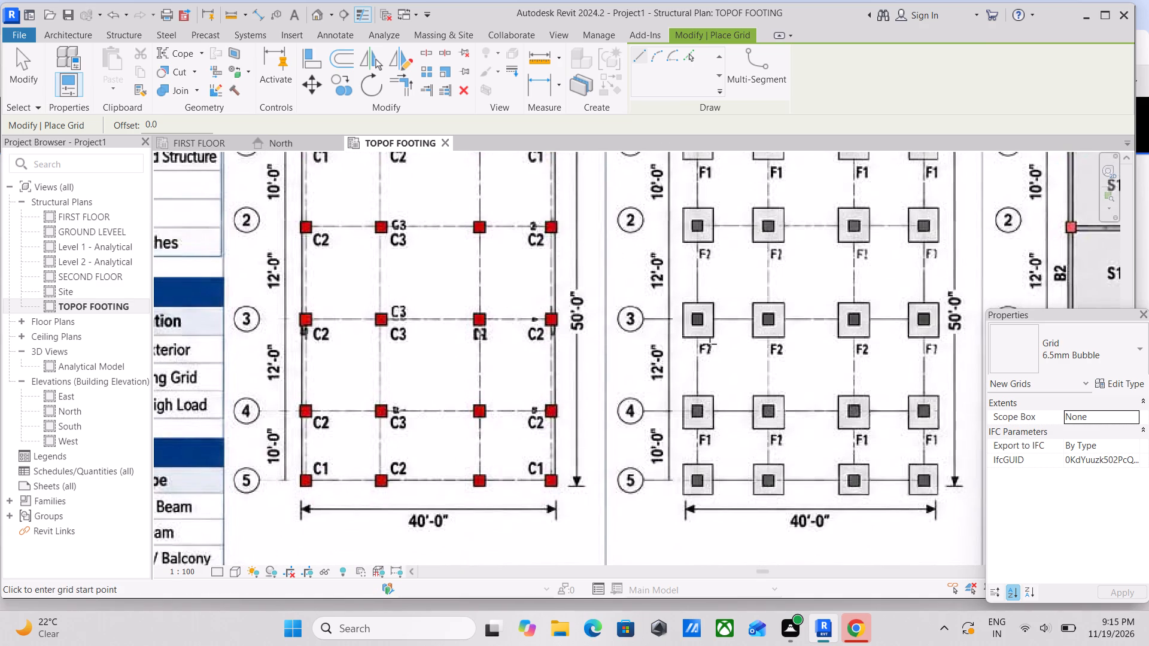
scroll(689, 477, "up", 3)
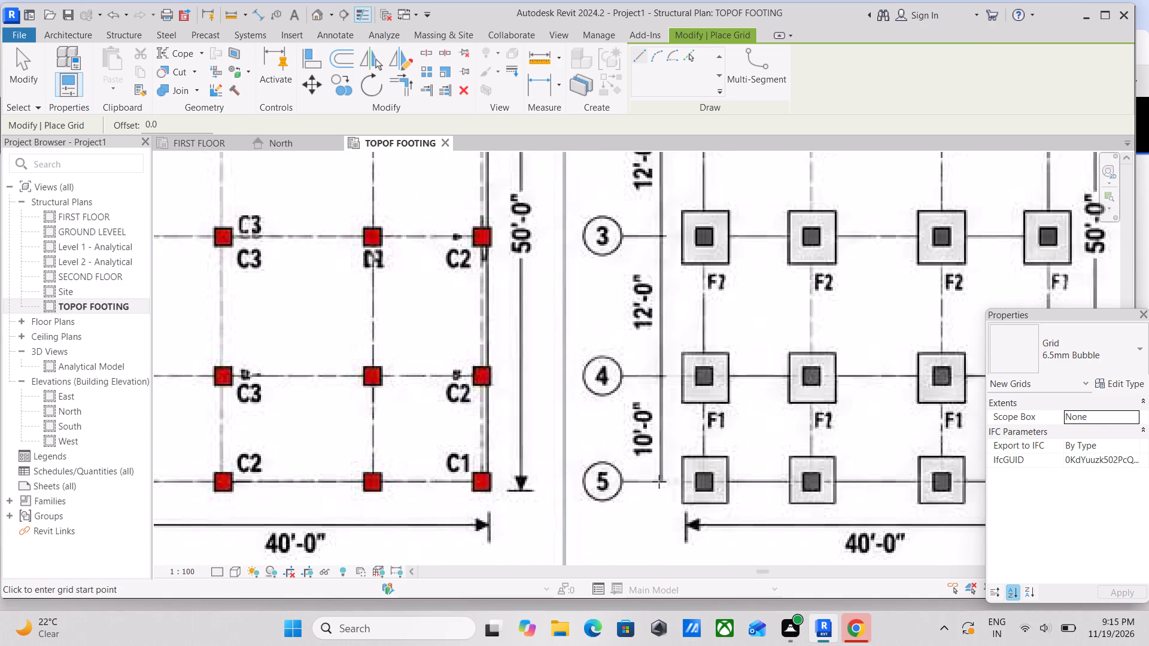
scroll(659, 482, "down", 3)
middle_click_drag(659, 482, 671, 551)
scroll(671, 551, "up", 1)
scroll(692, 468, "down", 3)
scroll(703, 517, "up", 1)
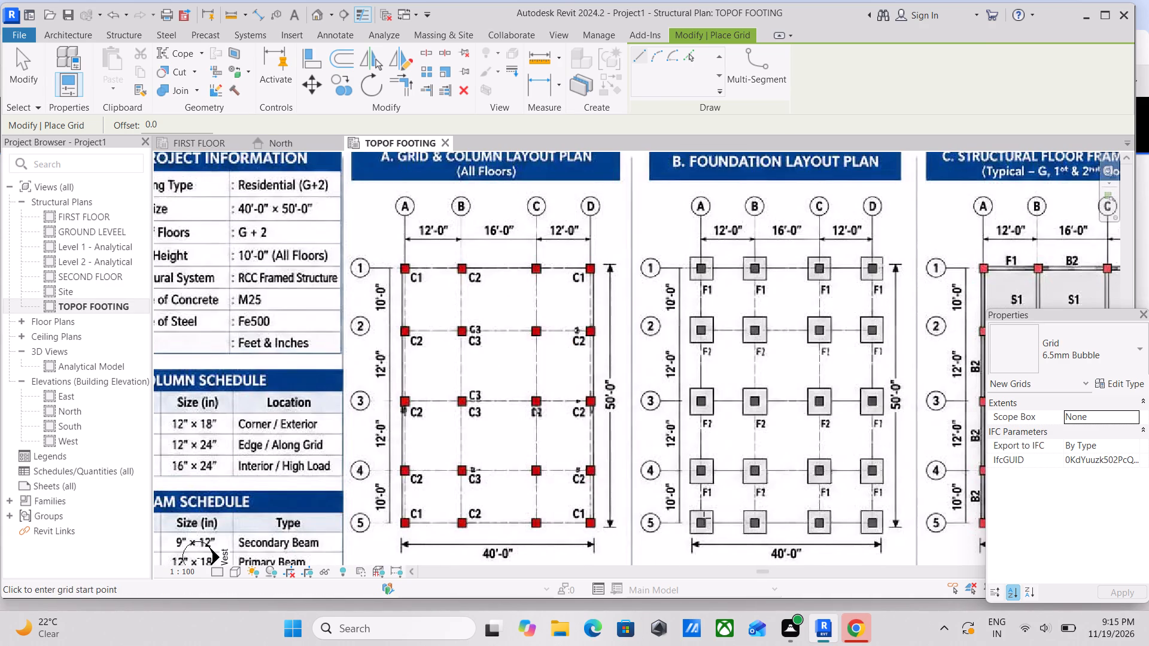
scroll(704, 518, "up", 5)
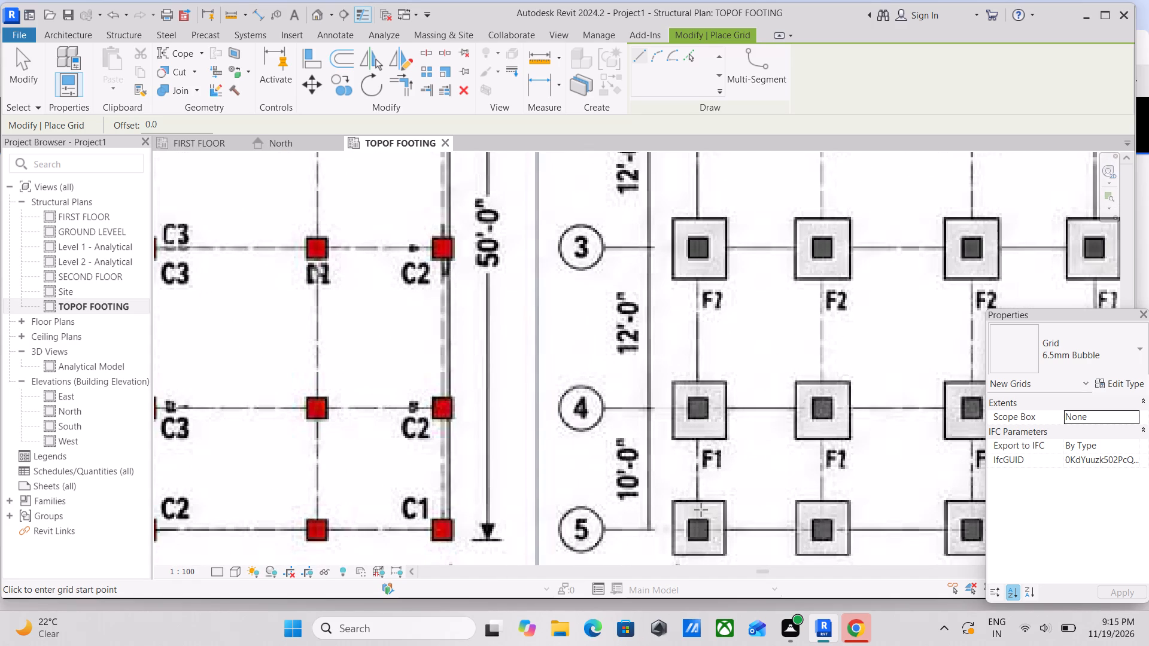
left_click(698, 506)
middle_click_drag(692, 392, 696, 491)
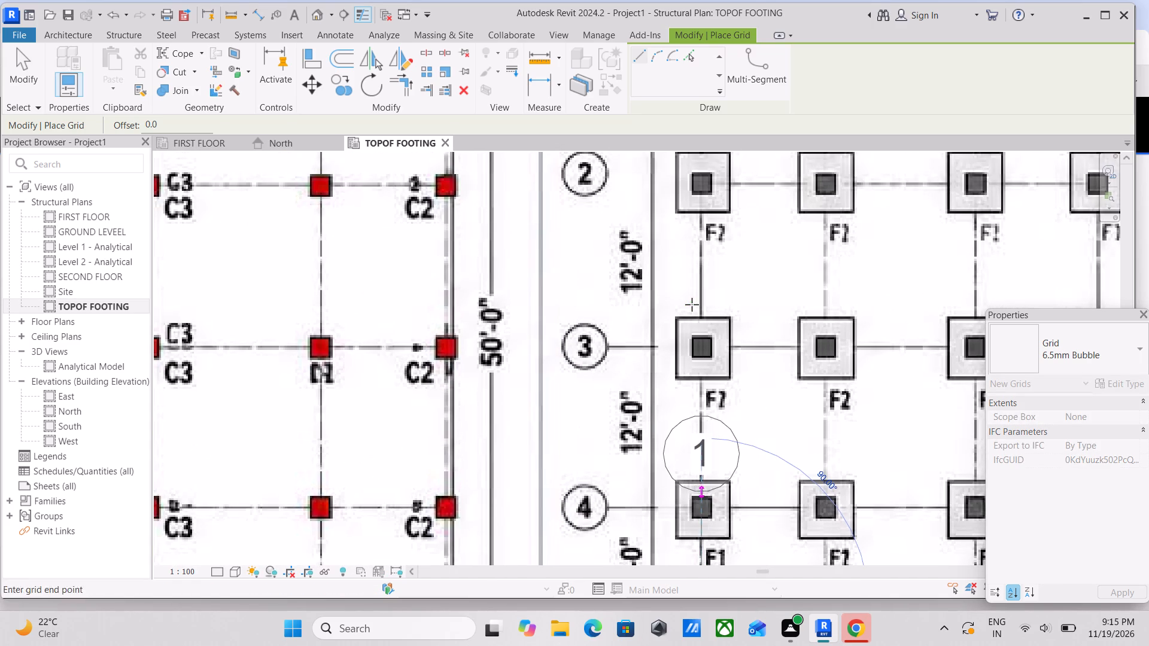
scroll(692, 304, "down", 1)
middle_click_drag(692, 304, 720, 422)
middle_click_drag(713, 279, 743, 394)
scroll(749, 379, "up", 1)
middle_click_drag(757, 310, 768, 418)
middle_click_drag(767, 315, 768, 326)
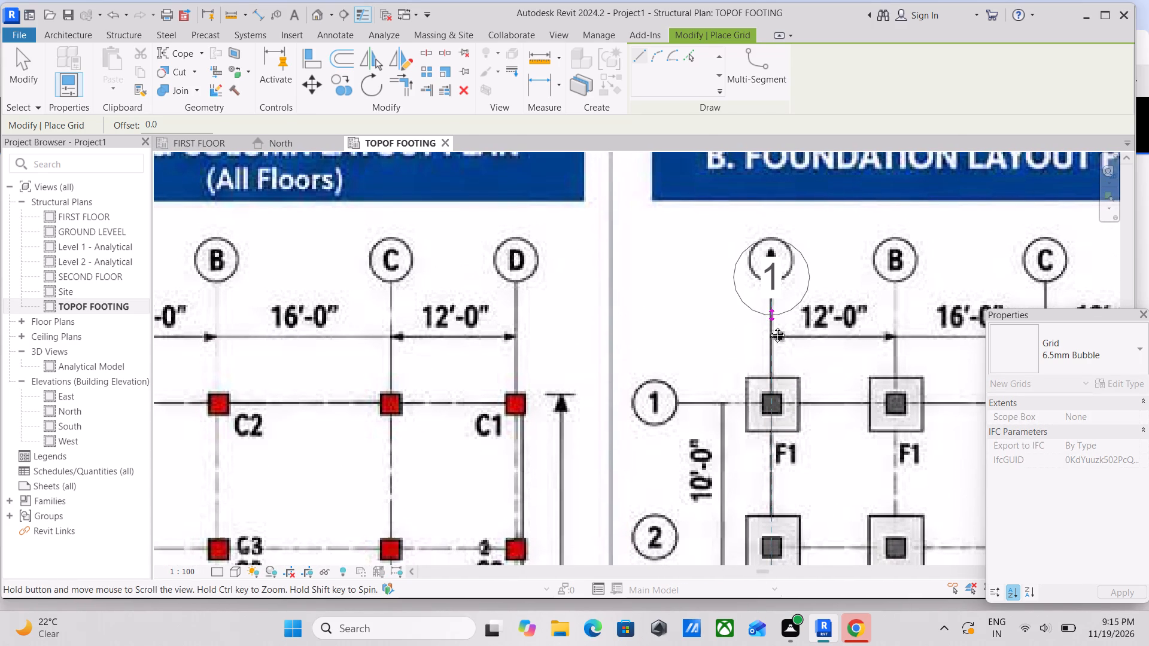
middle_click_drag(768, 326, 768, 378)
left_click(771, 355)
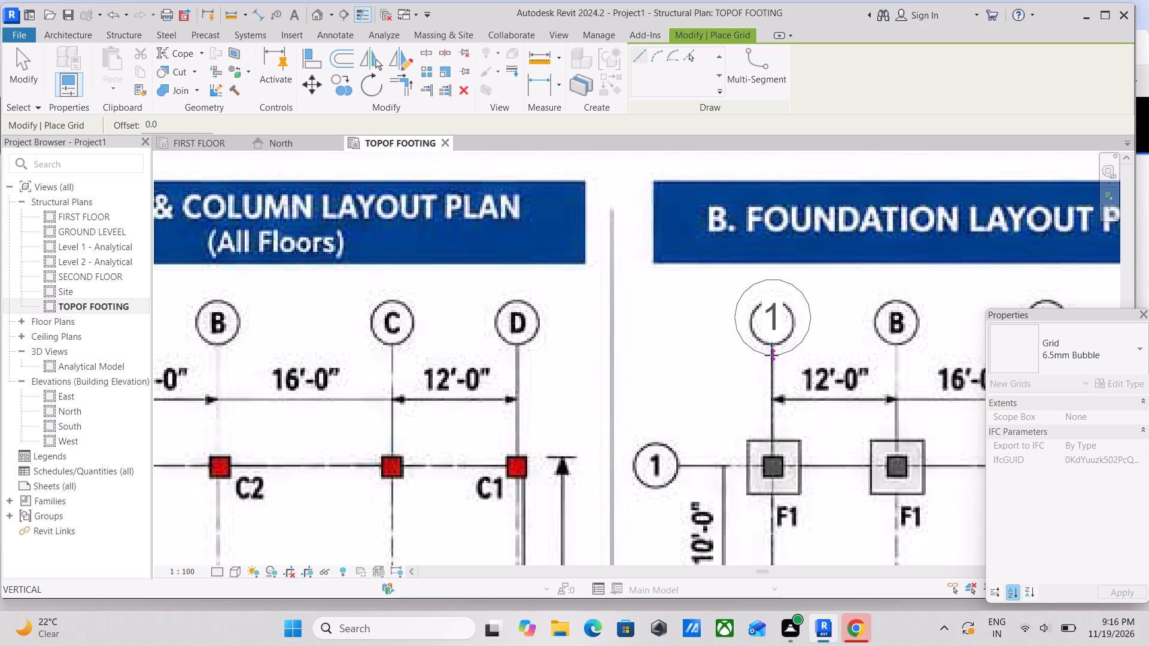
scroll(771, 355, "down", 1)
middle_click(771, 355)
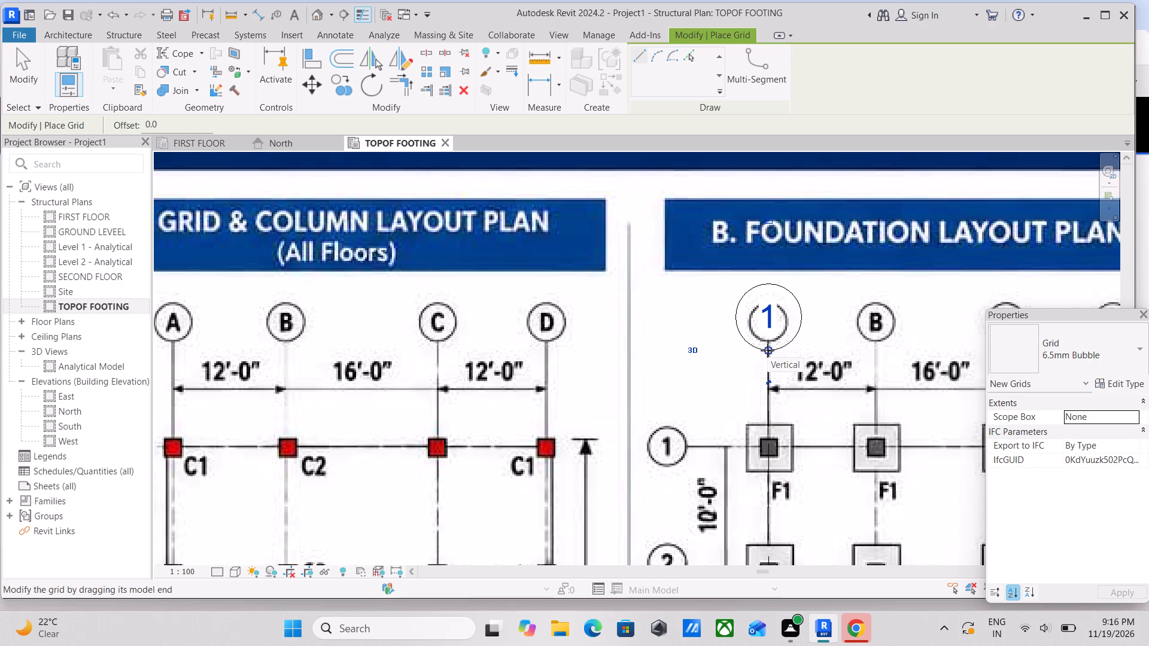
key("Escape")
scroll(803, 371, "up", 2)
key("Escape")
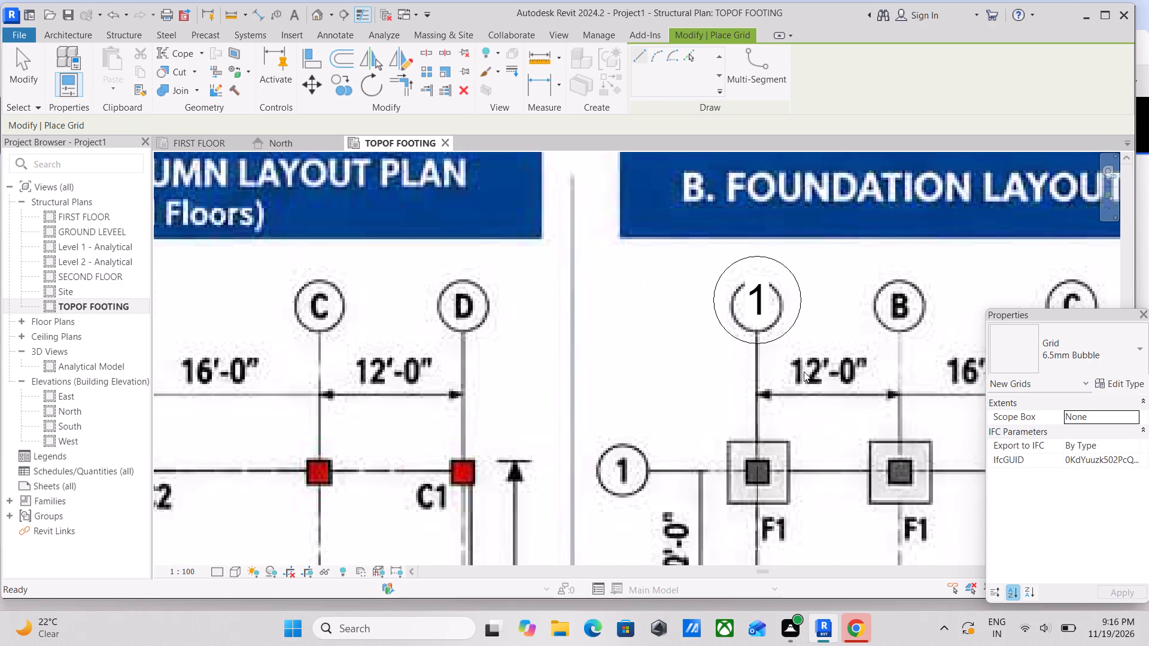
Place a second vertical grid line from grid line 1 using a 10' offset towards axis C.
scroll(804, 372, "up", 2)
middle_click_drag(799, 369, 771, 371)
scroll(771, 371, "up", 2)
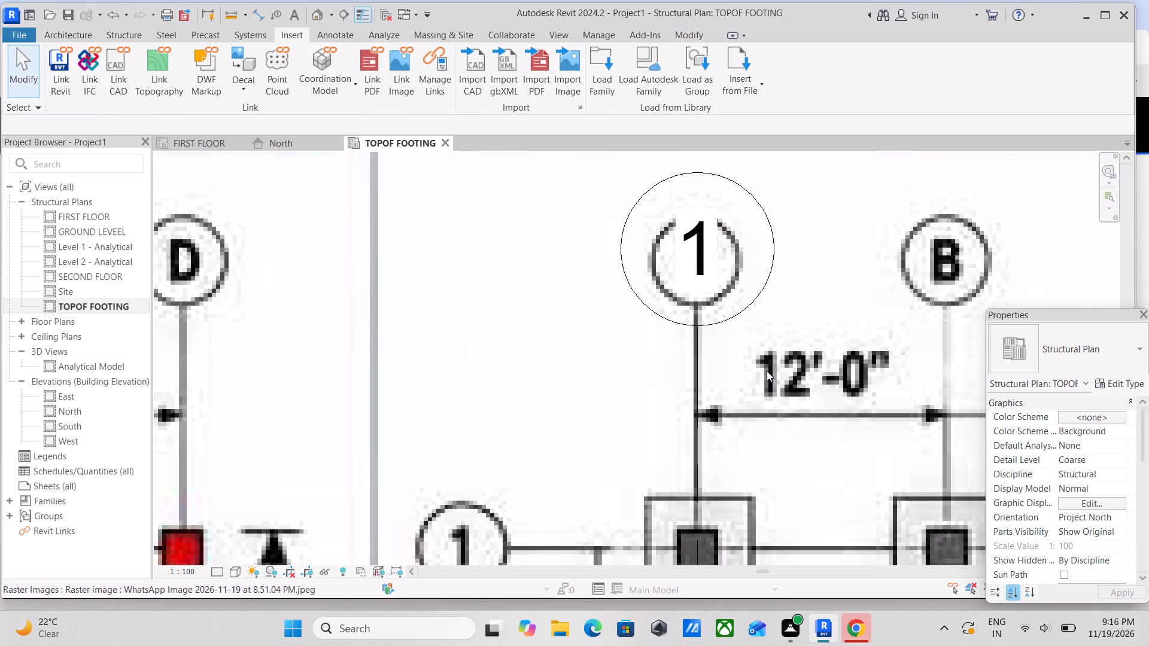
type("GR")
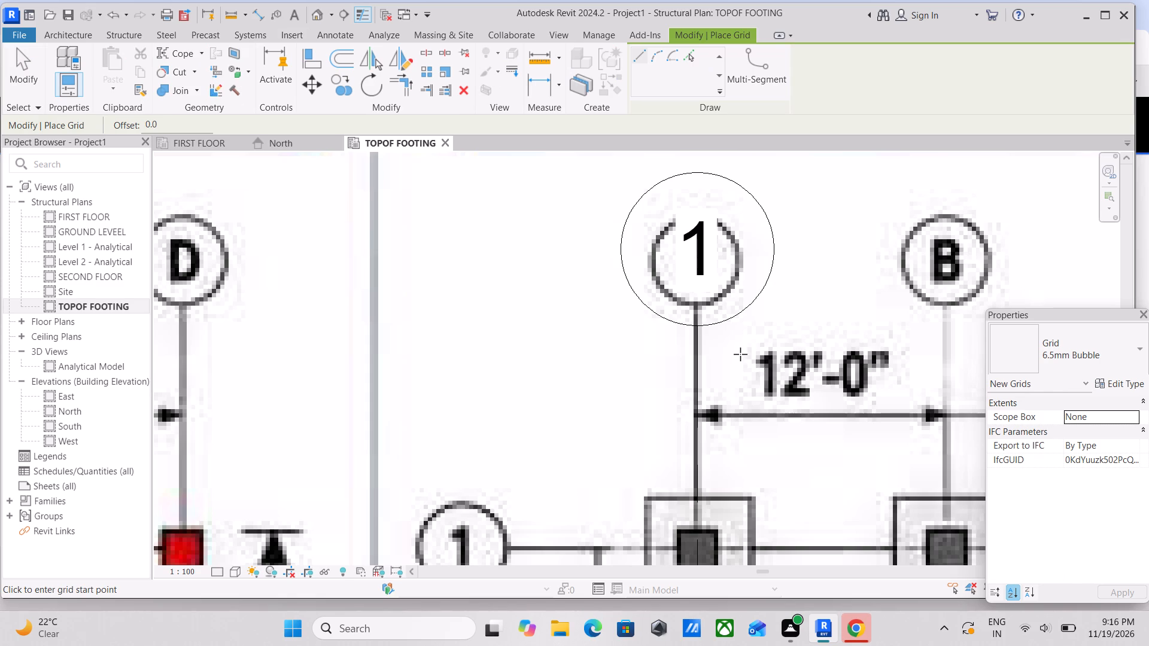
middle_click_drag(739, 354, 603, 349)
scroll(723, 339, "down", 2)
middle_click_drag(720, 340, 685, 361)
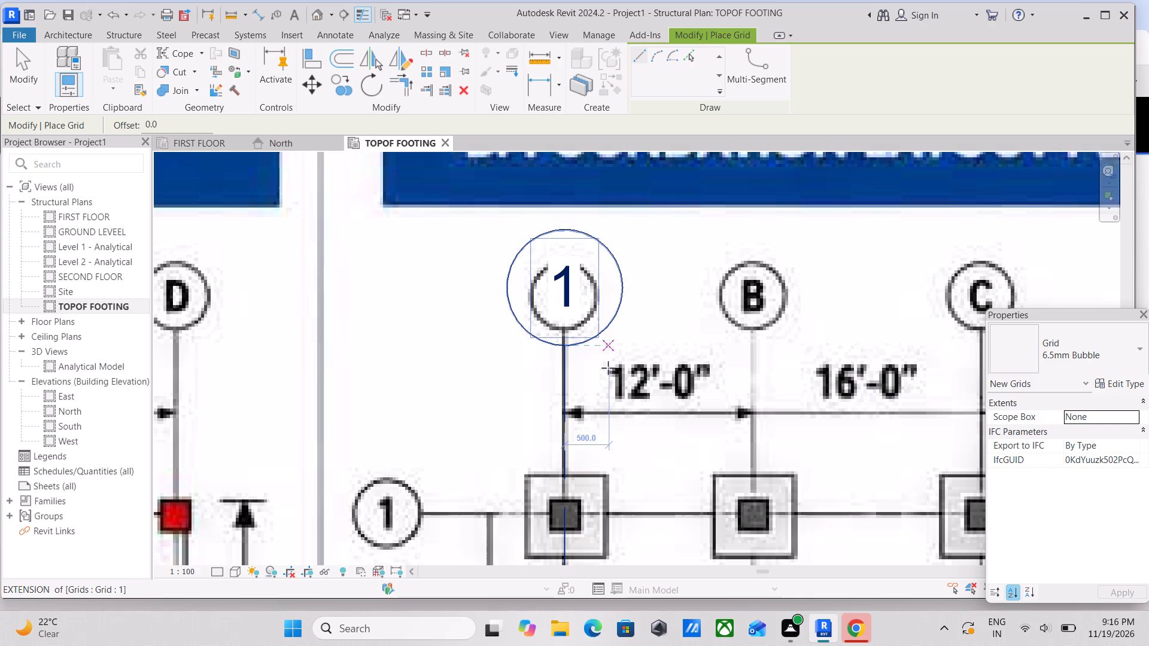
left_click(690, 51)
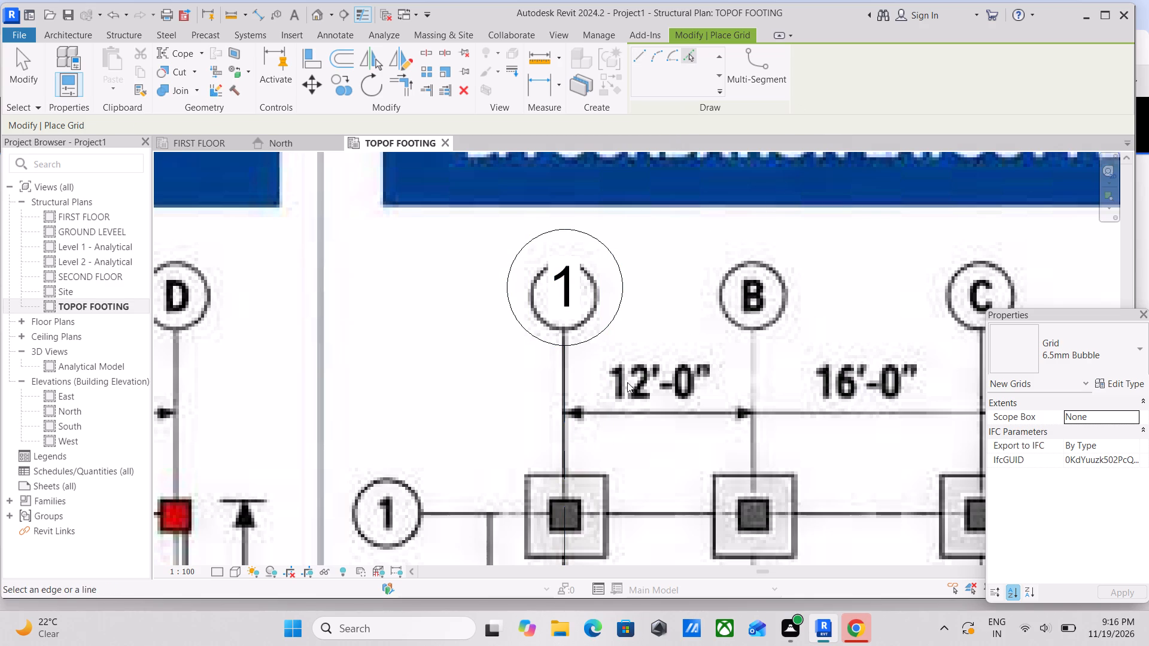
scroll(658, 388, "up", 2)
scroll(673, 428, "down", 1)
middle_click_drag(673, 428, 689, 356)
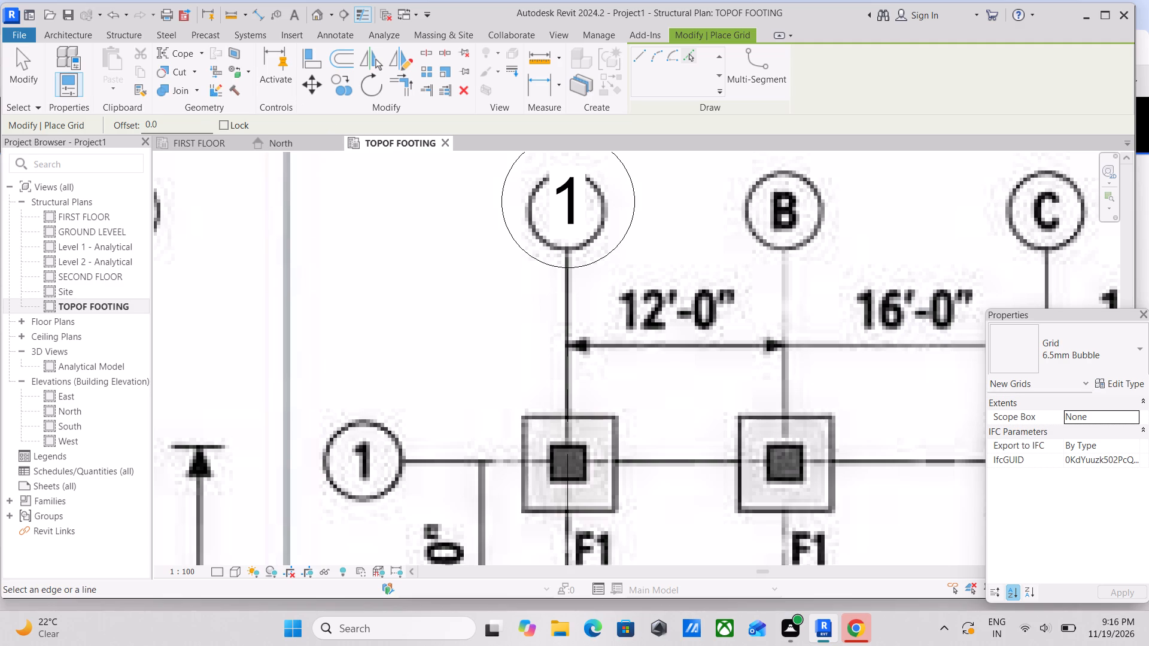
left_click_drag(163, 130, 74, 140)
type("10'")
key("Return")
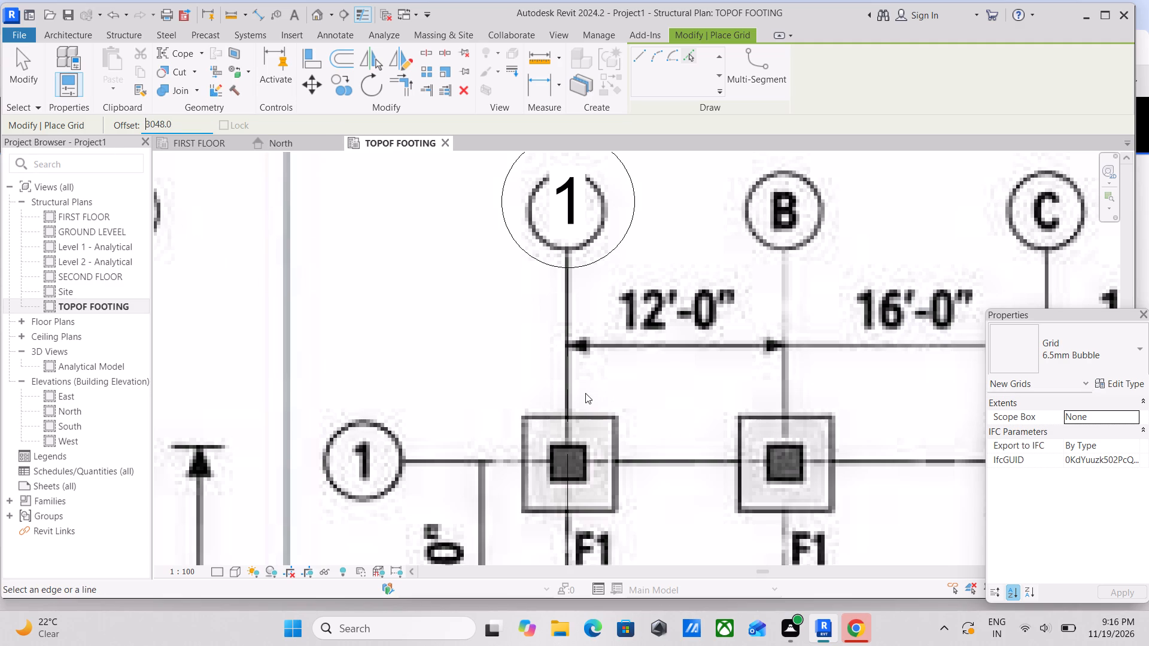
middle_click_drag(559, 392, 469, 296)
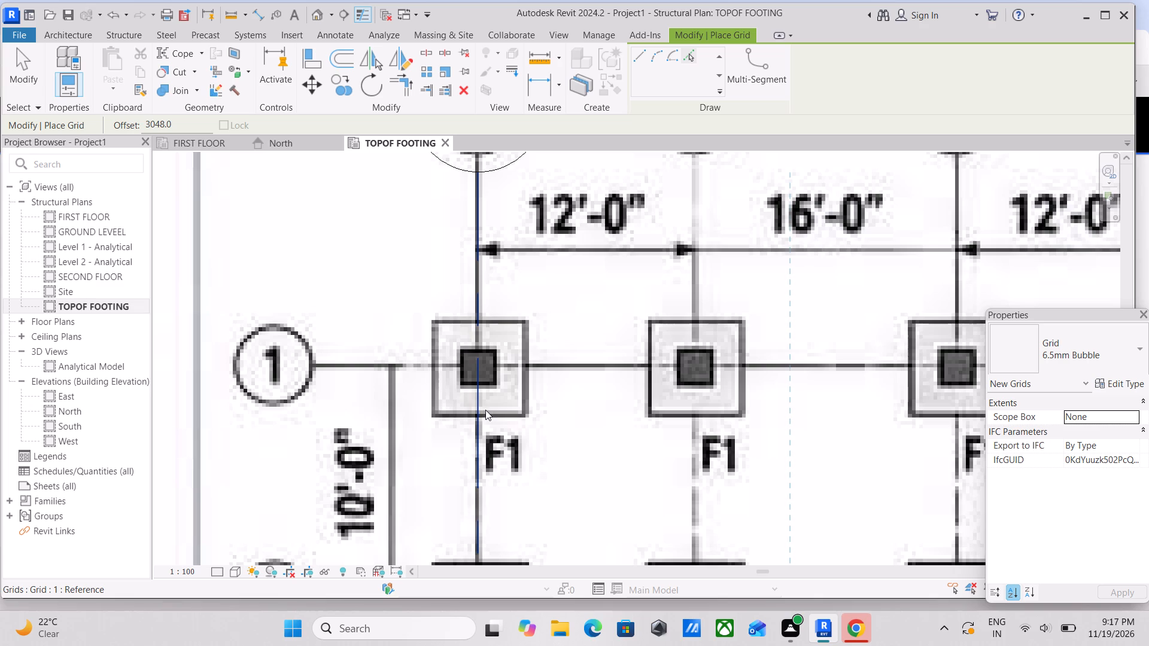
left_click(479, 409)
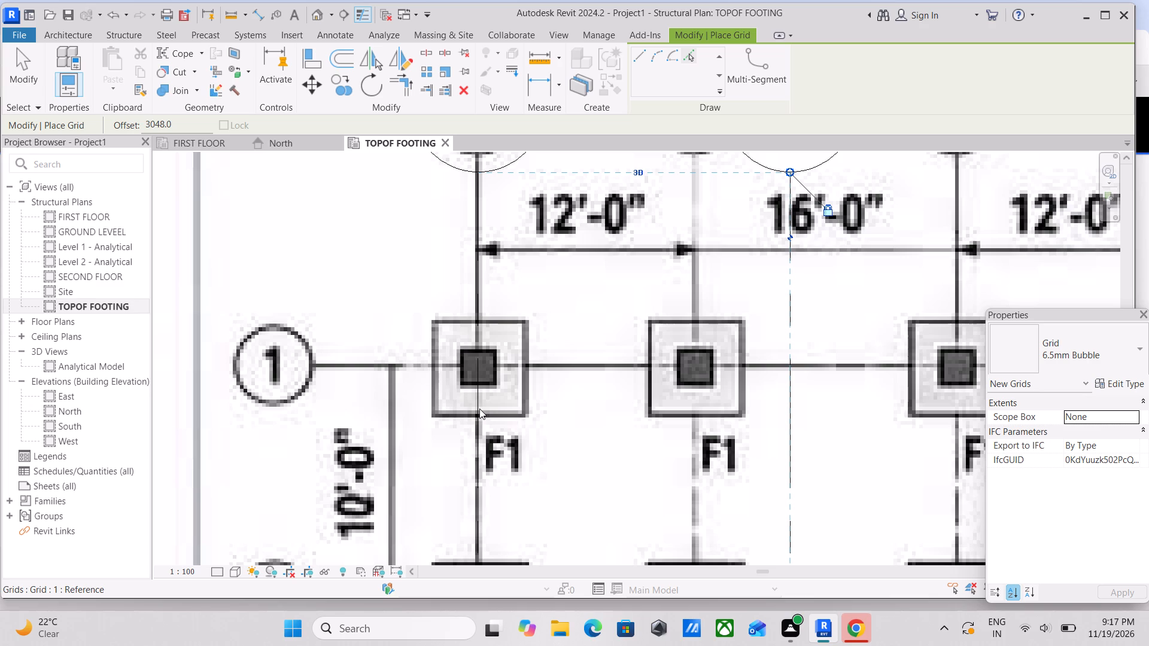
key("Escape")
Examine the two placed grid lines against the foundation layout's axes and the overall reference image with its 40'-0" × 50'-0" plot size.
scroll(585, 398, "down", 2)
middle_click_drag(536, 403, 294, 452)
scroll(567, 379, "down", 2)
middle_click_drag(567, 379, 504, 376)
scroll(508, 442, "down", 2)
middle_click_drag(508, 441, 410, 469)
scroll(545, 430, "down", 6)
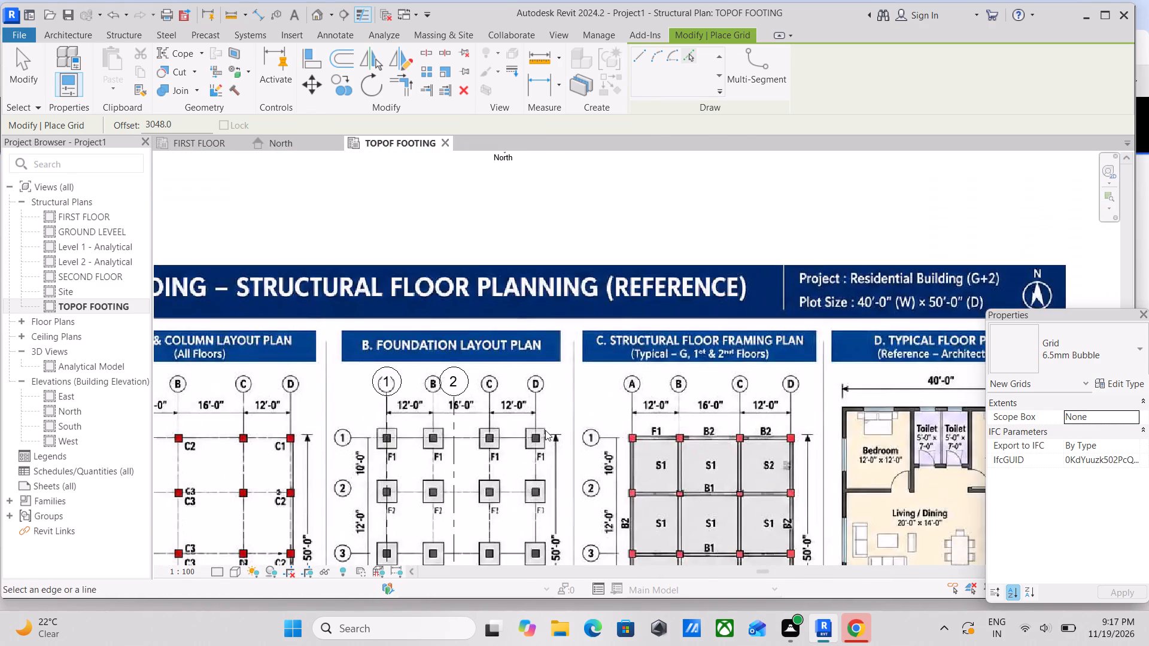
scroll(545, 430, "down", 2)
middle_click_drag(542, 382, 481, 400)
left_click(780, 337)
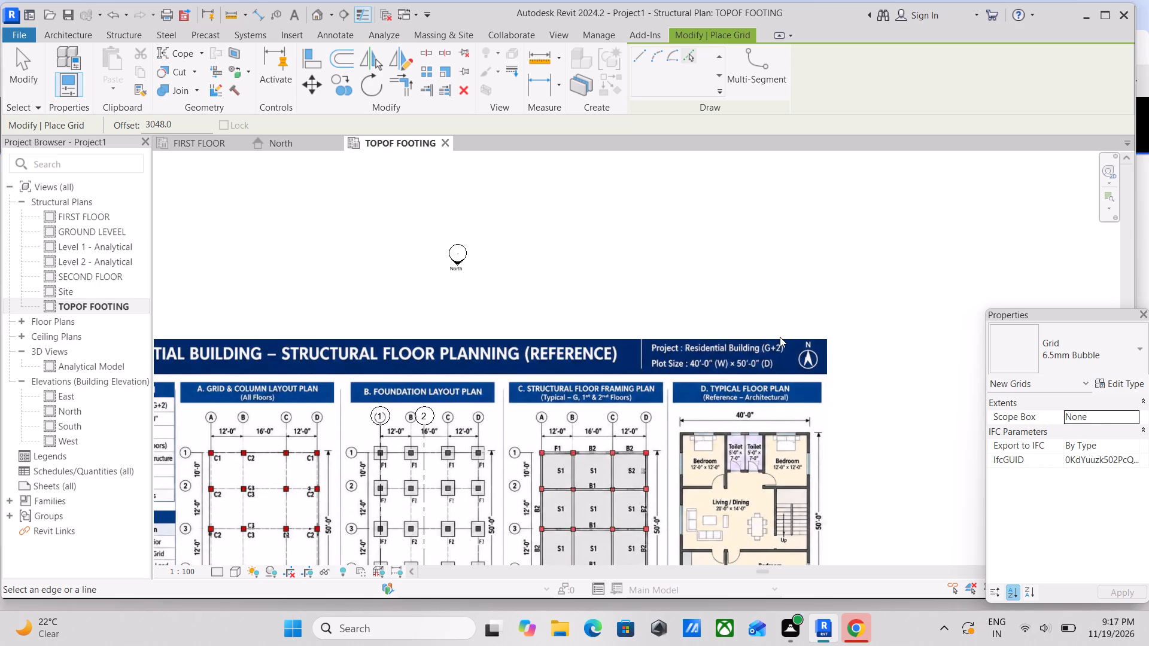
middle_click_drag(841, 344, 854, 336)
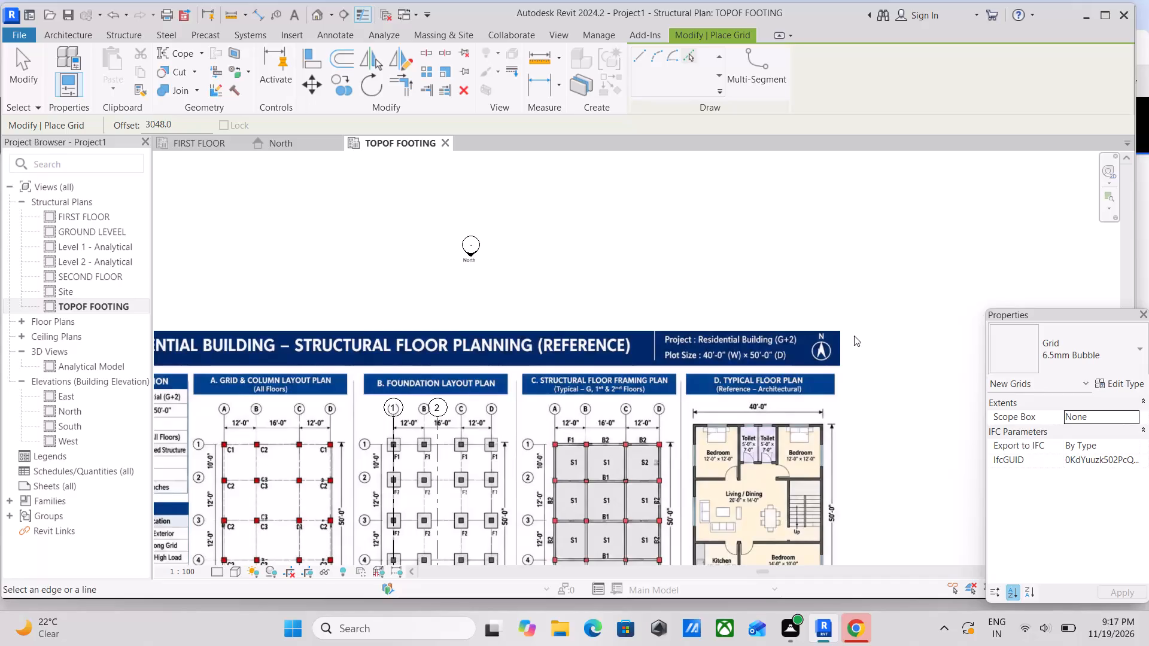
middle_click_drag(834, 336, 871, 309)
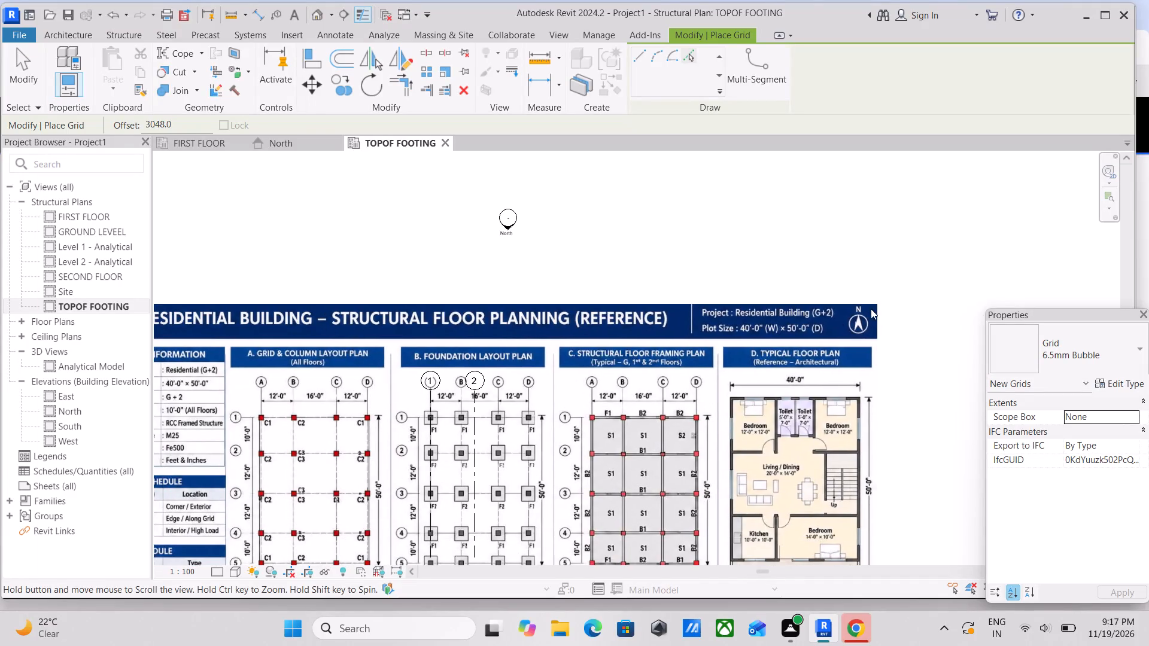
left_click(791, 327)
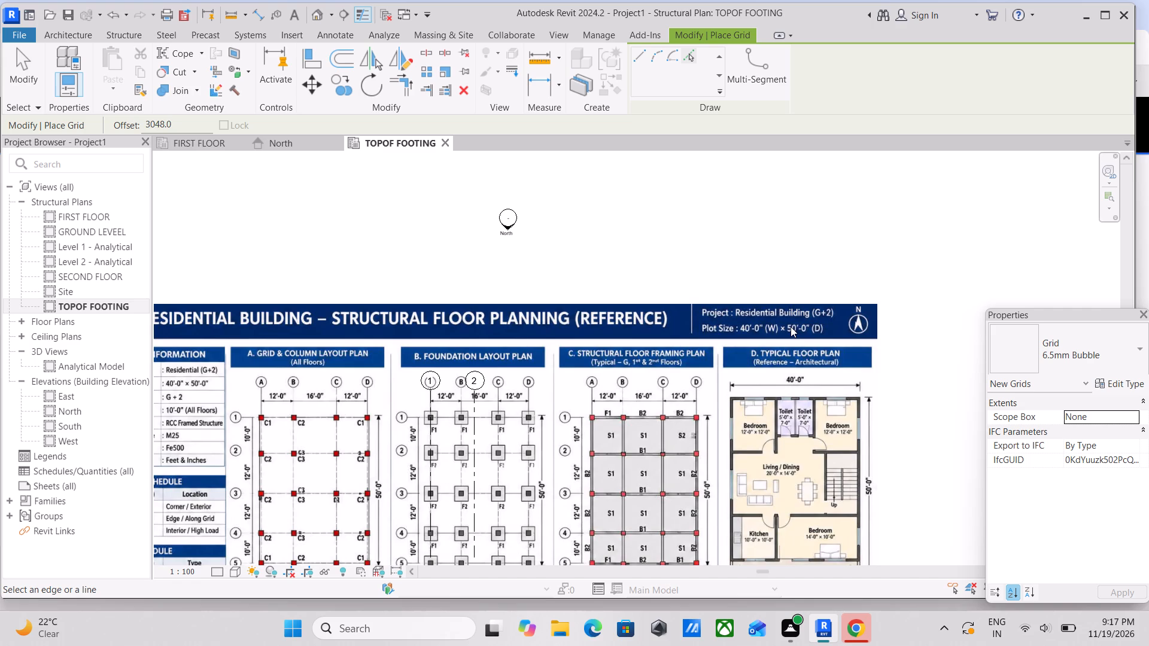
scroll(855, 313, "down", 2)
middle_click_drag(849, 315, 887, 265)
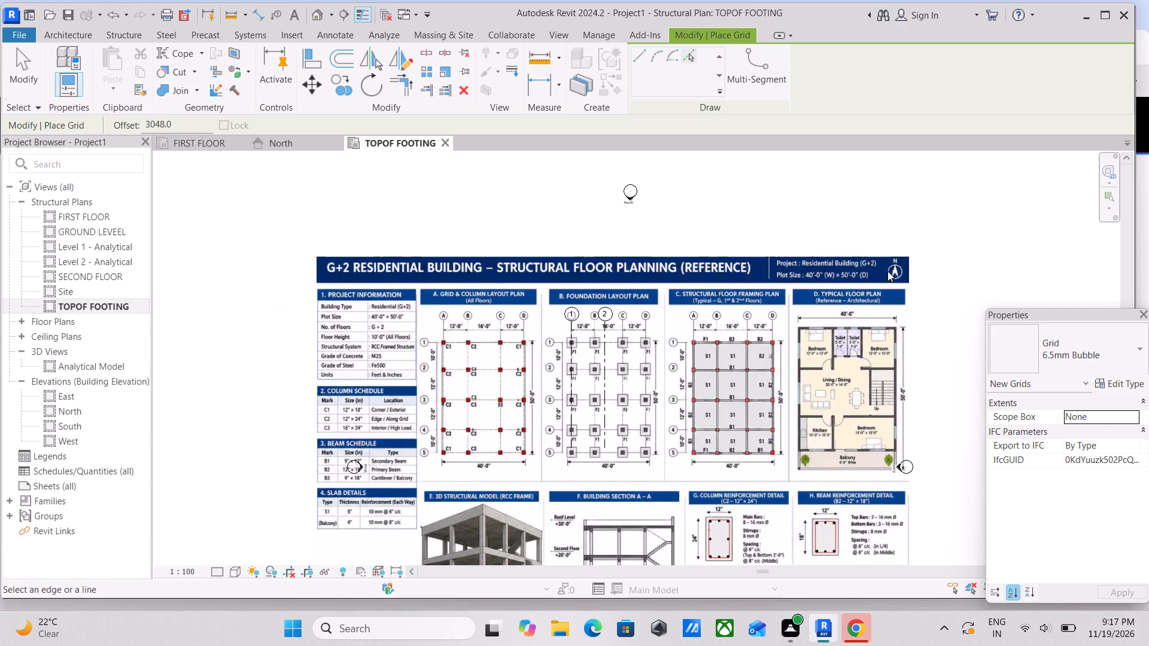
scroll(899, 276, "up", 2)
middle_click_drag(572, 389, 604, 391)
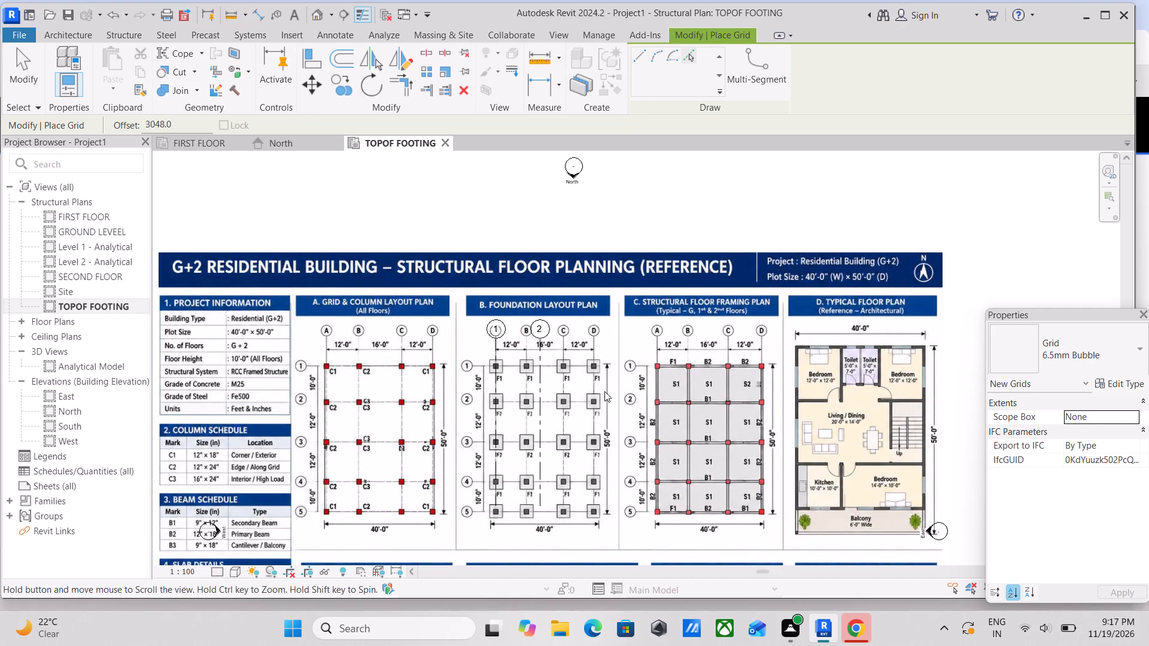
left_click(913, 353)
scroll(816, 333, "down", 2)
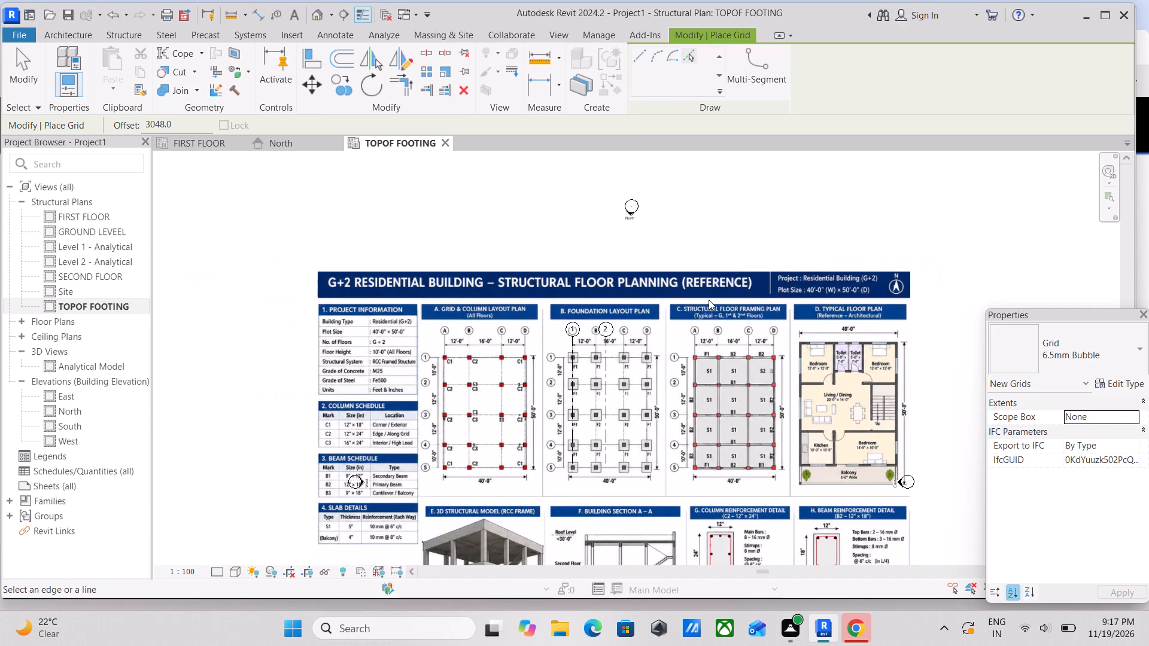
left_click(673, 284)
scroll(750, 353, "down", 2)
middle_click_drag(747, 349, 746, 287)
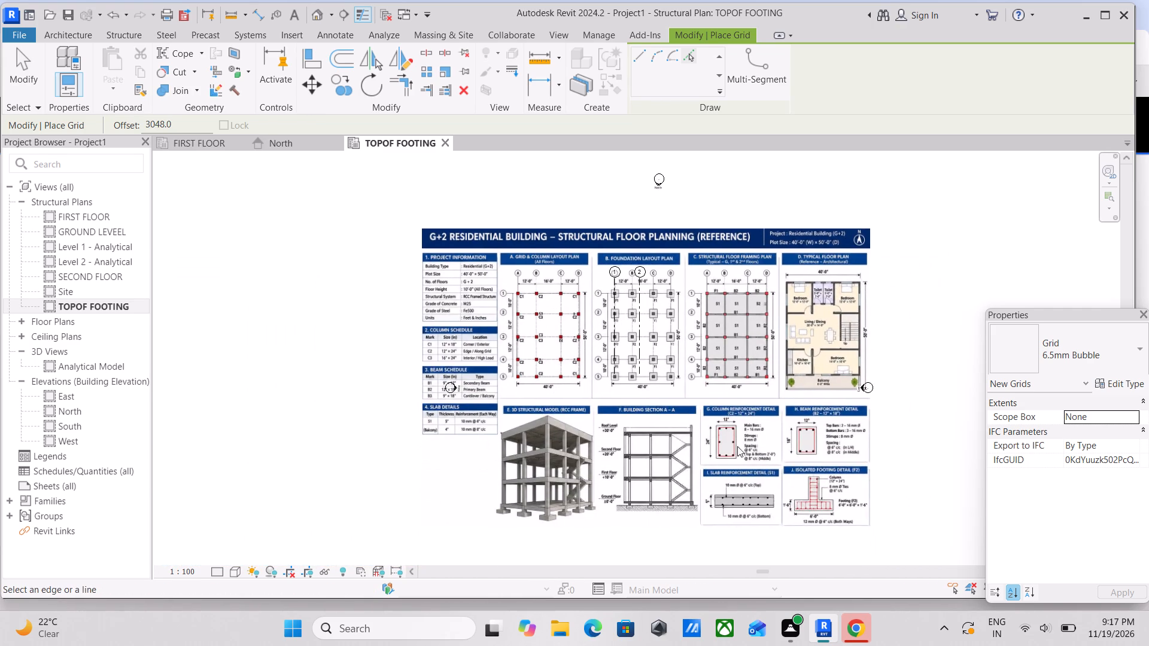
scroll(738, 452, "up", 1)
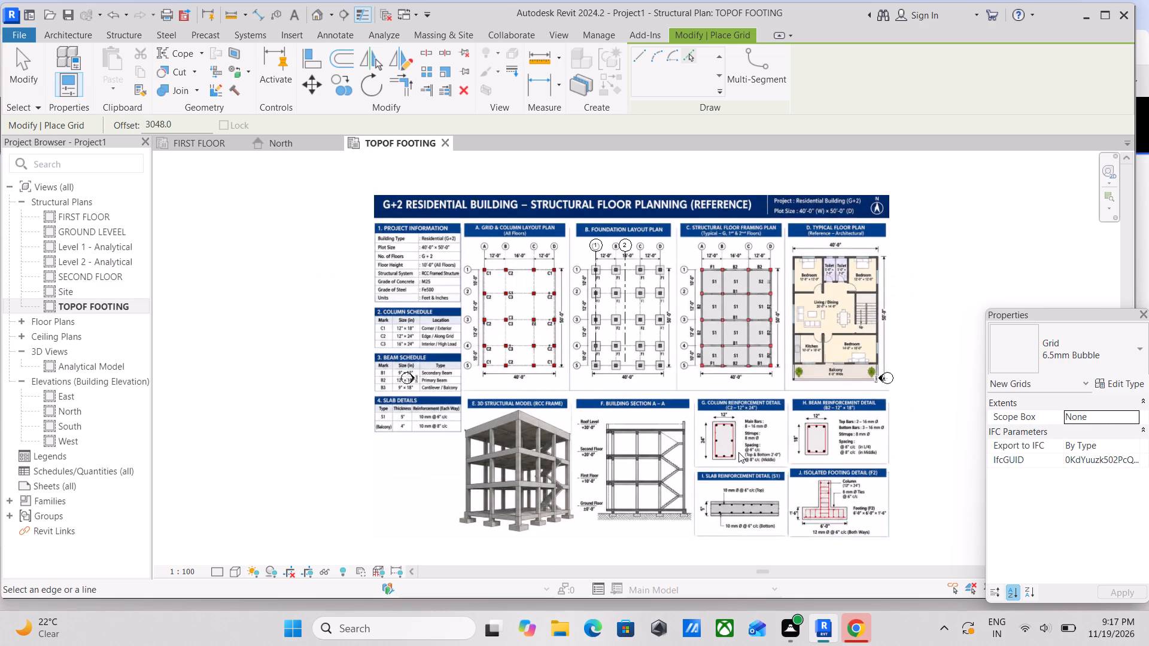
key("Escape")
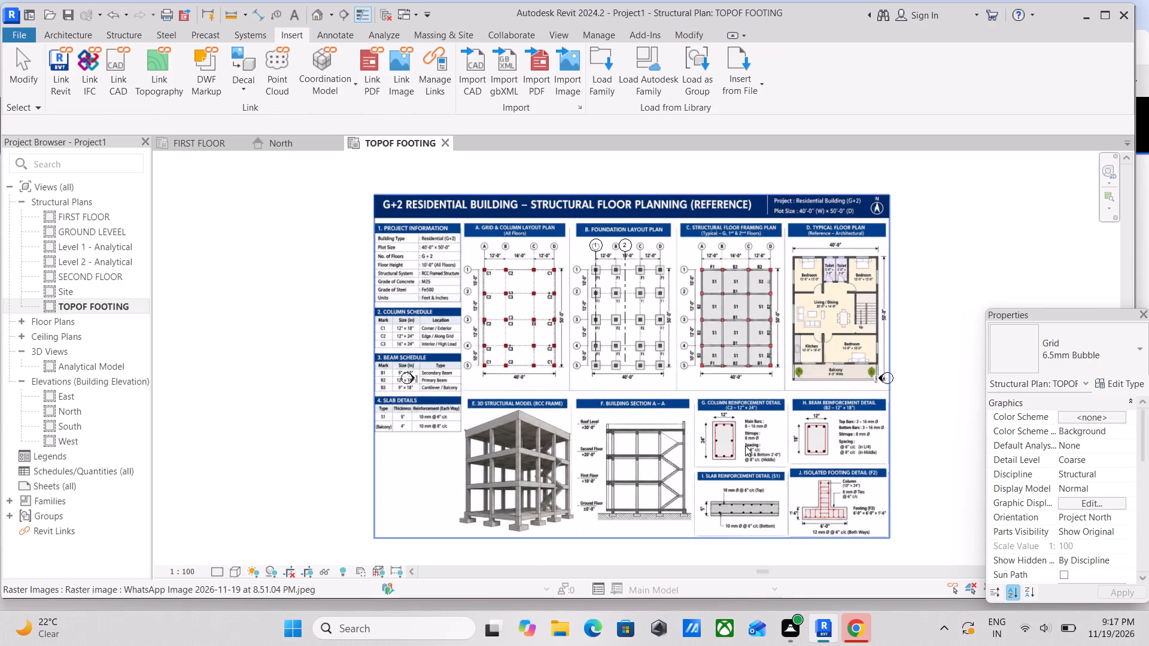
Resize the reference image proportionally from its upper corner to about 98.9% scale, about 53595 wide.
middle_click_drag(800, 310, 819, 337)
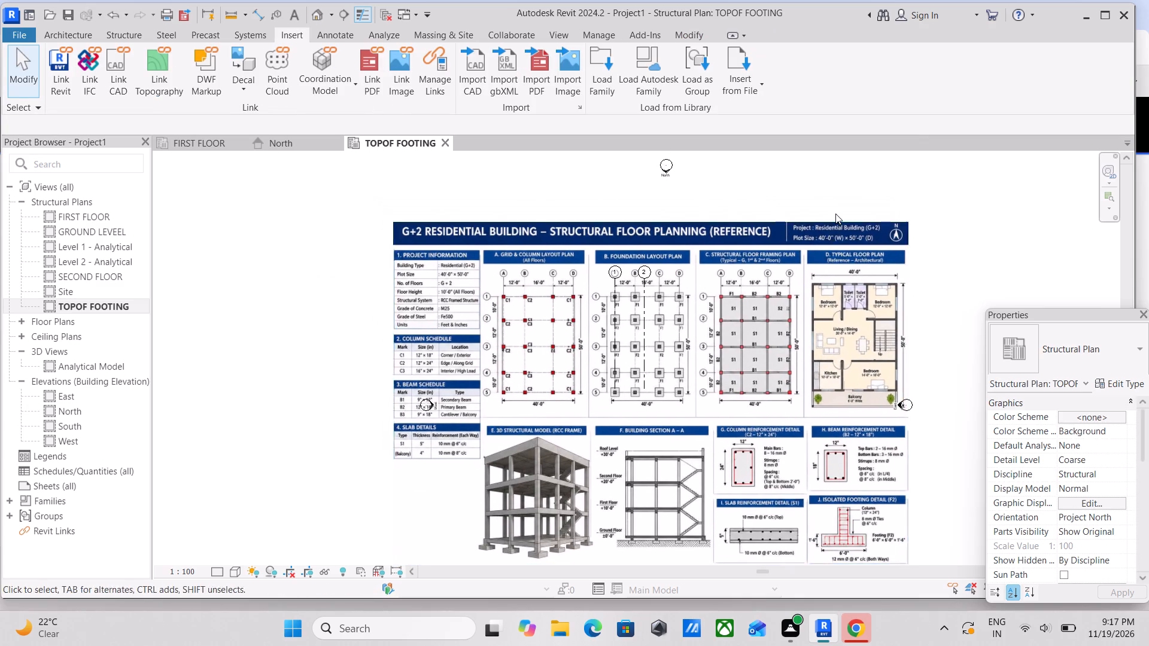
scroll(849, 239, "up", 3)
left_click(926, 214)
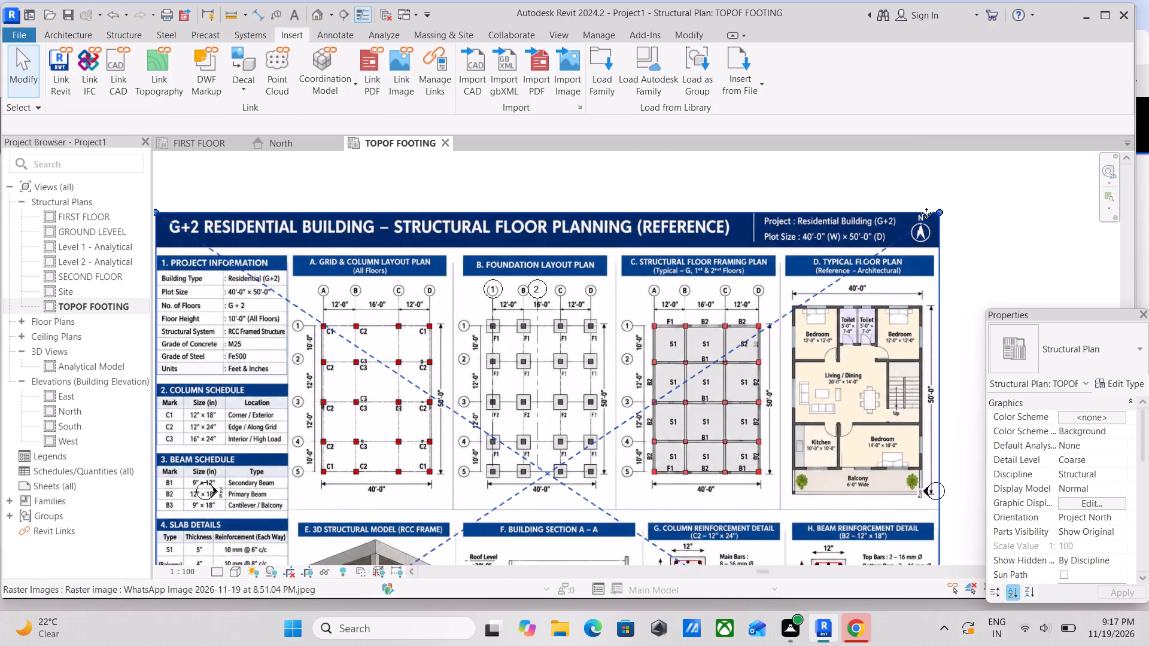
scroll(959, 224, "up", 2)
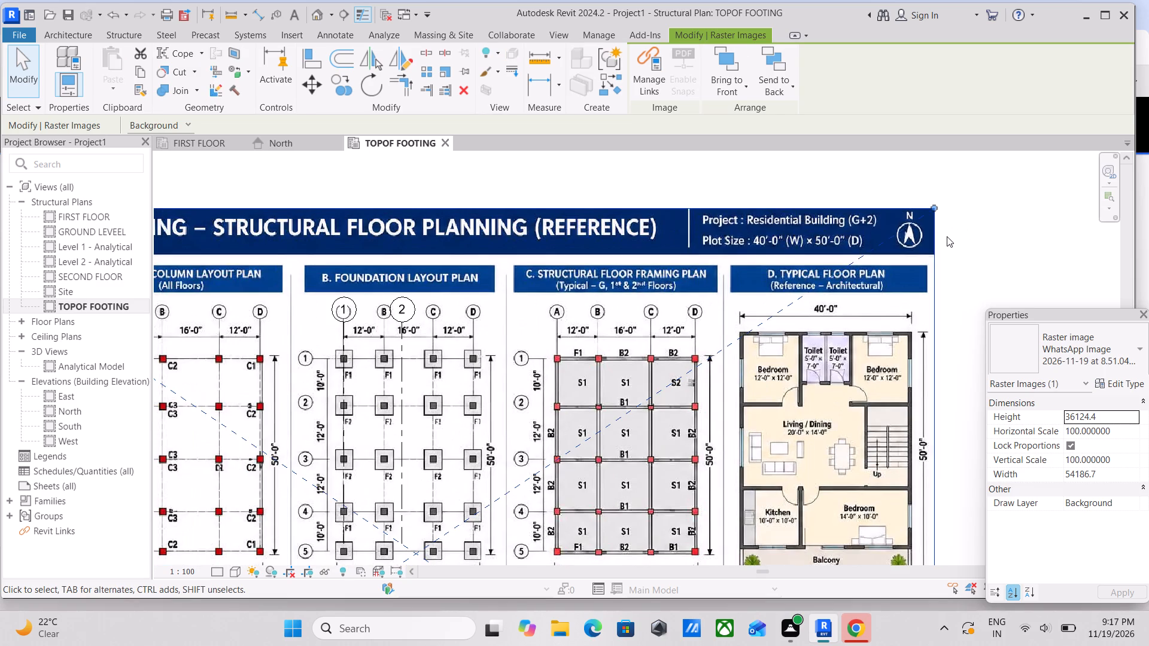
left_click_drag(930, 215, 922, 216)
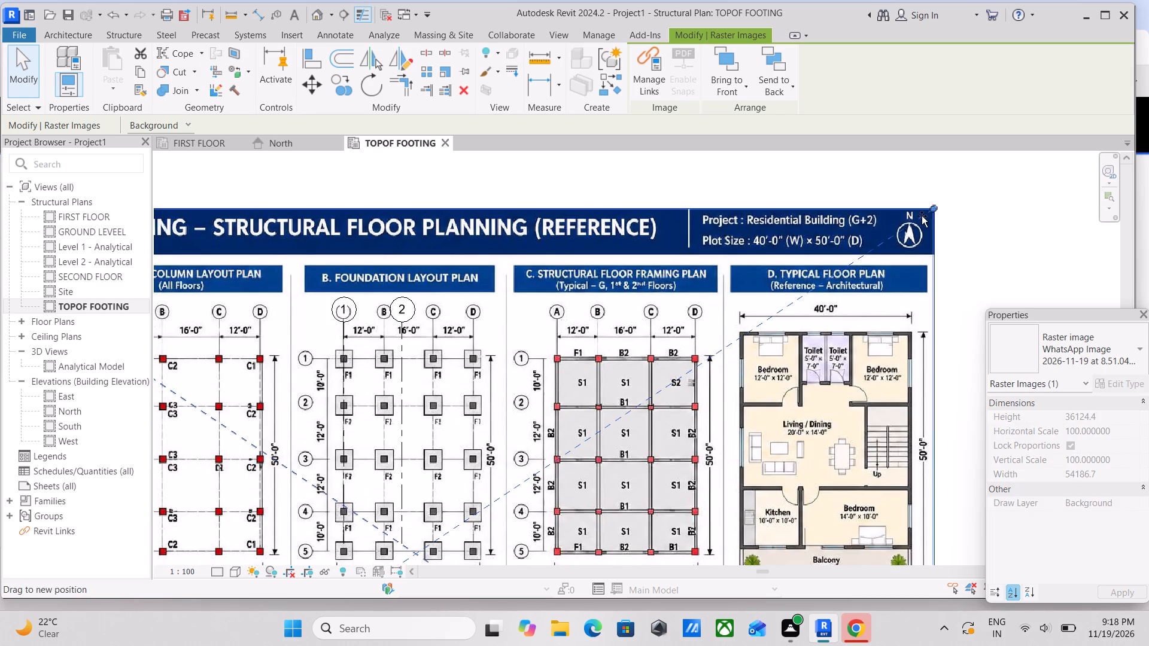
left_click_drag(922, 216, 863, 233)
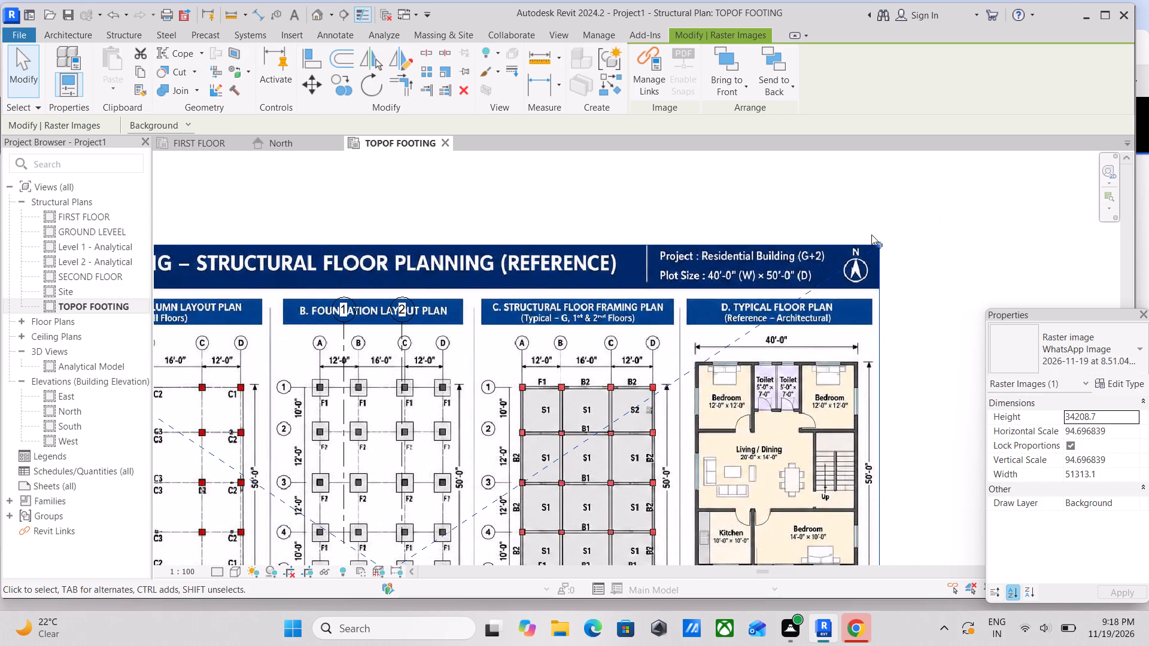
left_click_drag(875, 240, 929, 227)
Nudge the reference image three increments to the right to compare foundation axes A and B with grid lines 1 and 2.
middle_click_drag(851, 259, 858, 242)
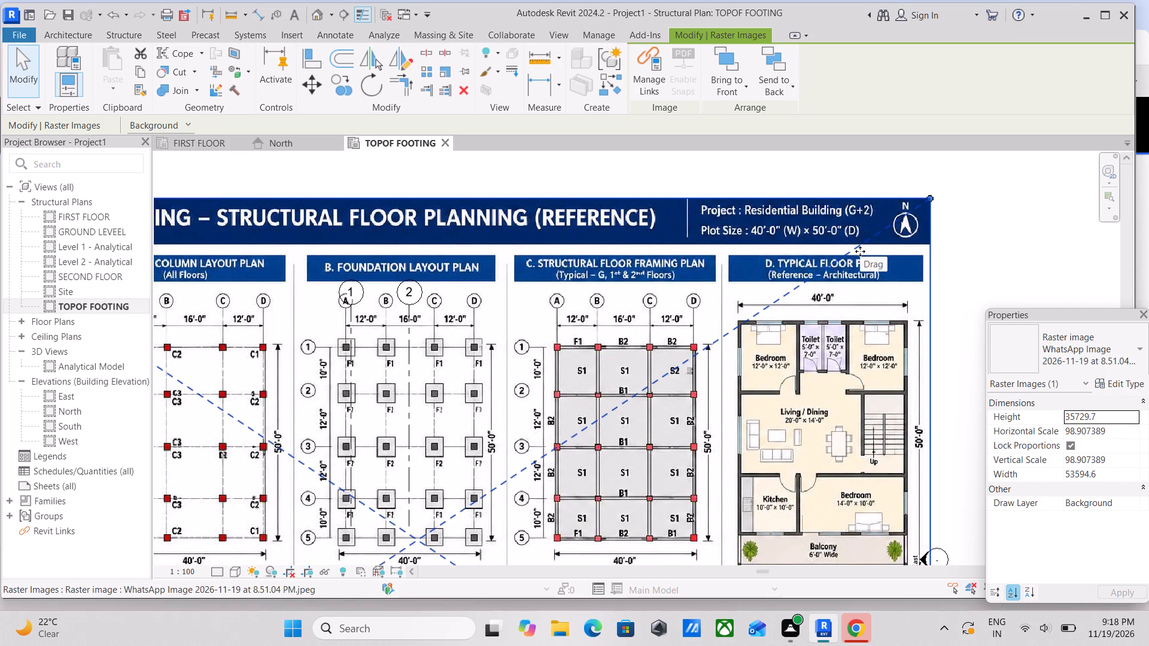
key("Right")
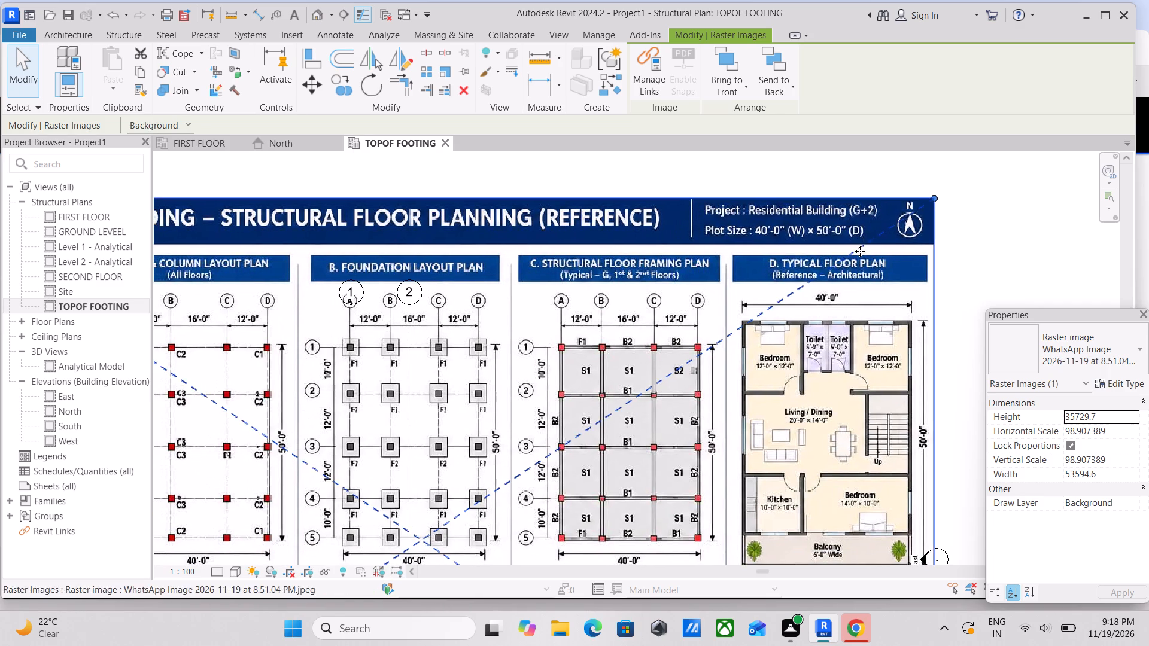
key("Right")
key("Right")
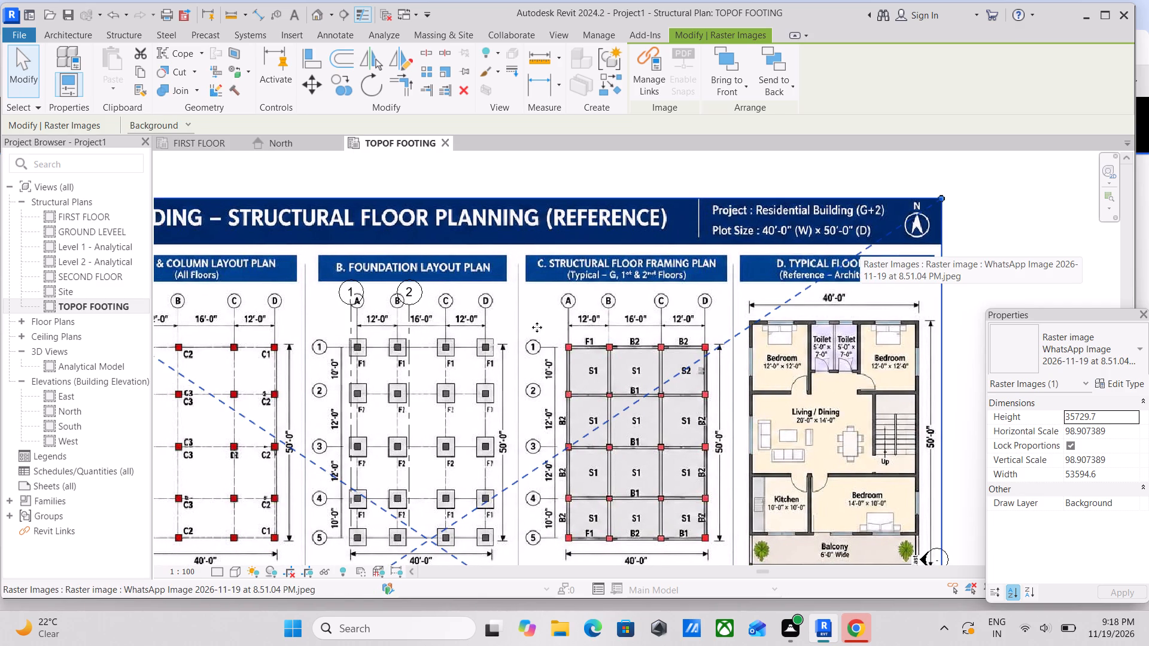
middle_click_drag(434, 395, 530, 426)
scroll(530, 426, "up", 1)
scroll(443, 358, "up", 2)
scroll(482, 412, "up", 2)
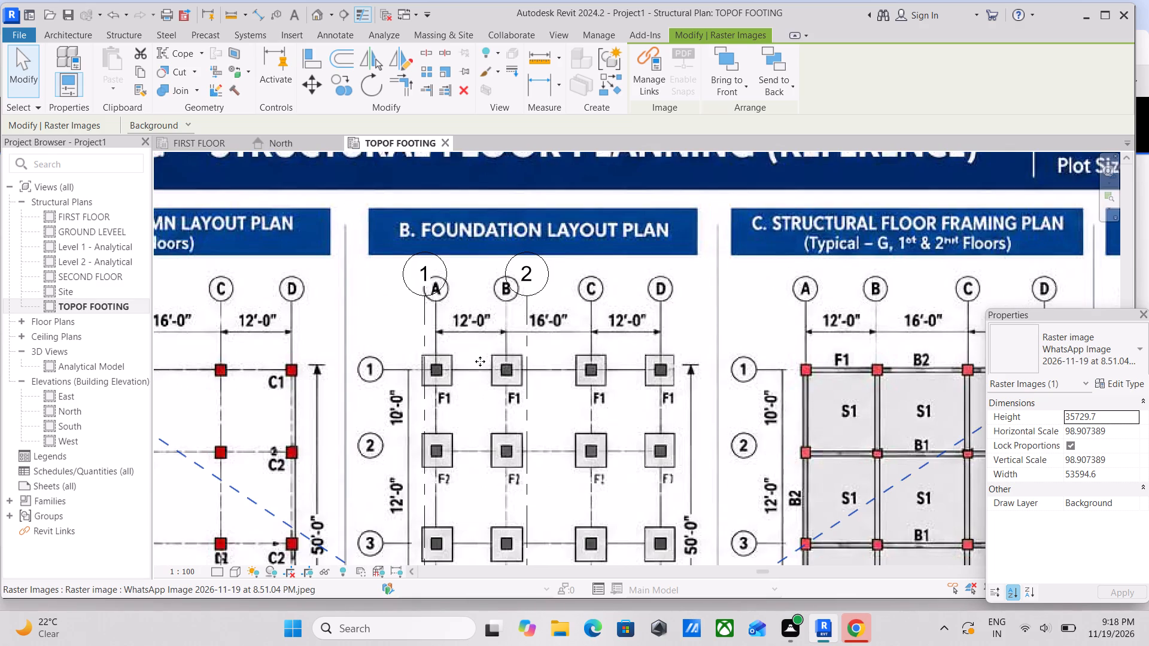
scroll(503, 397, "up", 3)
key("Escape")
Enlarge the reference image proportionally from its lower corner to about 101.7% scale, about 55132 wide.
scroll(506, 346, "down", 1)
middle_click_drag(501, 345, 479, 316)
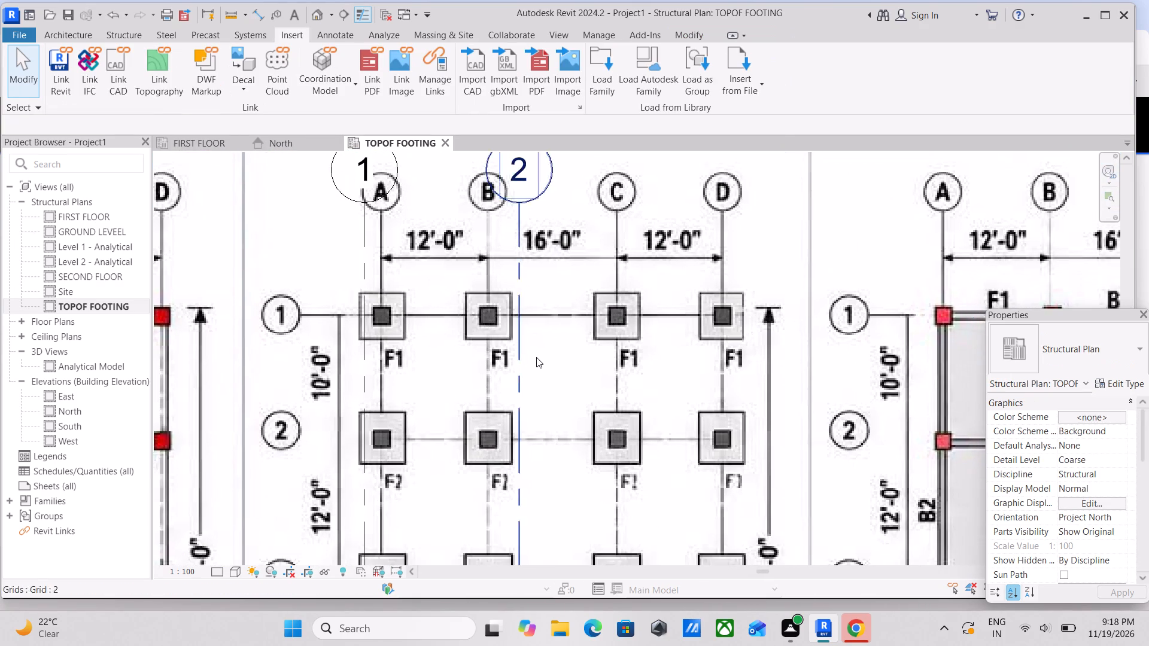
scroll(536, 357, "down", 5)
middle_click_drag(552, 363, 446, 297)
scroll(451, 301, "down", 3)
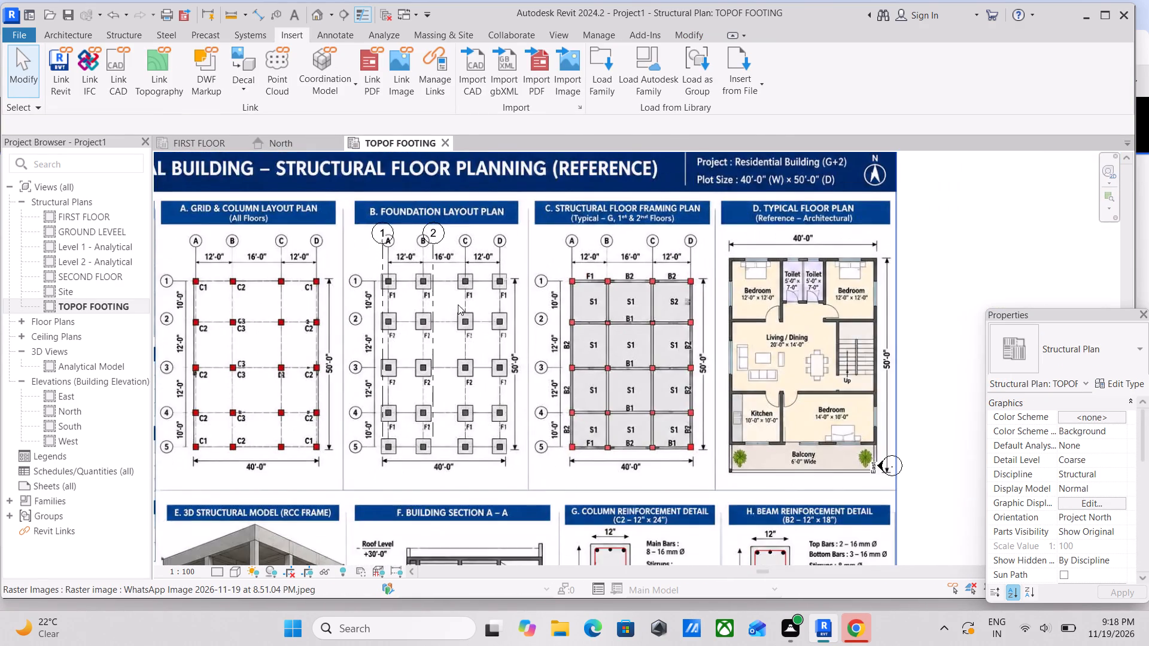
scroll(461, 306, "down", 2)
middle_click_drag(461, 306, 402, 264)
middle_click_drag(590, 301, 472, 232)
middle_click_drag(557, 354, 568, 330)
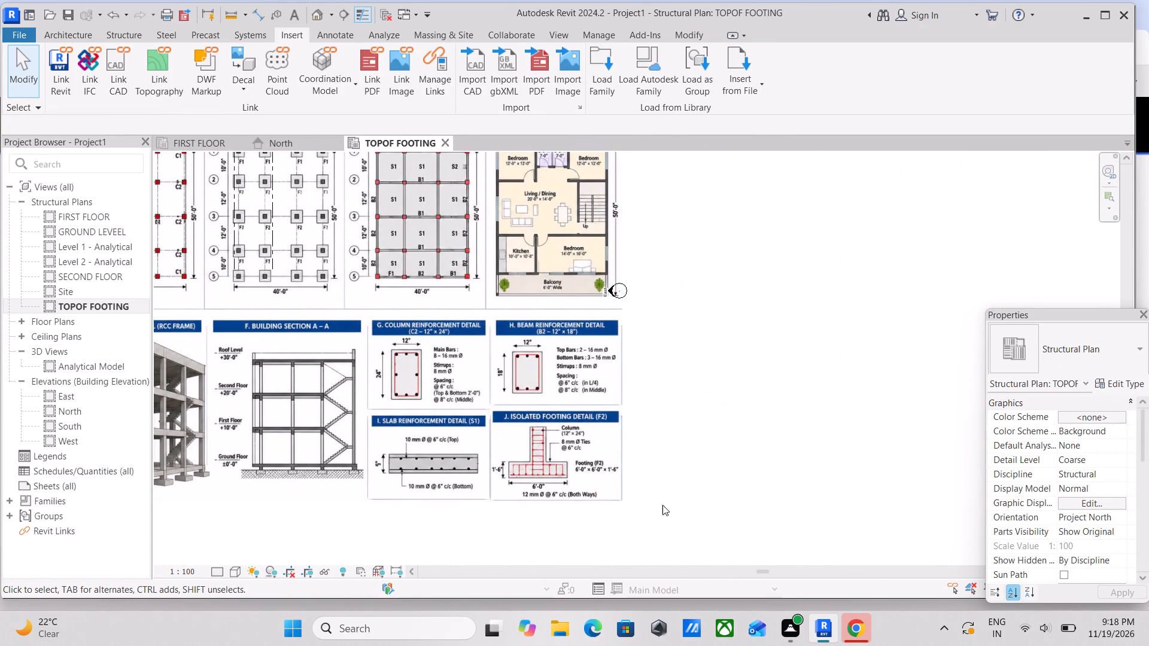
left_click(610, 509)
left_click_drag(621, 501, 639, 508)
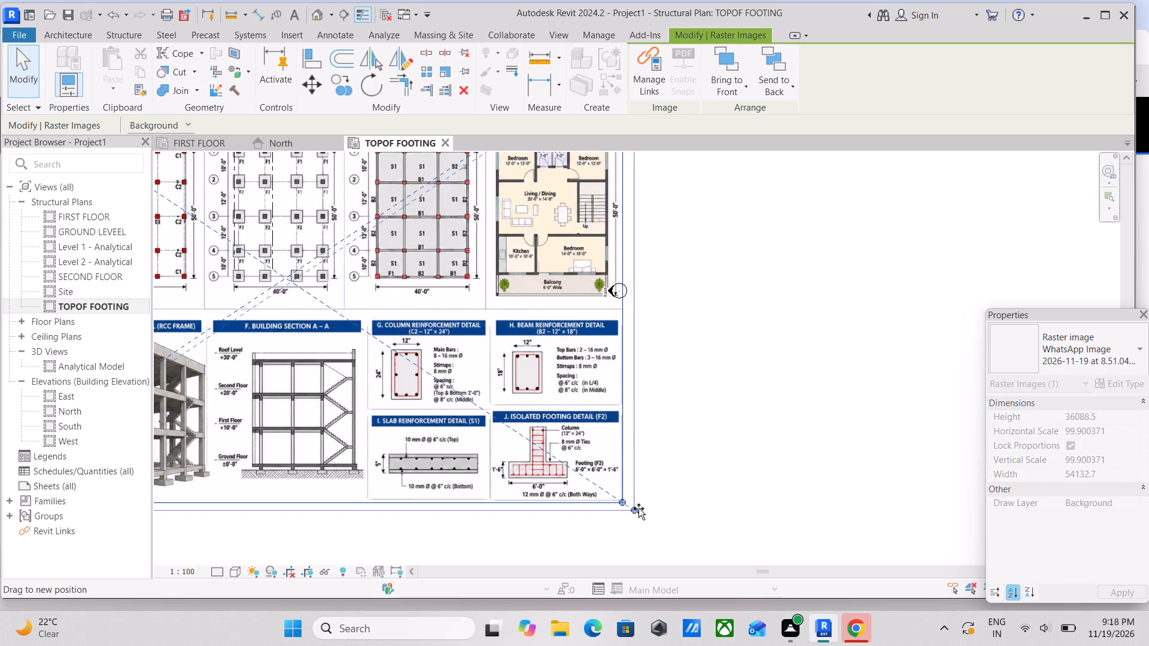
left_click_drag(639, 508, 643, 511)
Nudge the reference image ten increments to the left to line up the foundation layout's axis A with grid line 1.
middle_click_drag(490, 416, 691, 549)
scroll(516, 354, "up", 2)
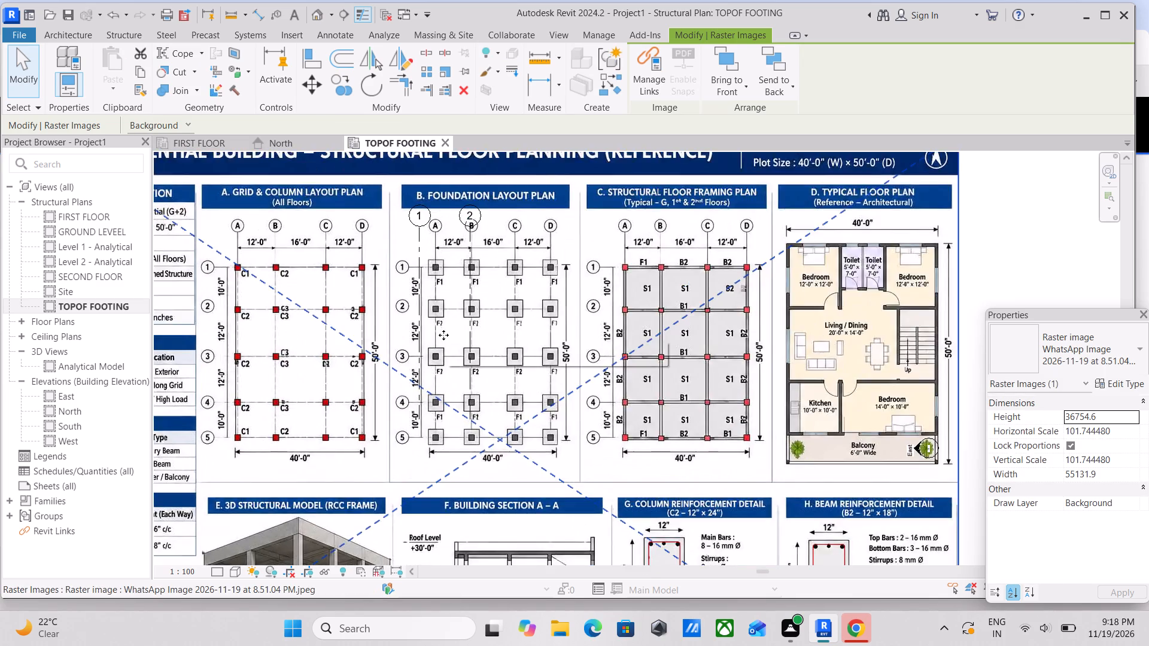
scroll(443, 335, "up", 2)
middle_click_drag(366, 329, 410, 415)
scroll(482, 340, "up", 1)
middle_click_drag(503, 333, 474, 329)
key("Left")
key("Left")
key("Left")
key("Left")
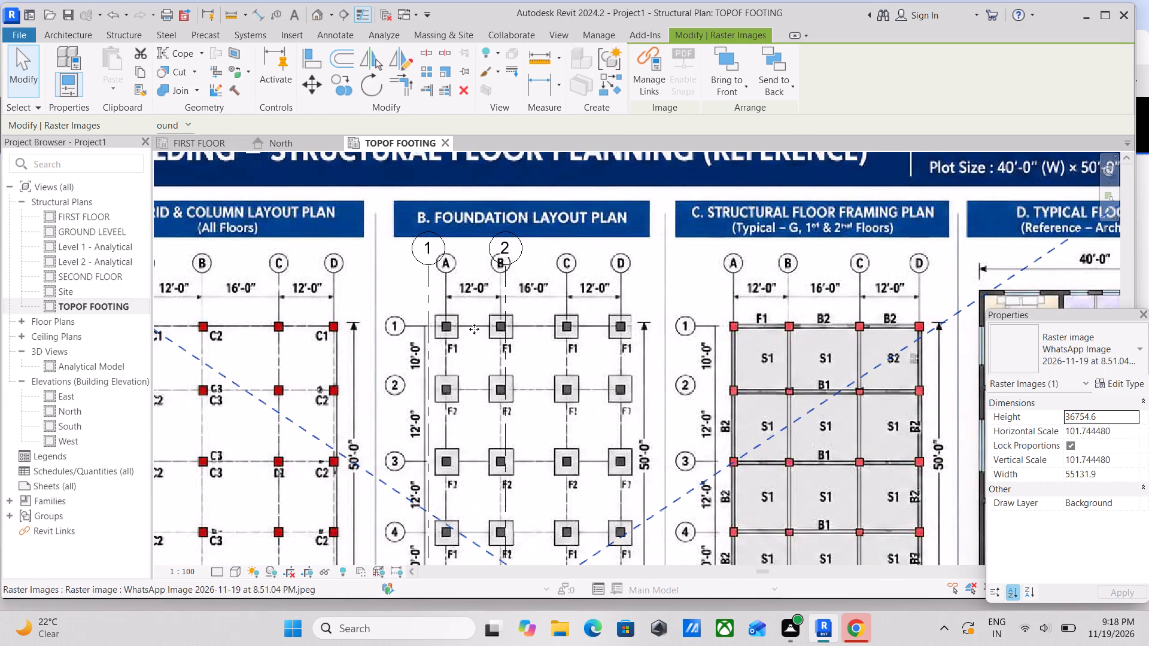
key("Left")
key("Left")
key("Left")
key("Left")
key("Left")
key("Left")
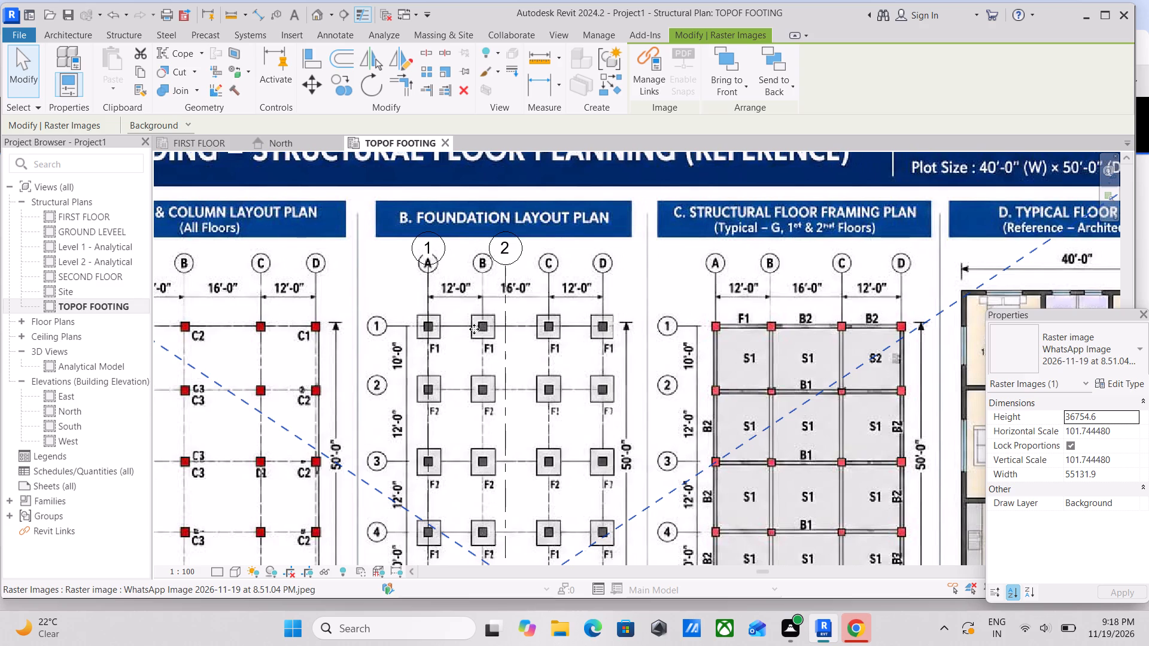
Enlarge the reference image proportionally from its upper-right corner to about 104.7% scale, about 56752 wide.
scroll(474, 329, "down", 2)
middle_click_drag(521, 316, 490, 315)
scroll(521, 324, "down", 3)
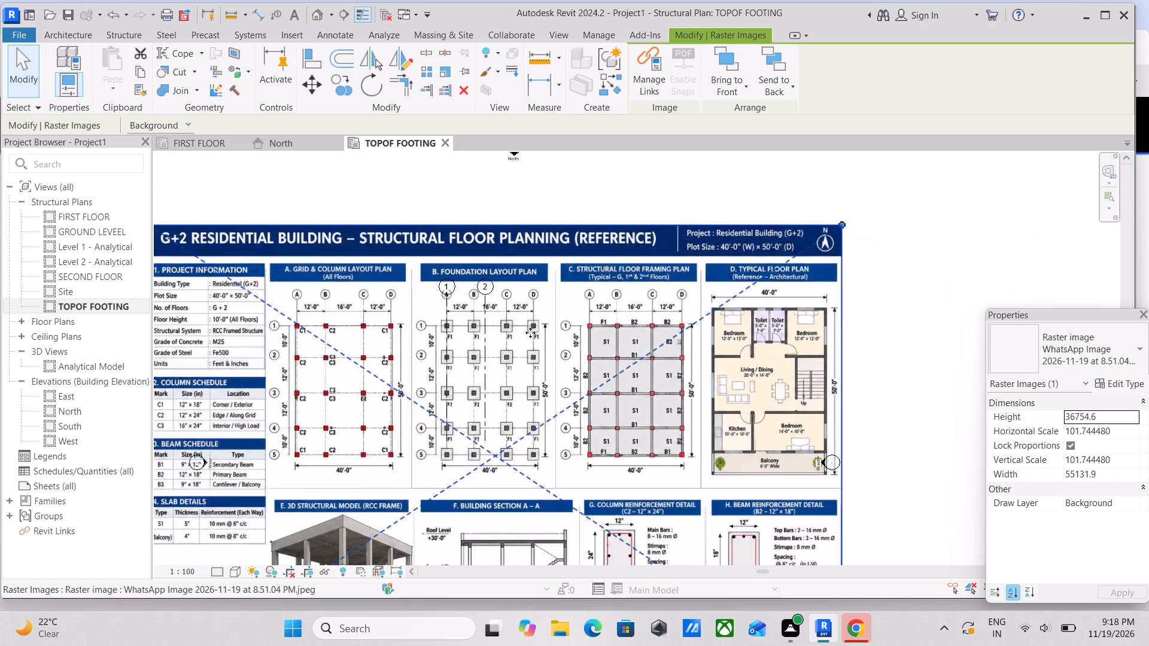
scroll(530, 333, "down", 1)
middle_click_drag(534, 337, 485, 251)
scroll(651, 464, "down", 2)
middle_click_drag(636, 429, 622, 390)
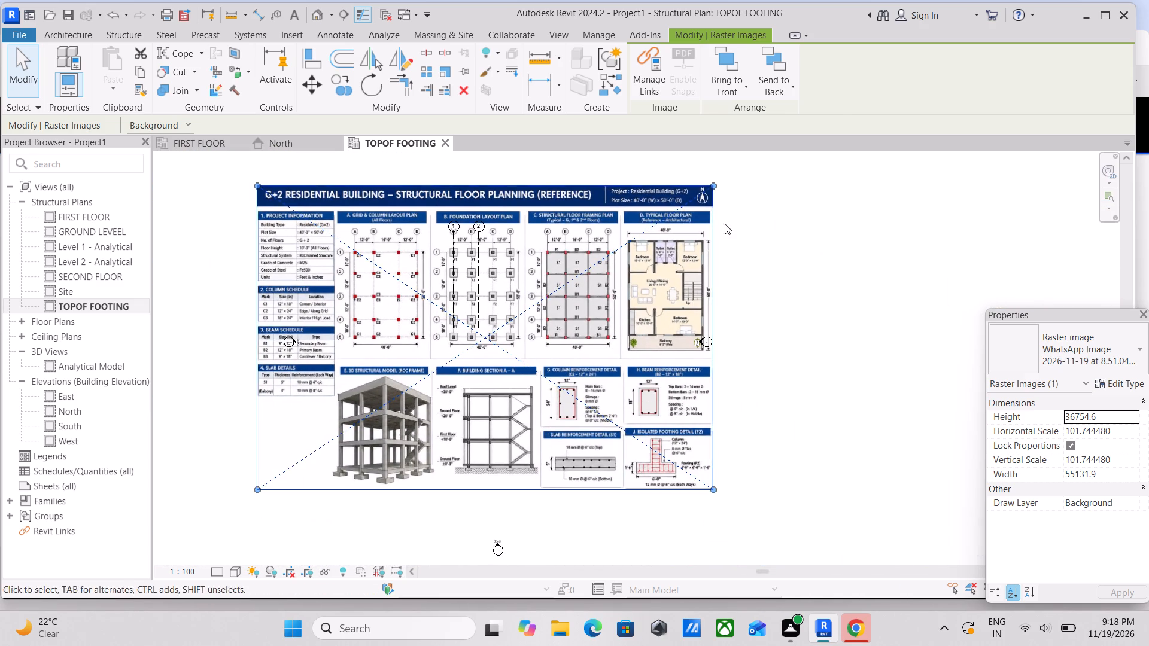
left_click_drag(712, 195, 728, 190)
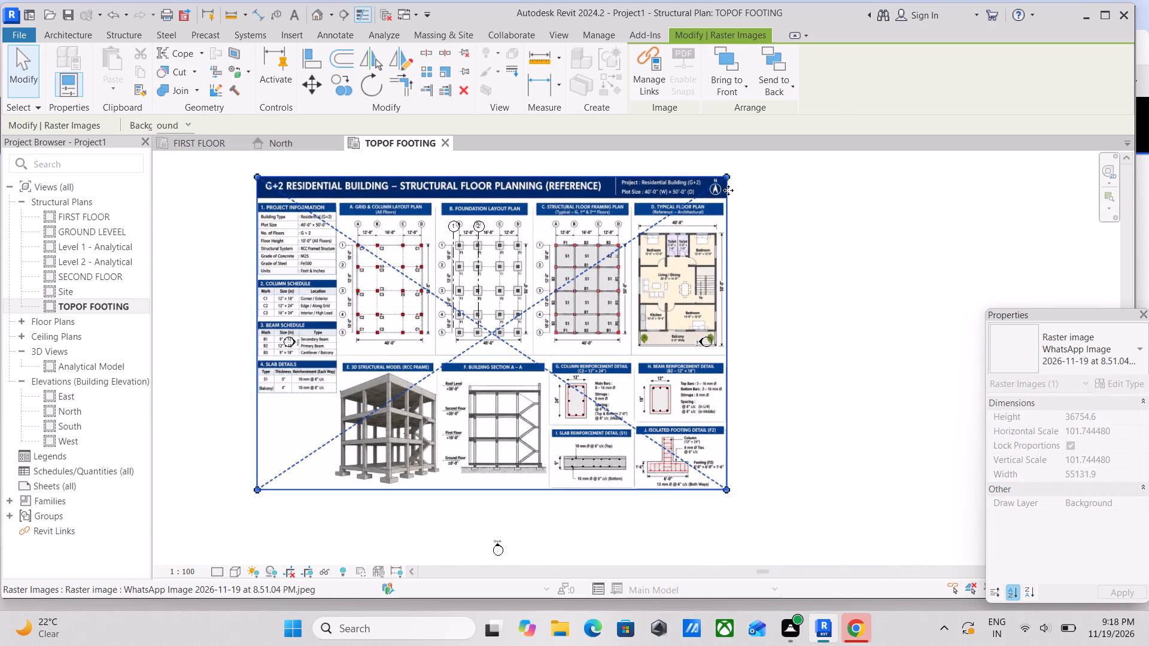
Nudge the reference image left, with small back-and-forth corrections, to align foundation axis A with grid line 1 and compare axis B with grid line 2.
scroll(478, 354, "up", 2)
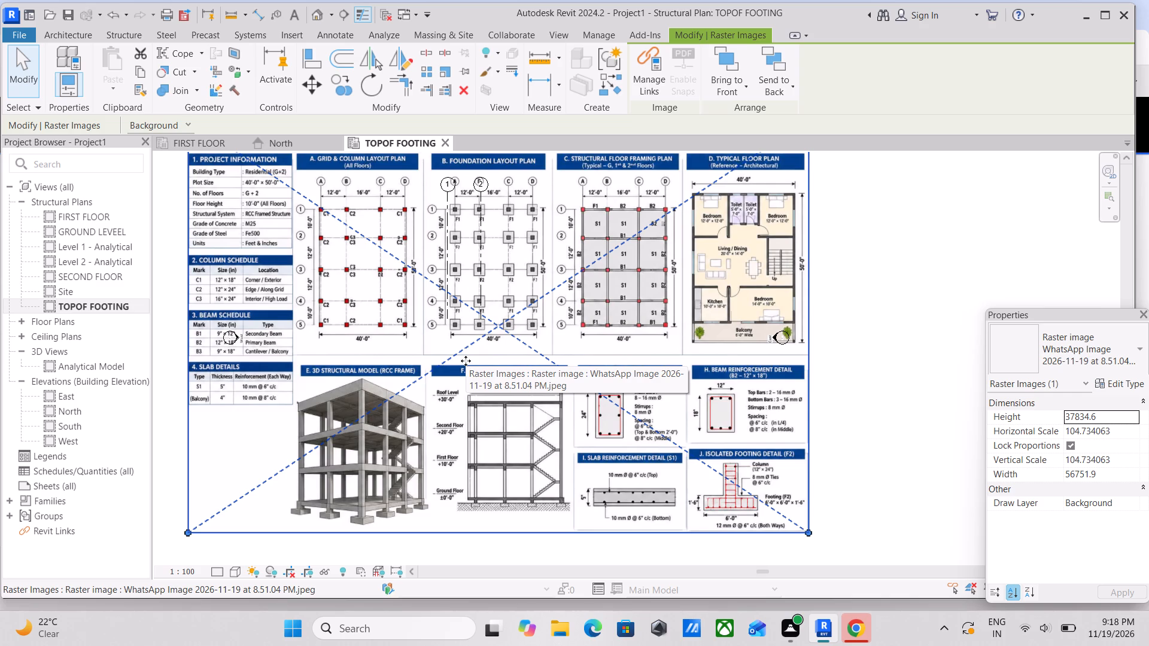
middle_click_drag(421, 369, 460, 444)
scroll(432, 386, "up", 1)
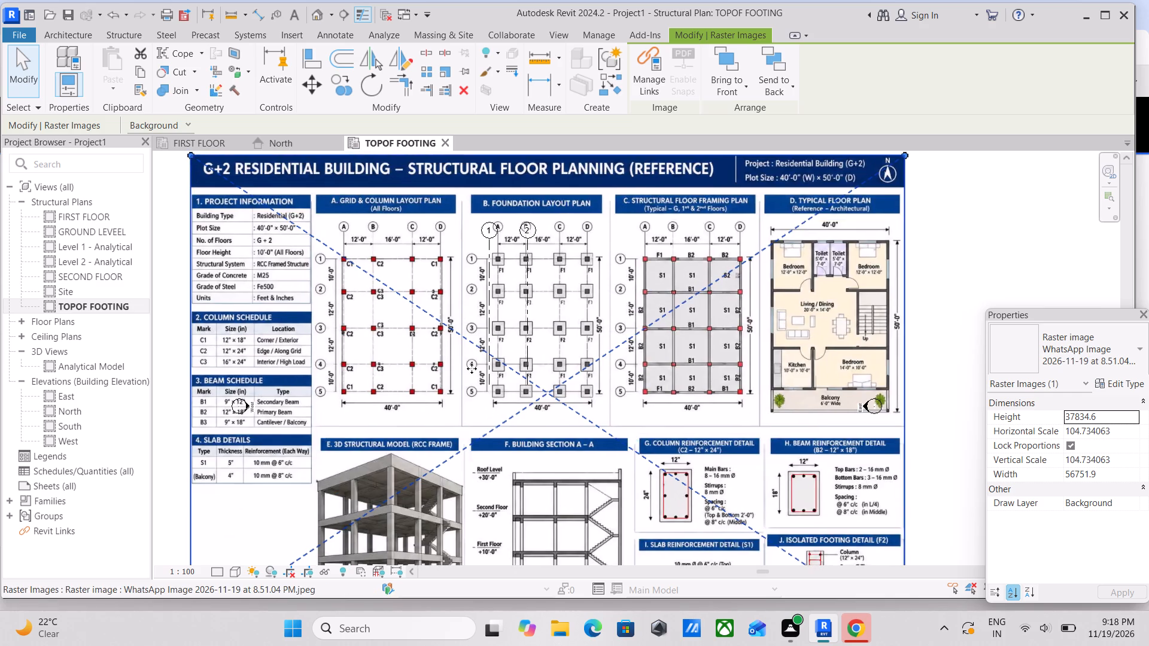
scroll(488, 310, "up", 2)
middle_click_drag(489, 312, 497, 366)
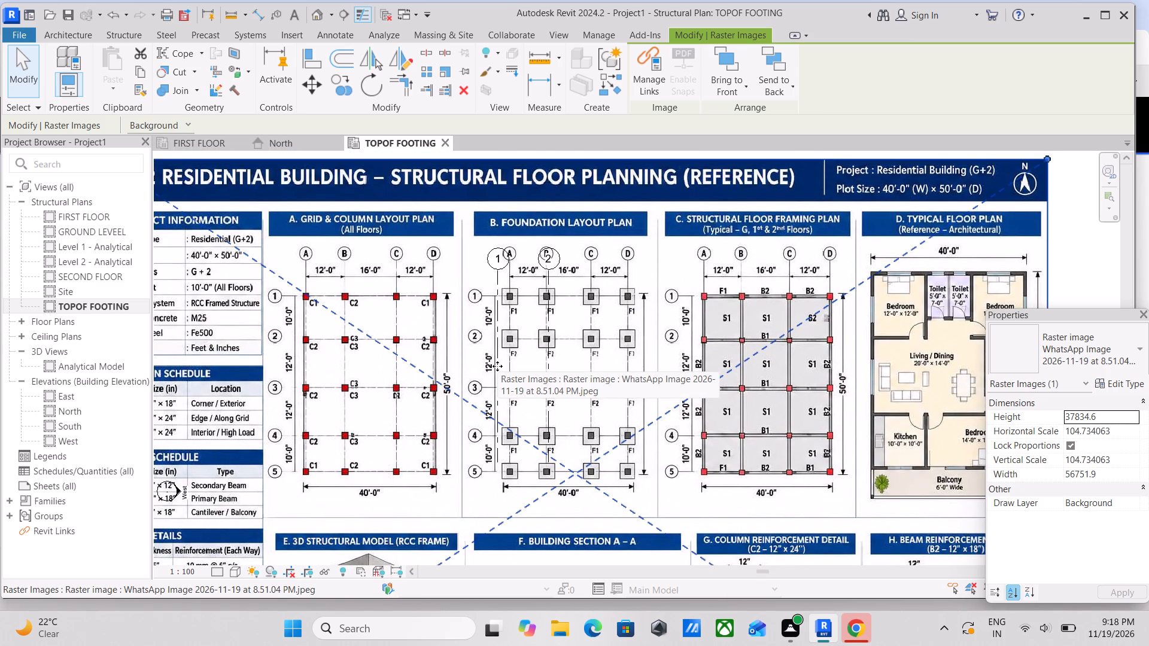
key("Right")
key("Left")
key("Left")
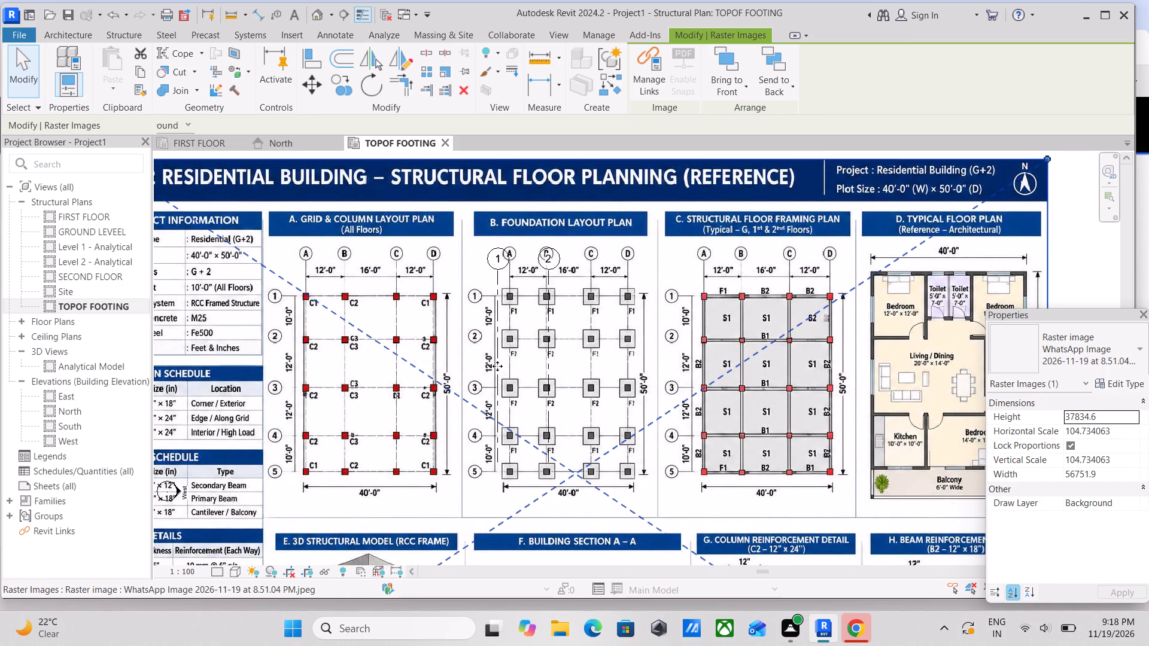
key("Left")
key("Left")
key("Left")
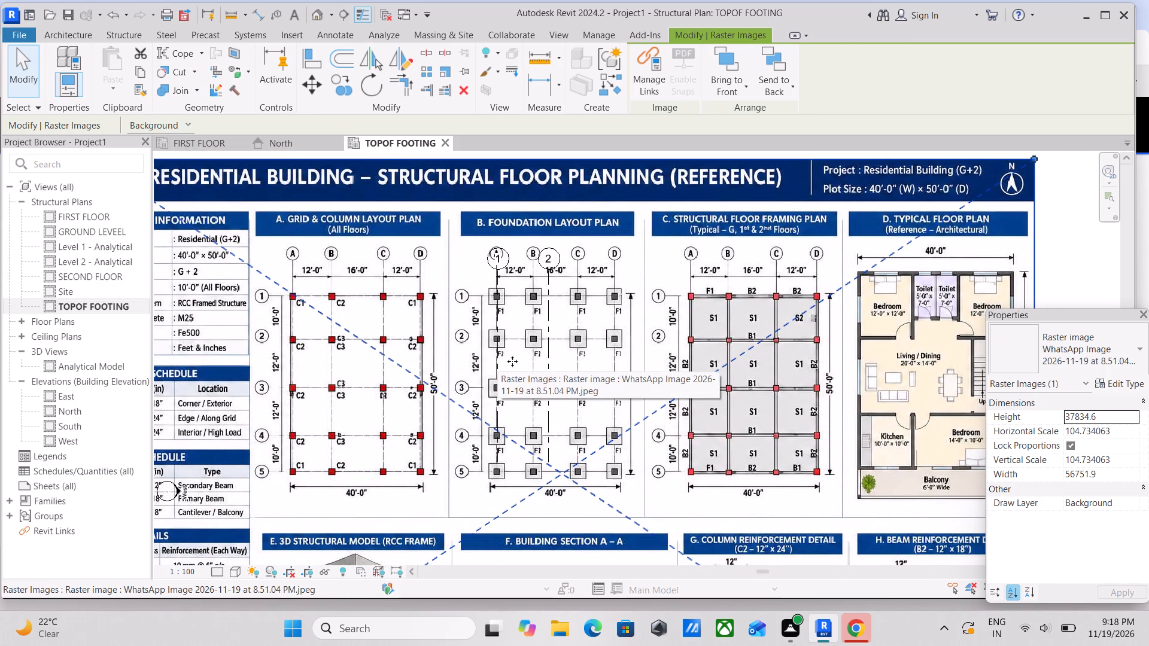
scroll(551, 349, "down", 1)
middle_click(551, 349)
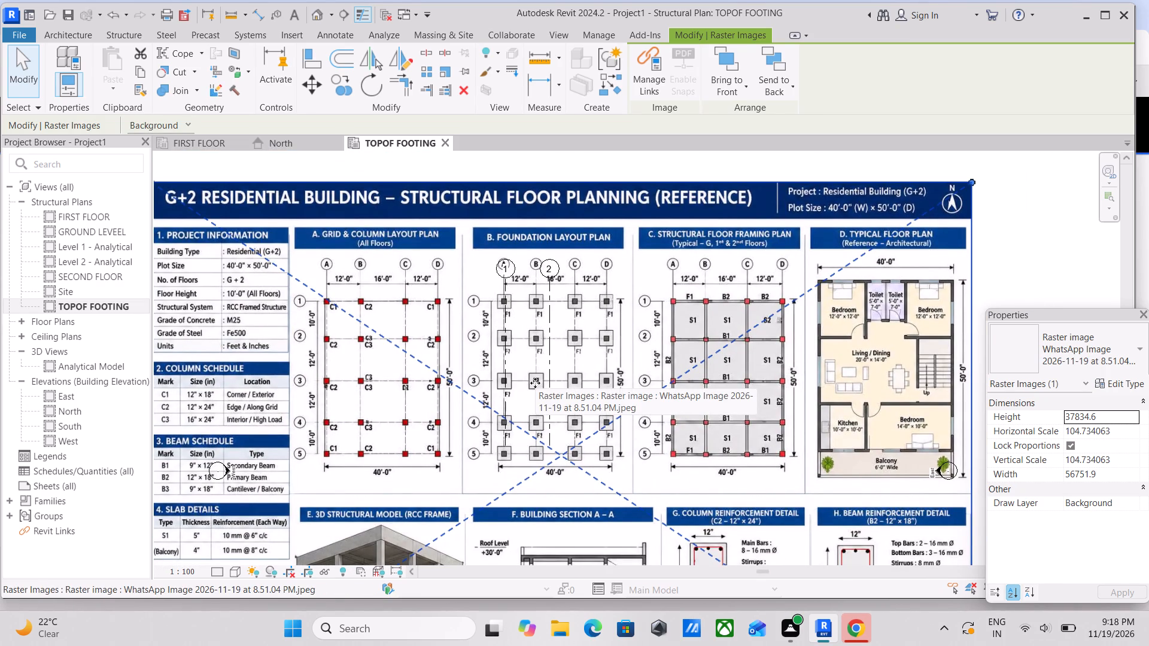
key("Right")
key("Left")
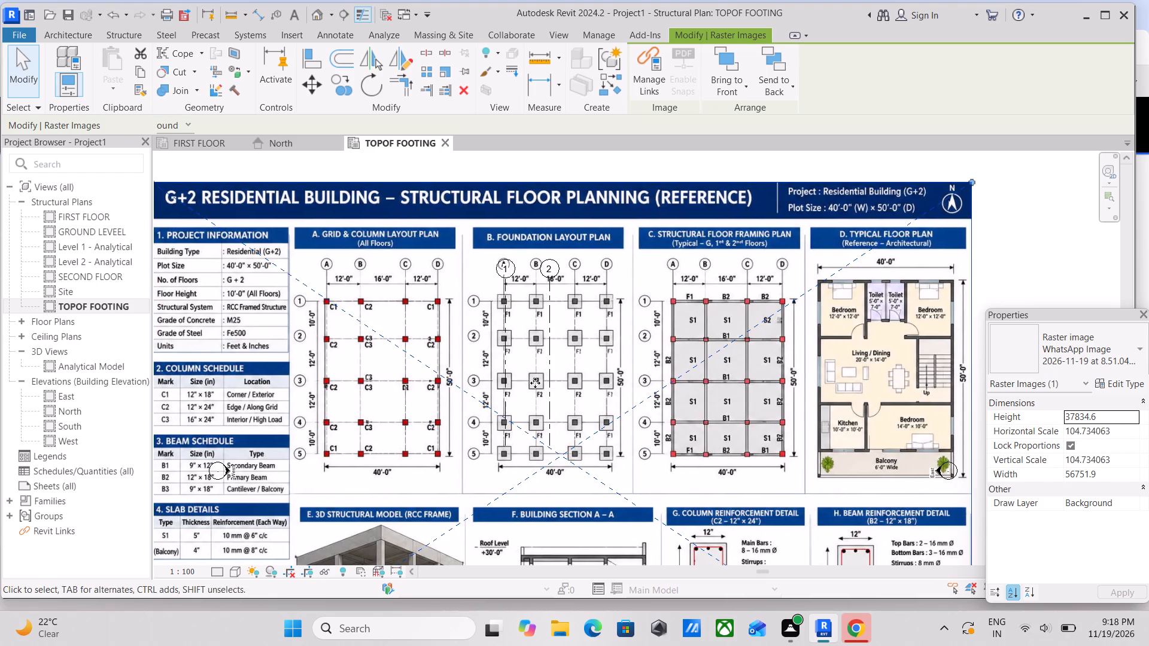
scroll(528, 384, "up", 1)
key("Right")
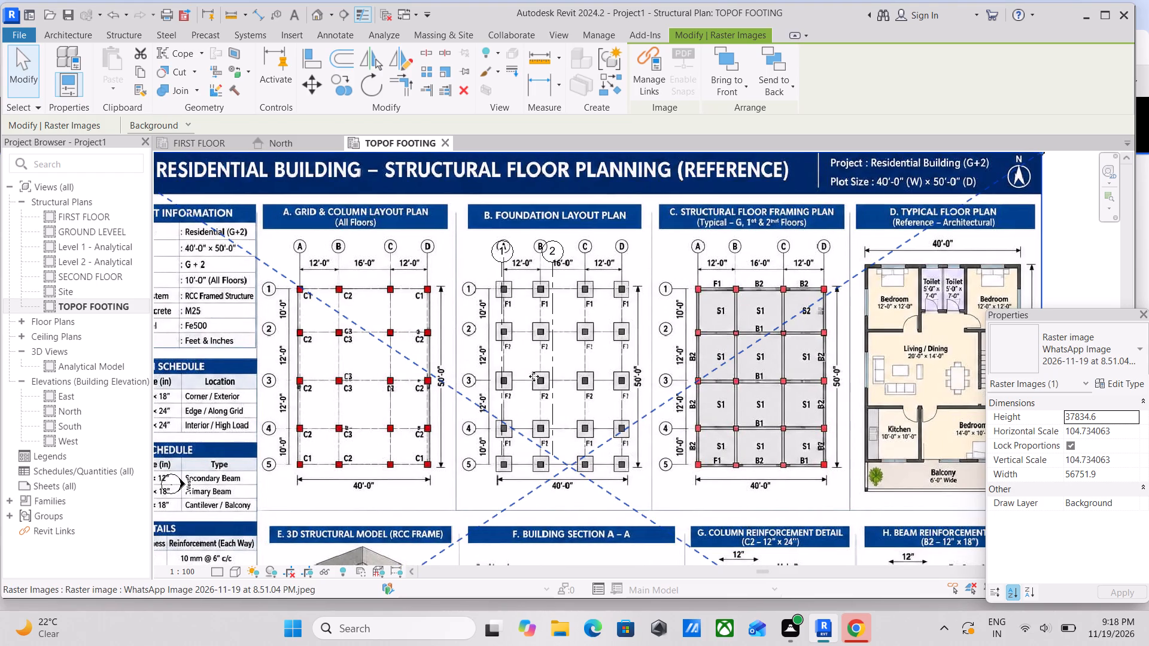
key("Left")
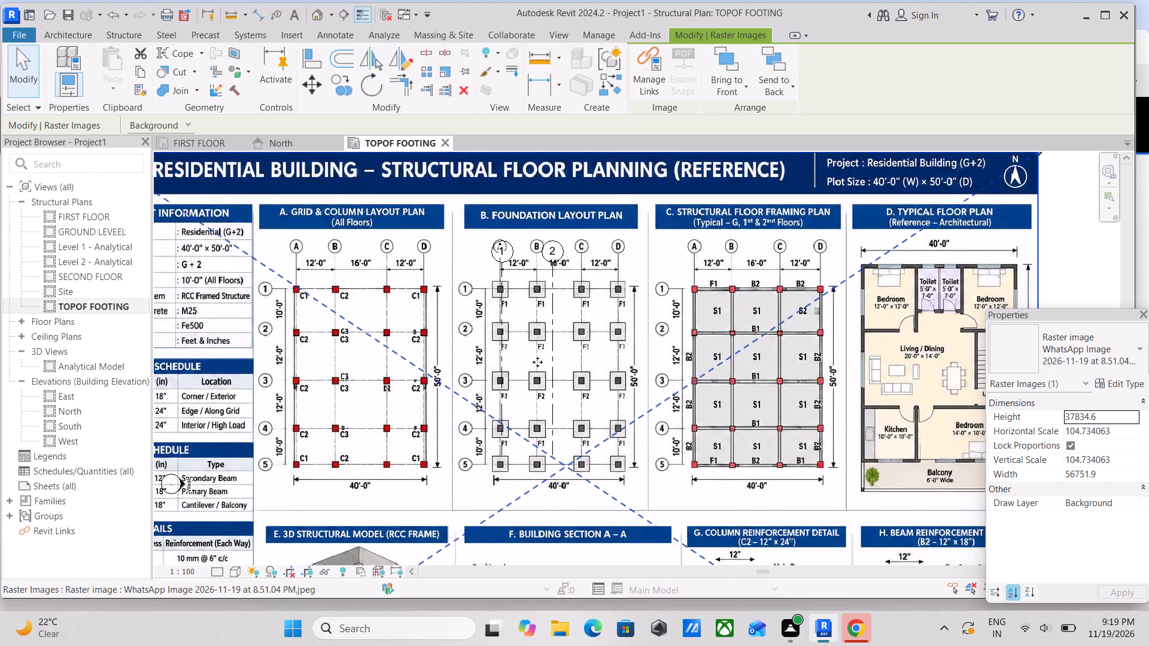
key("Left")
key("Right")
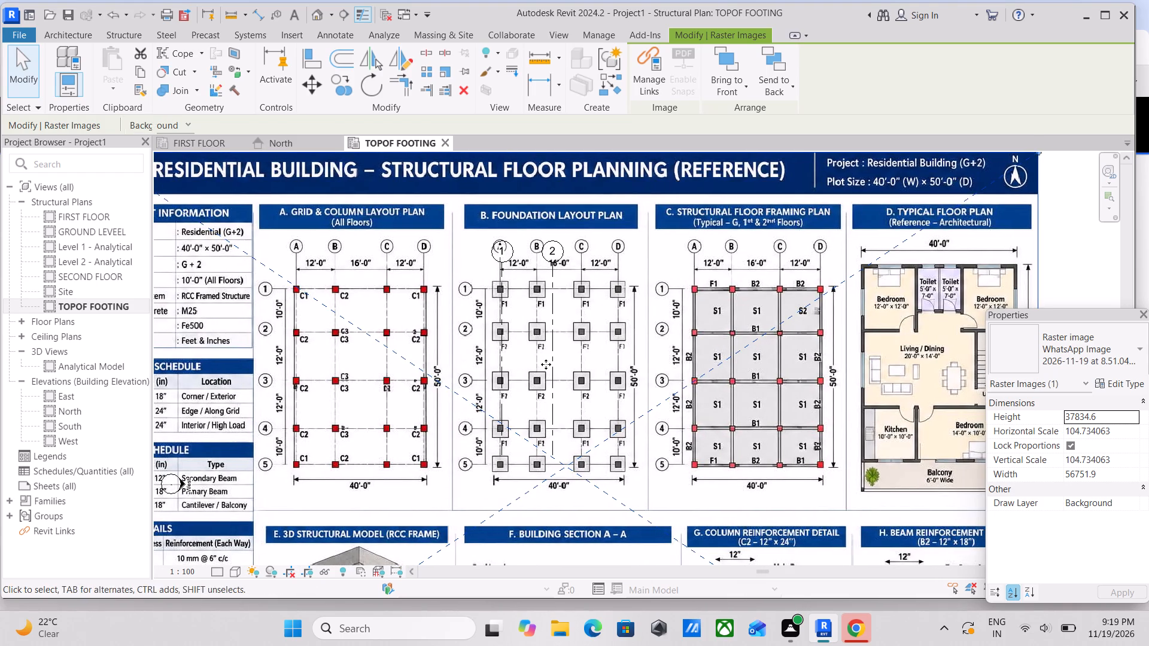
Shrink the reference image proportionally from its lower-right corner to about 100.4% scale, about 54399 wide.
scroll(542, 364, "down", 2)
middle_click_drag(542, 364, 629, 331)
scroll(574, 354, "down", 1)
middle_click_drag(575, 337, 577, 321)
scroll(535, 384, "down", 2)
middle_click_drag(554, 342, 568, 305)
scroll(564, 325, "up", 1)
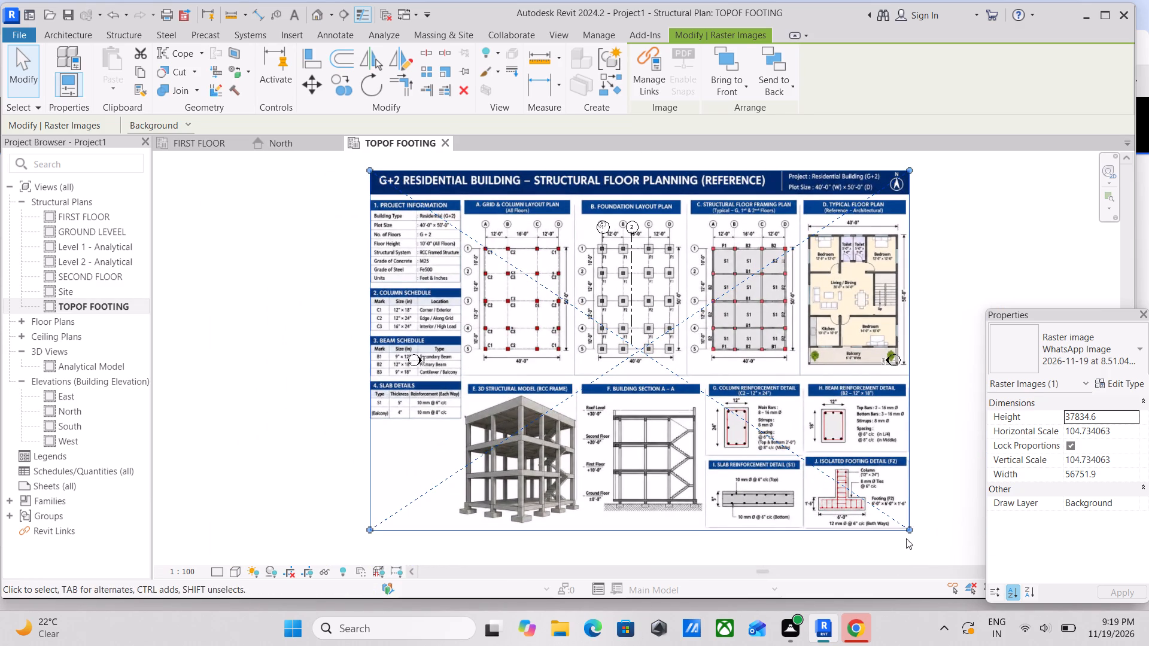
left_click_drag(910, 532, 880, 529)
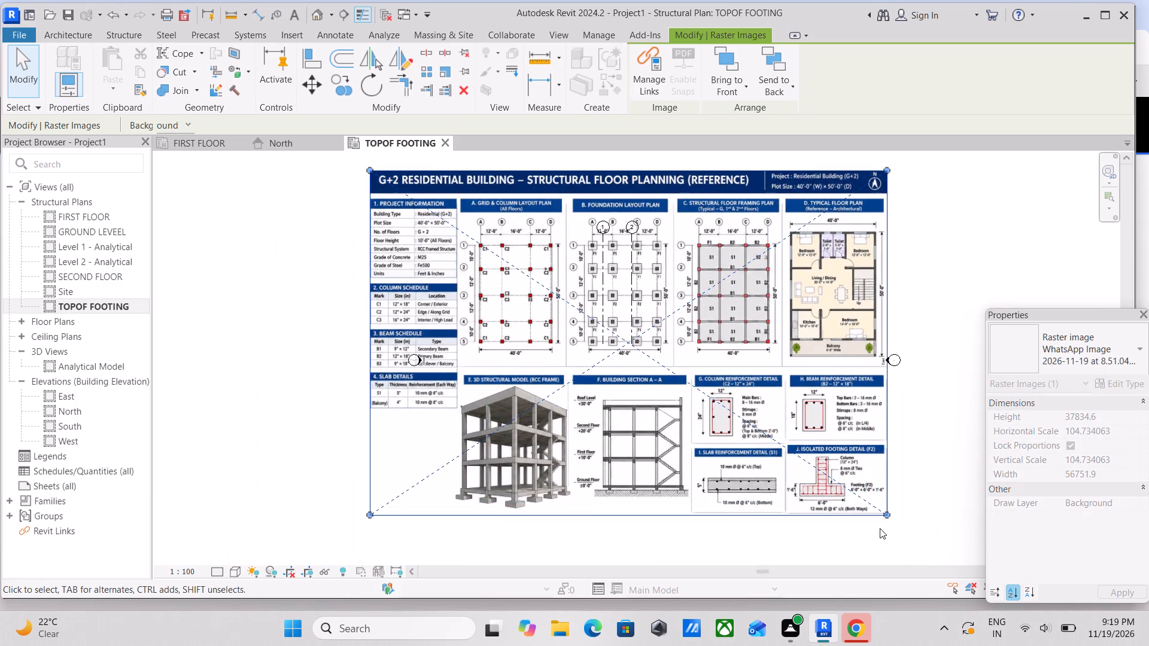
Nudge the reference image five increments to the right to bring foundation axis A back onto grid line 1.
middle_click_drag(693, 438, 746, 517)
scroll(727, 448, "up", 2)
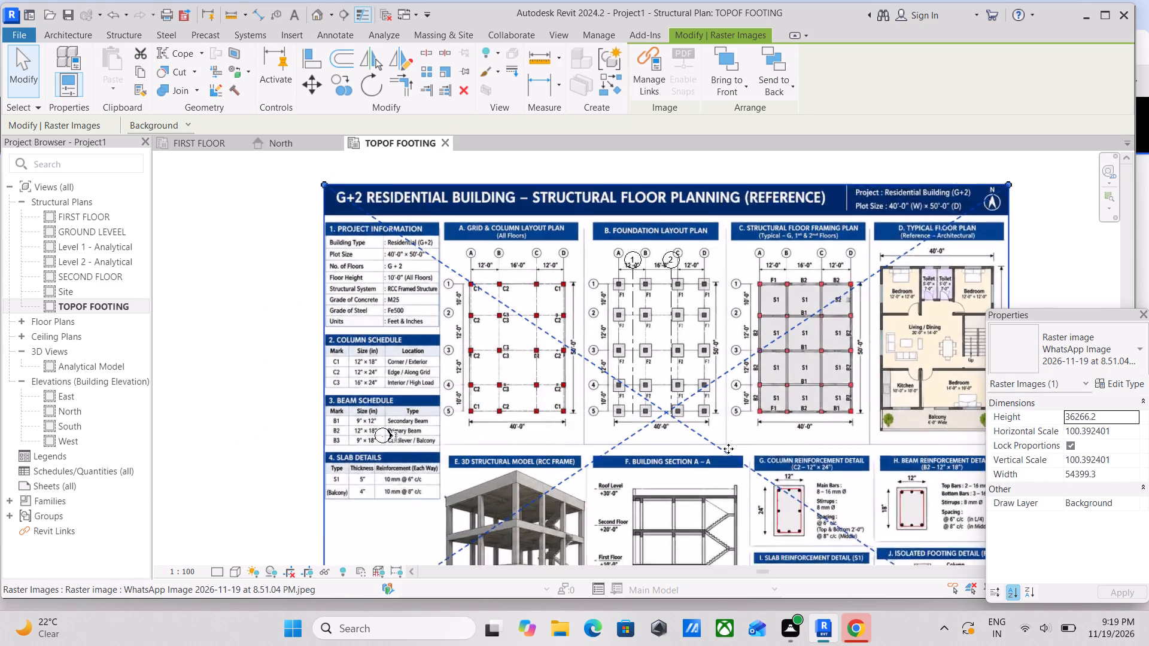
scroll(728, 449, "up", 1)
key("Right")
key("Right")
key("Right")
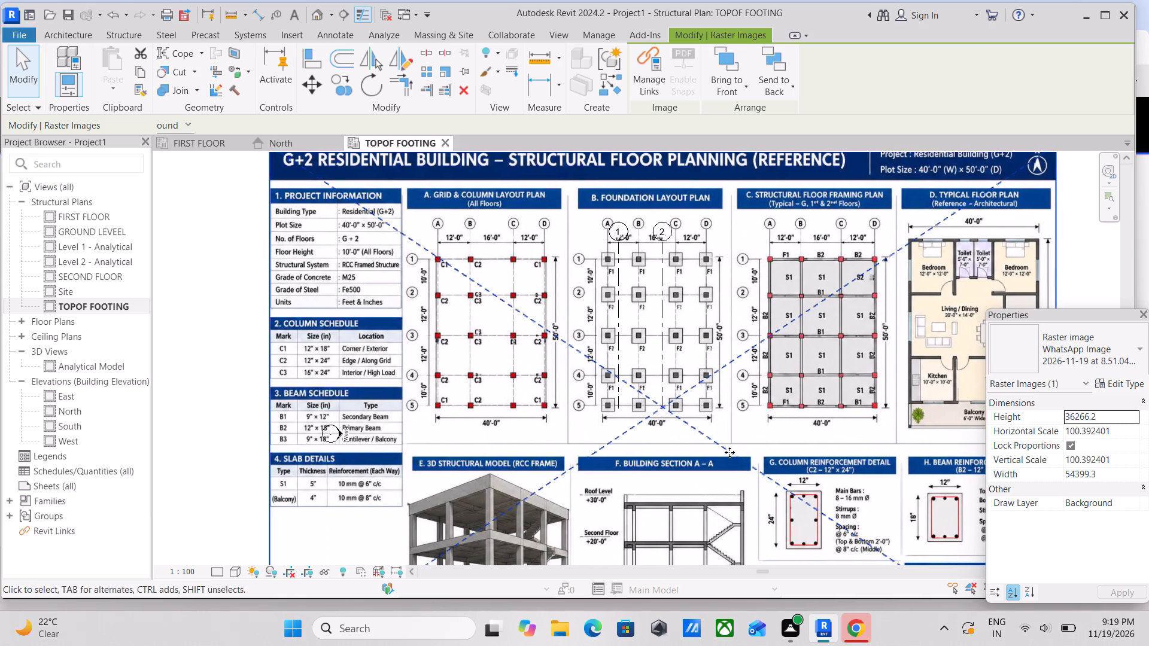
key("Right")
key("Right")
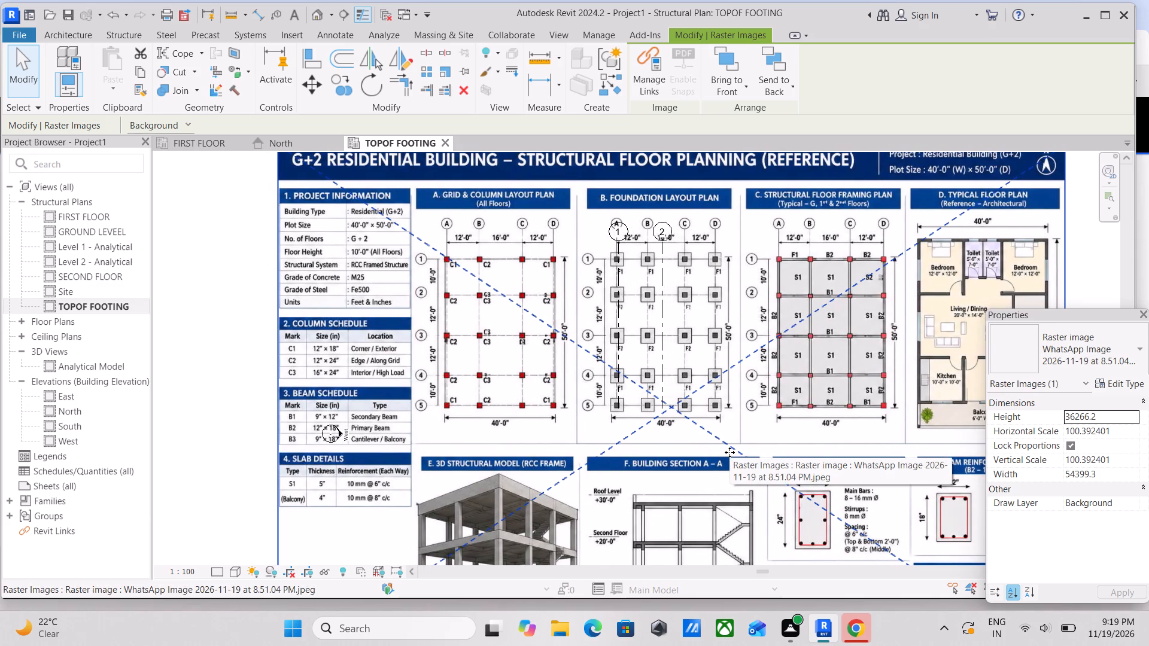
Shrink the reference image proportionally from its upper-right corner in two passes to about 94.4% scale, about 51149 wide.
scroll(729, 452, "down", 1)
middle_click_drag(725, 452, 607, 432)
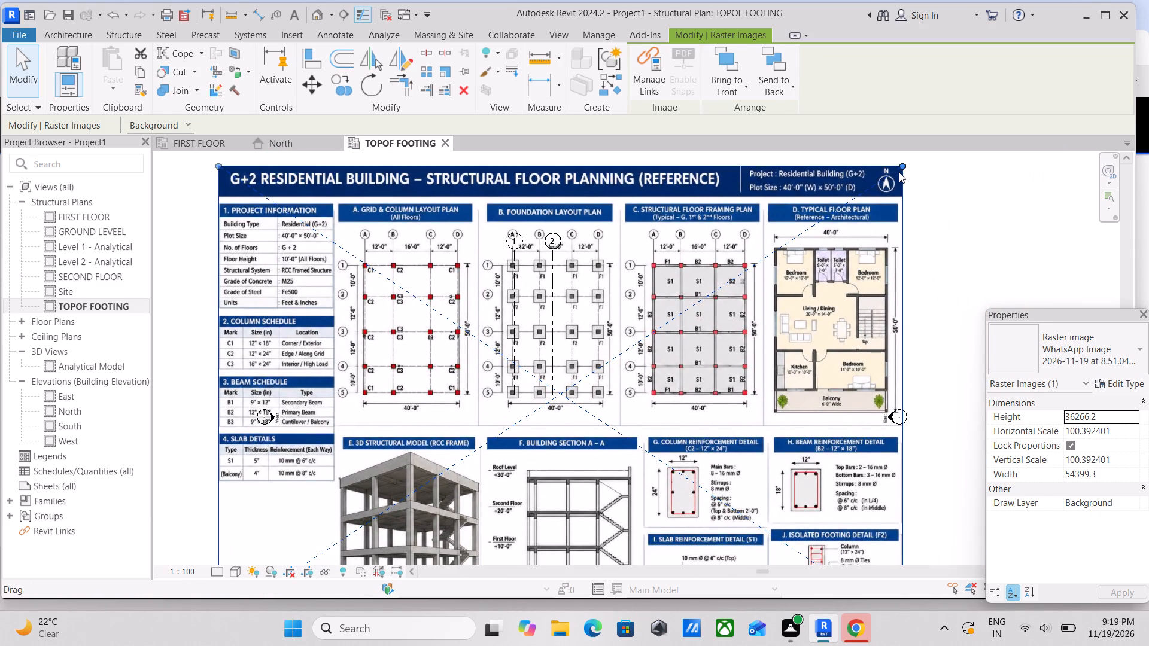
left_click_drag(899, 172, 883, 174)
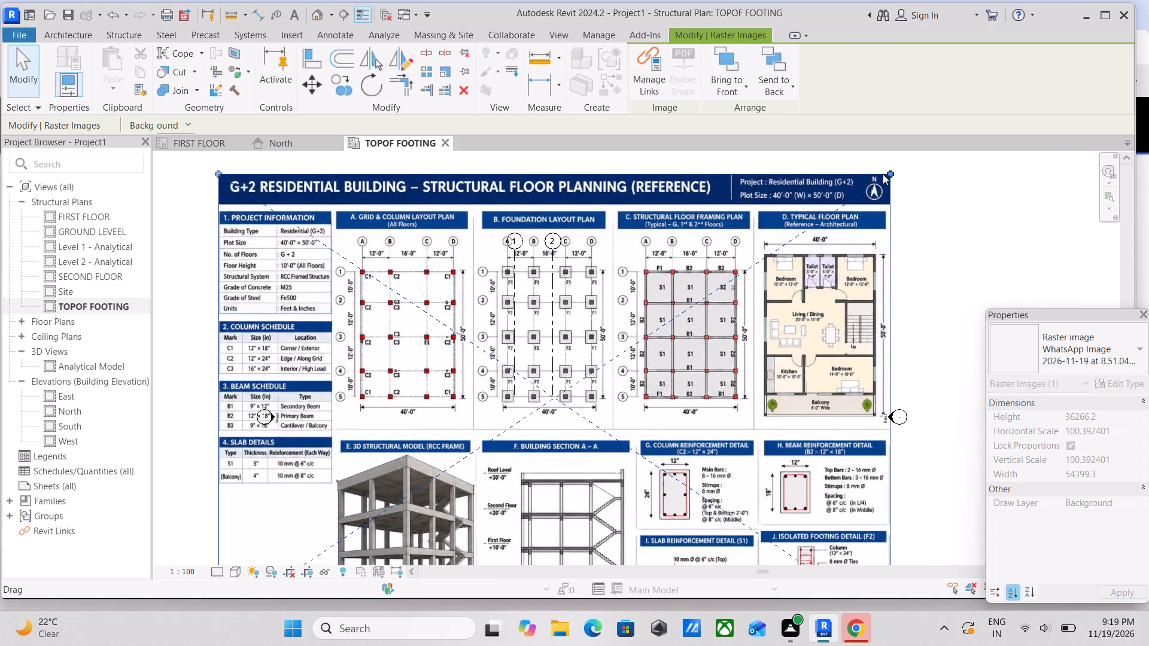
scroll(551, 394, "up", 1)
scroll(534, 343, "up", 2)
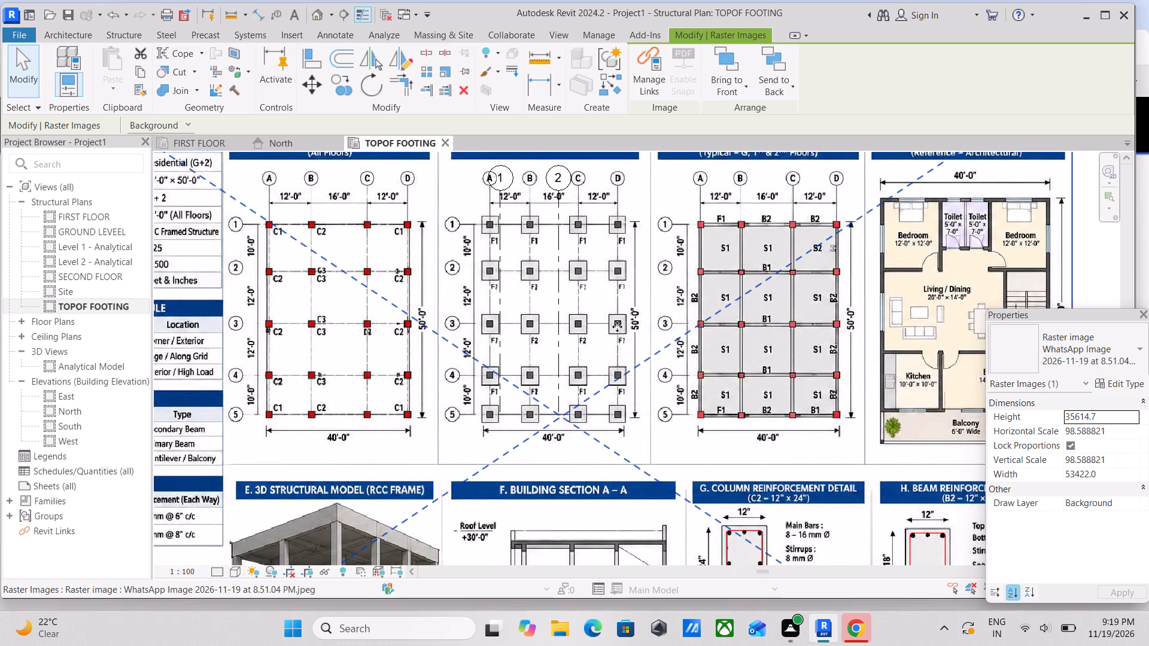
scroll(753, 274, "down", 2)
middle_click_drag(753, 274, 727, 315)
scroll(726, 315, "up", 1)
scroll(882, 223, "down", 2)
middle_click_drag(880, 223, 874, 246)
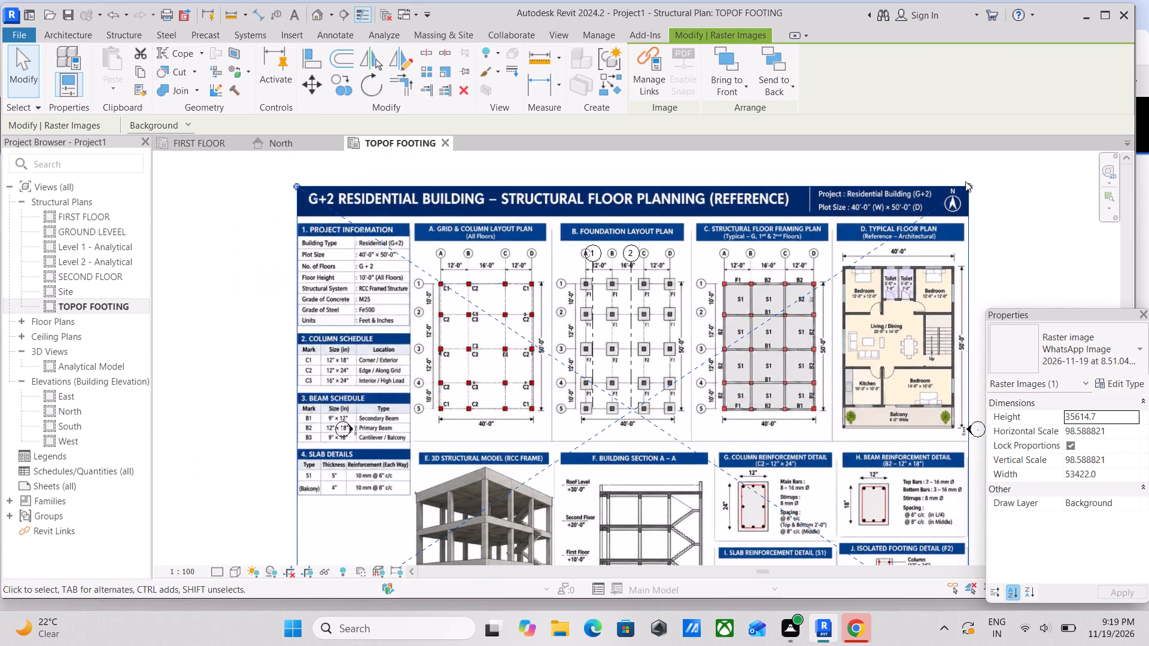
left_click_drag(968, 187, 935, 200)
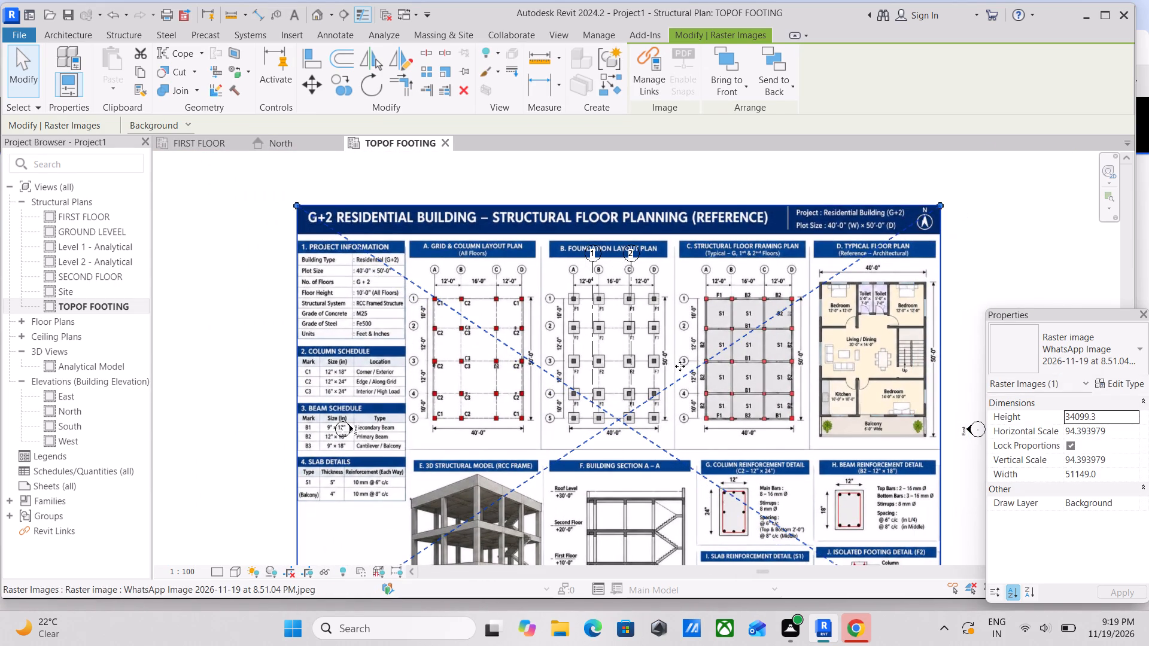
Nudge the reference image a net five increments to the right to align foundation axis A with grid line 1.
middle_click_drag(689, 368, 738, 355)
key("Right")
key("Right")
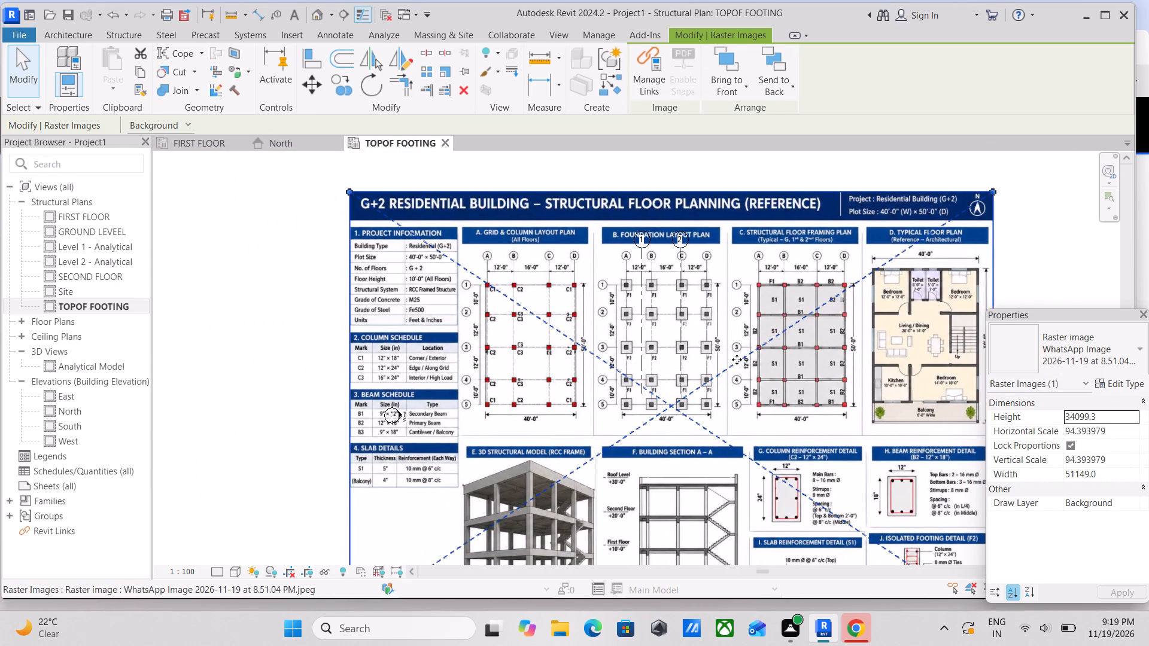
key("Right")
key("Right")
key("Right")
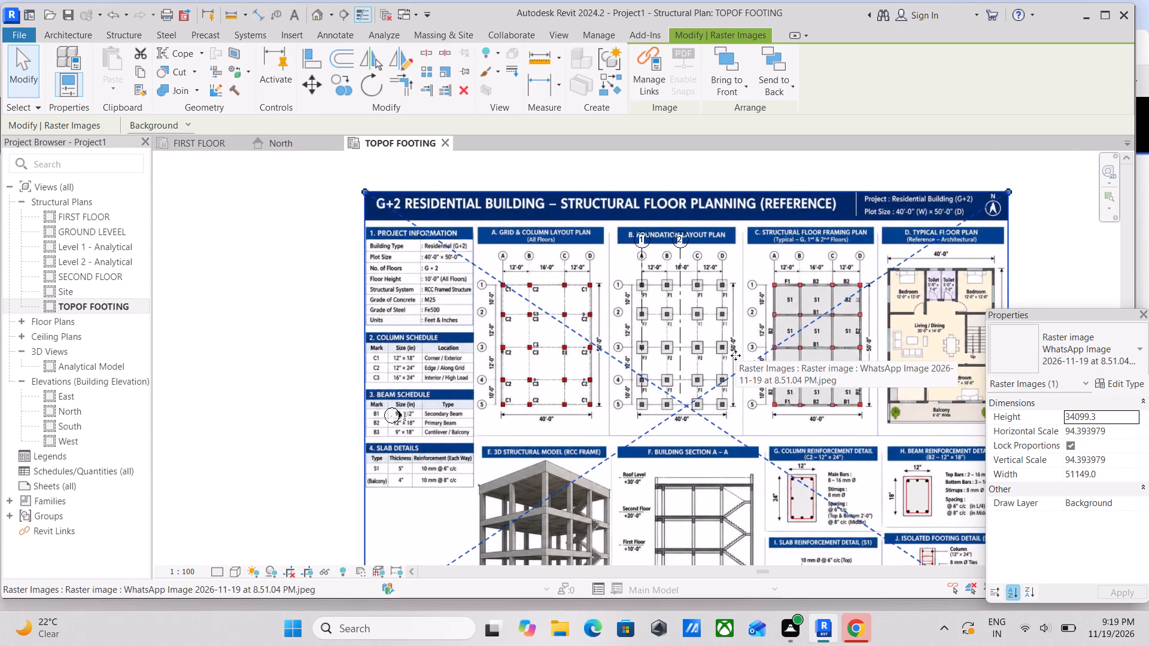
key("Left")
key("Right")
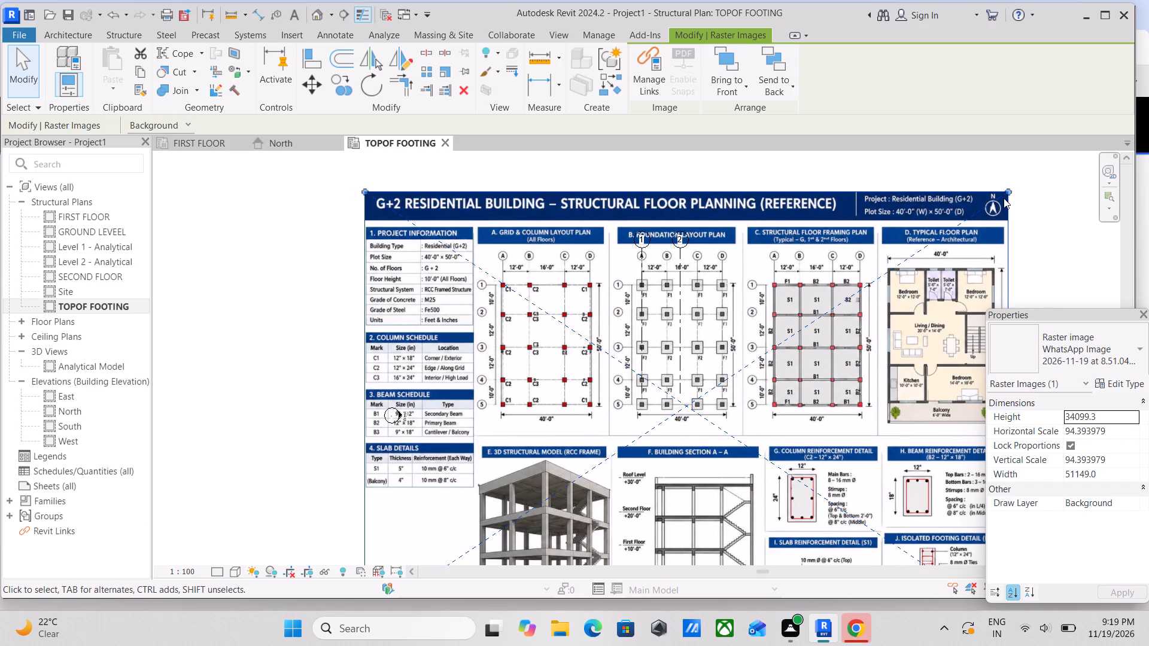
Shrink the reference image proportionally from its upper-right and lower-left corners to about 79.4% scale, about 43034 wide.
left_click_drag(1003, 197, 958, 212)
middle_click_drag(811, 334, 829, 310)
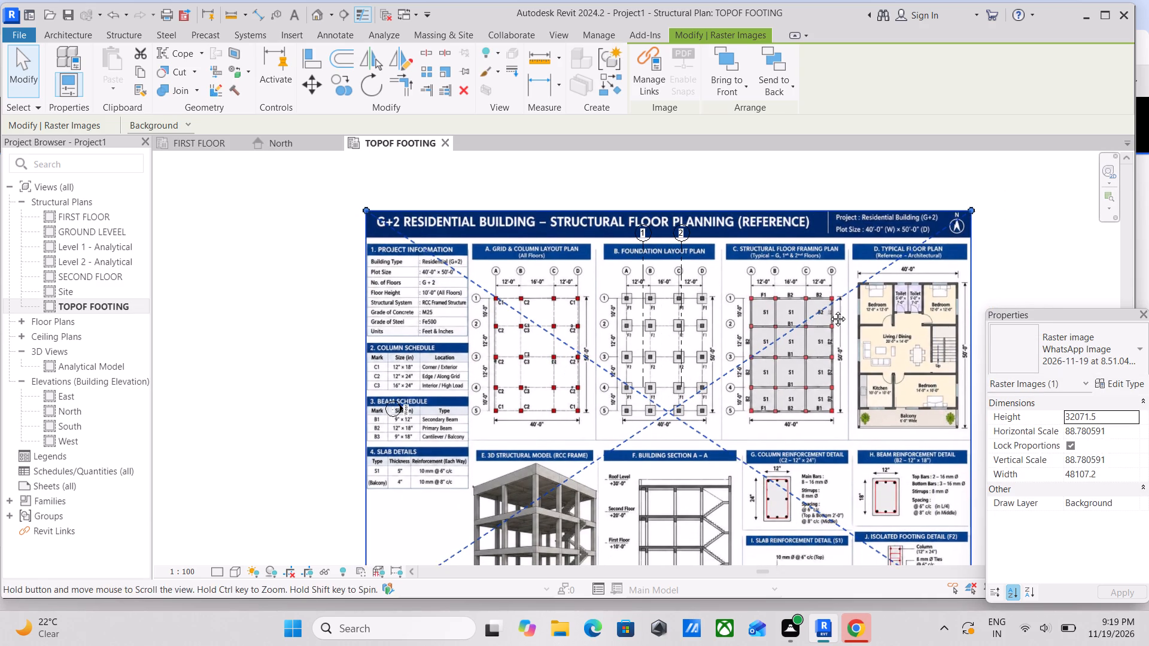
middle_click_drag(829, 310, 850, 304)
middle_click_drag(774, 355, 833, 190)
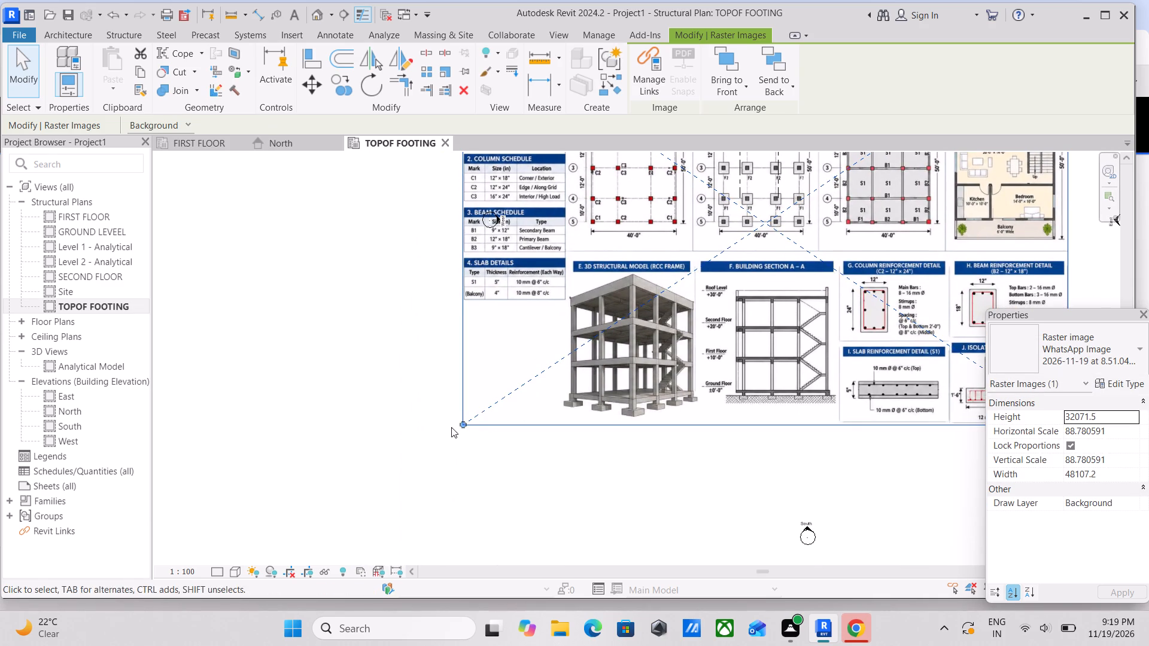
left_click_drag(462, 423, 535, 394)
Nudge the resized reference image eight increments to the left to align foundation axis A with grid line 1.
middle_click_drag(643, 336, 592, 486)
middle_click_drag(674, 337, 666, 373)
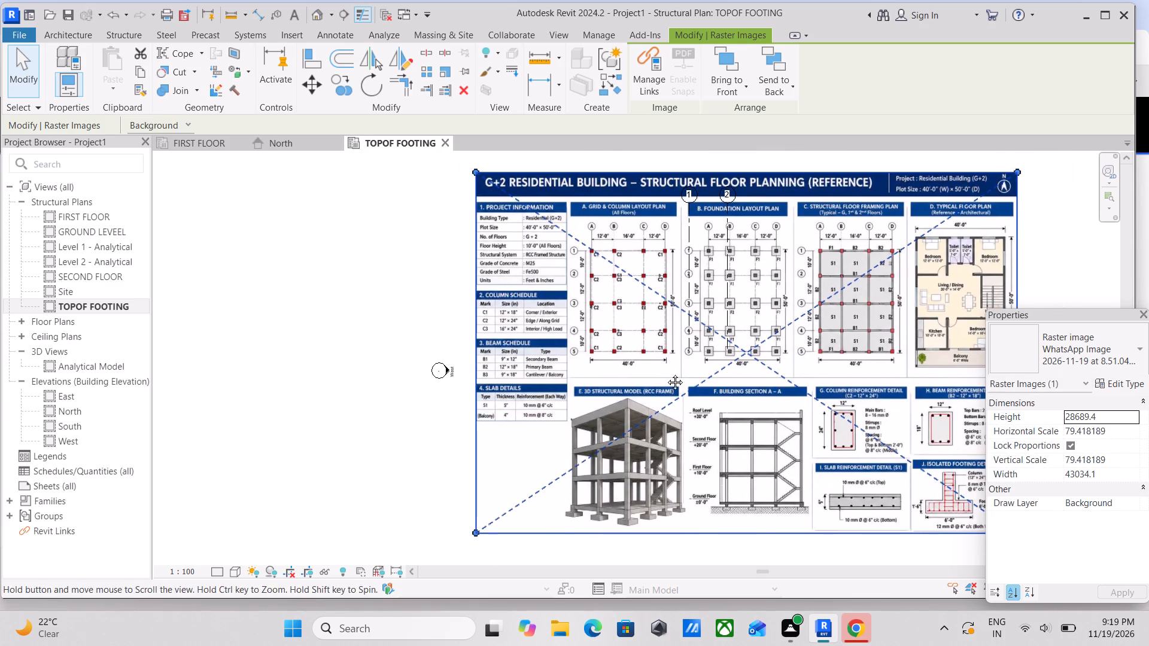
middle_click_drag(666, 373, 662, 392)
scroll(731, 280, "up", 3)
scroll(713, 377, "up", 2)
scroll(713, 364, "down", 1)
middle_click_drag(713, 364, 690, 382)
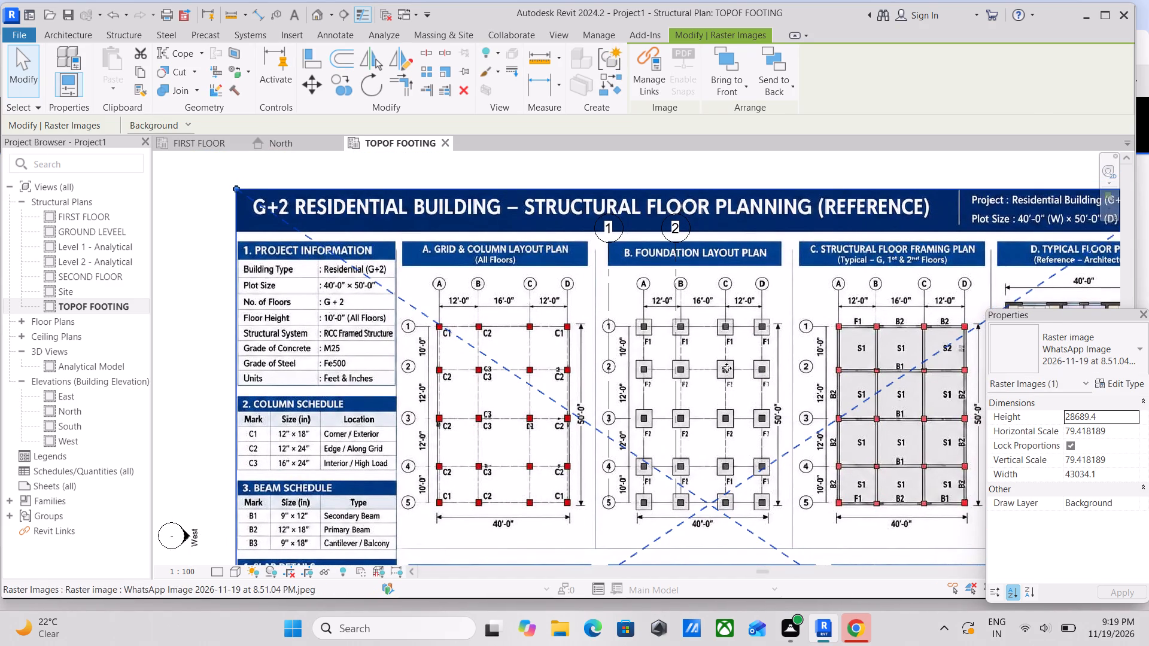
middle_click_drag(730, 365, 686, 359)
key("Left")
key("Left")
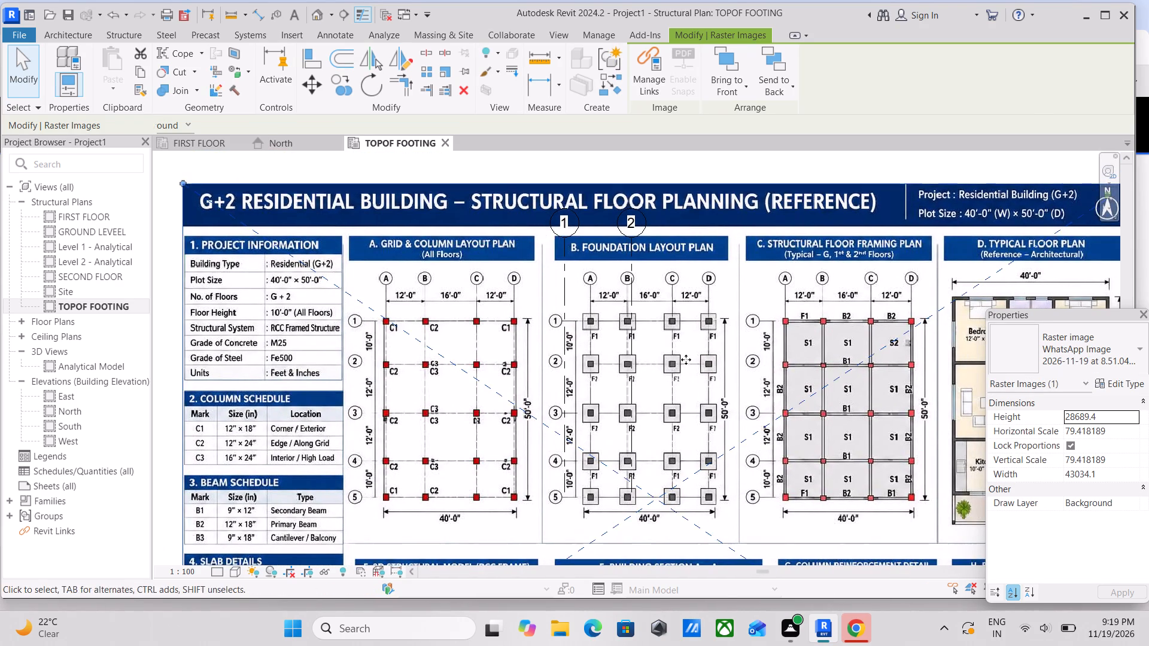
key("Left")
key("Left")
key("Left")
key("Left")
key("Left")
key("Left")
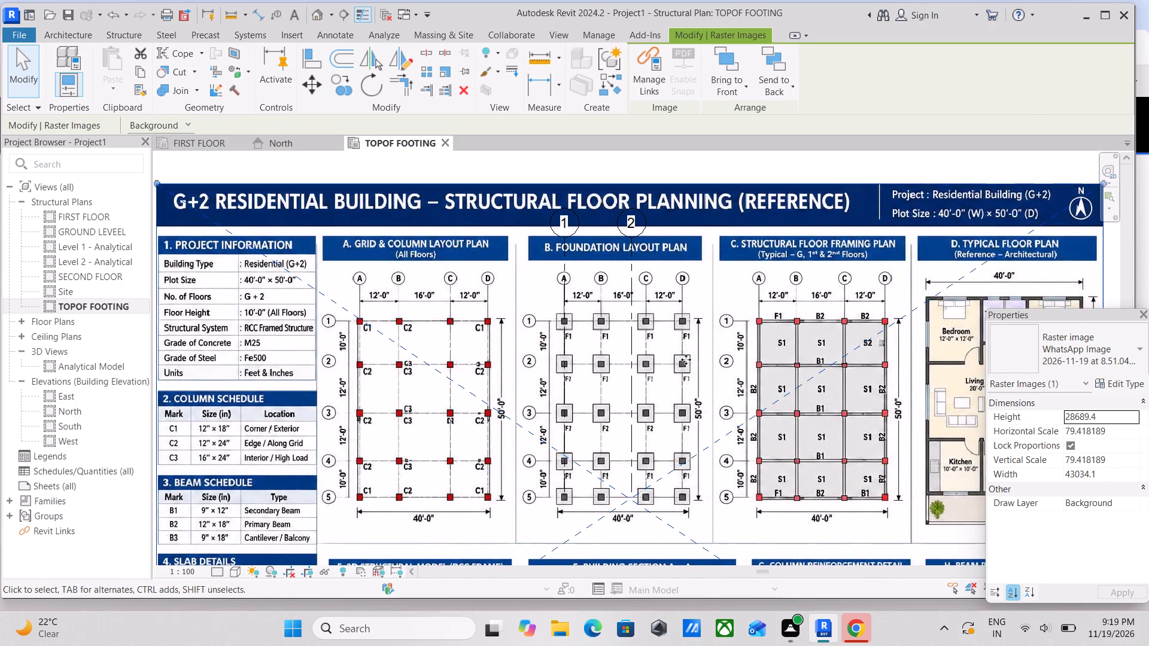
Enlarge the reference image proportionally from its upper-right corner to about 84.6% scale, about 45850 wide.
scroll(686, 359, "down", 2)
middle_click_drag(686, 359, 595, 264)
scroll(695, 373, "down", 2)
middle_click_drag(688, 368, 588, 278)
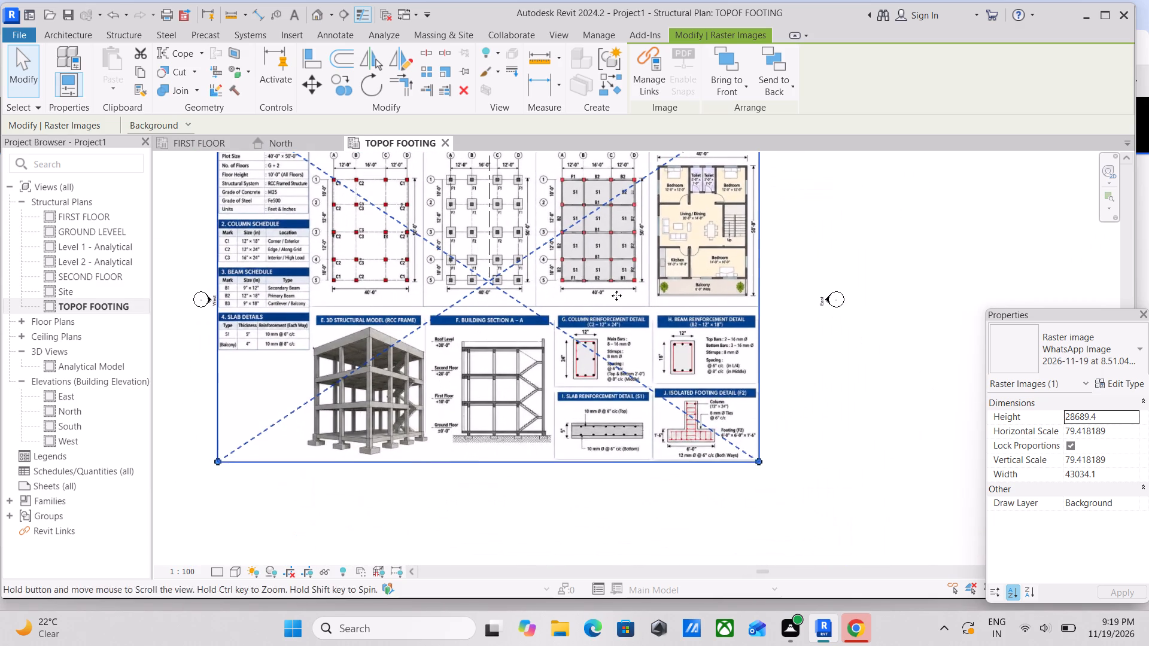
scroll(662, 326, "down", 1)
middle_click(662, 326)
middle_click_drag(791, 205, 781, 343)
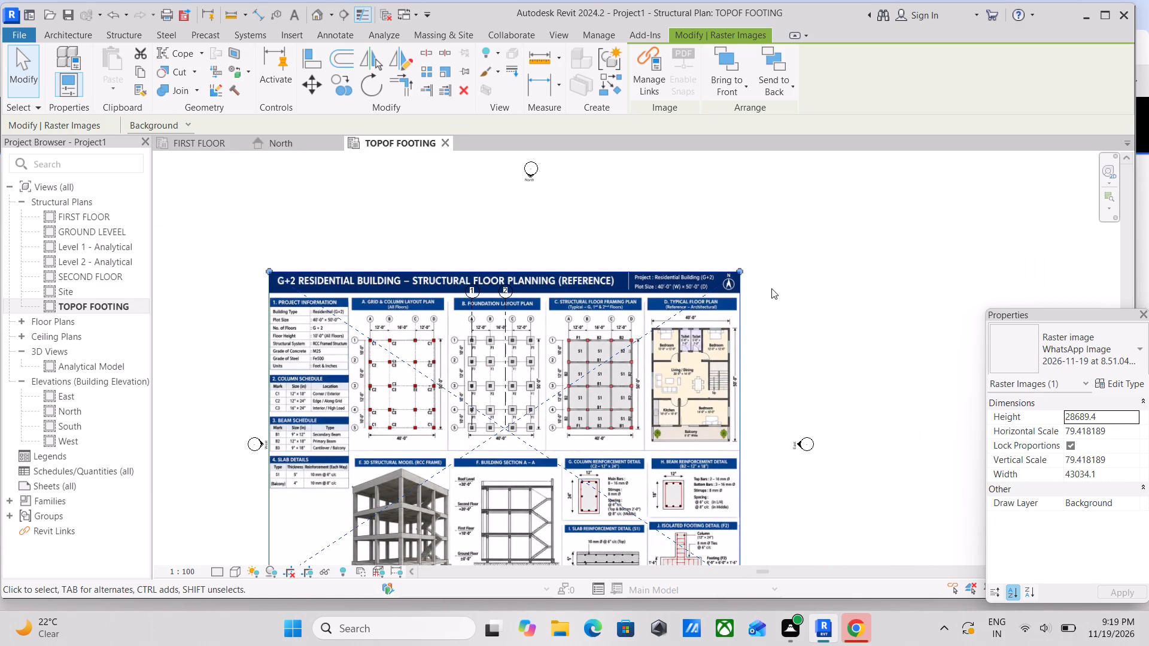
left_click_drag(741, 271, 774, 255)
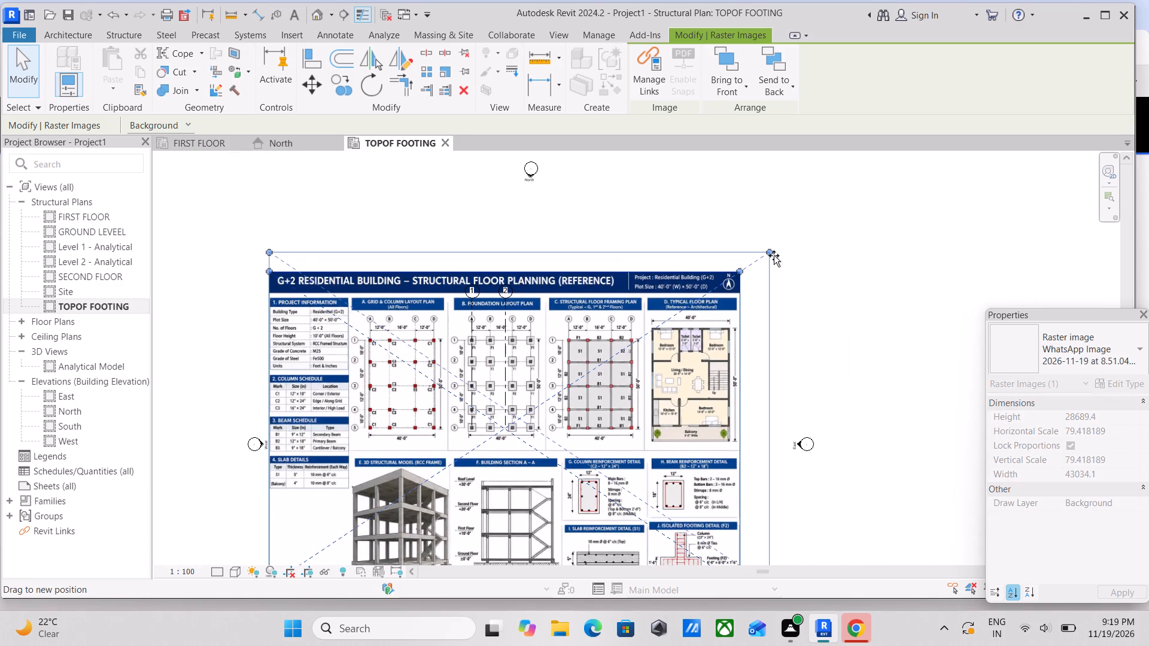
left_click_drag(774, 255, 775, 255)
Nudge the enlarged reference image six increments to the left to align foundation axis A with grid line 1.
scroll(659, 319, "up", 2)
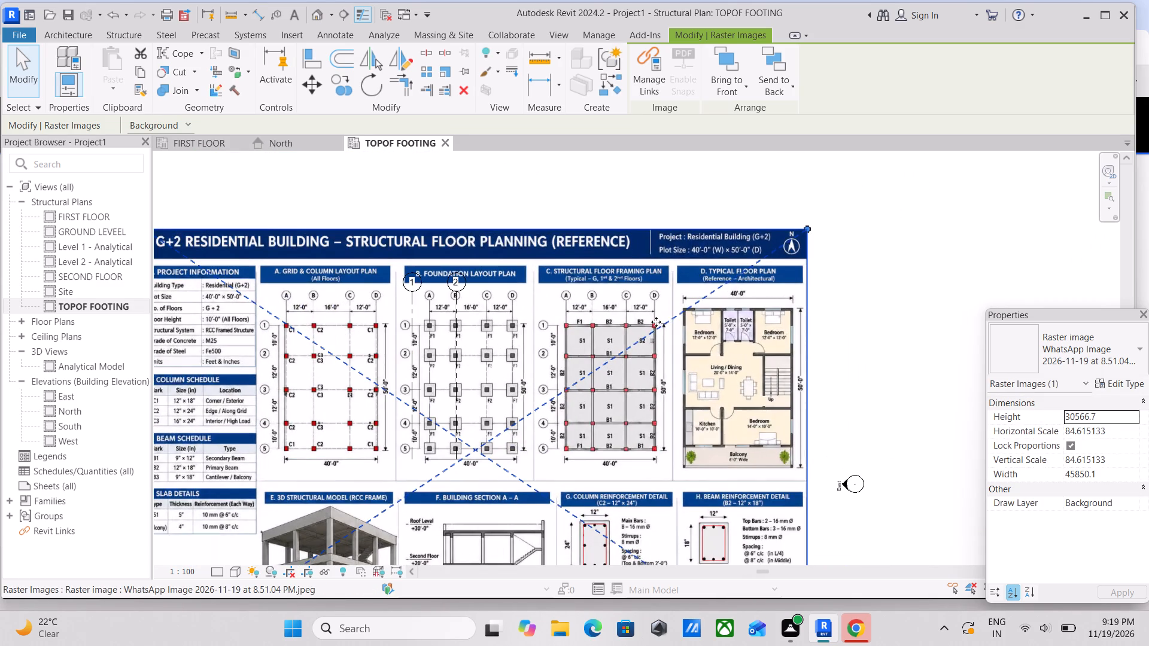
middle_click_drag(653, 323, 624, 324)
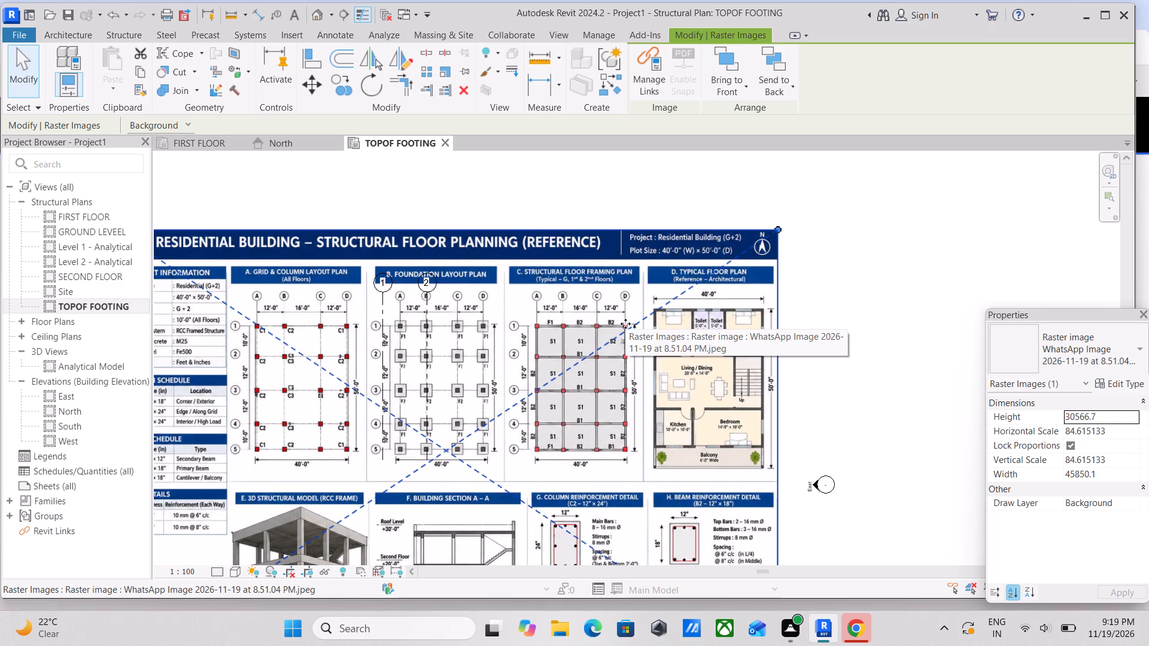
key("Left")
key("Left")
key("Left")
key("Left")
key("Left")
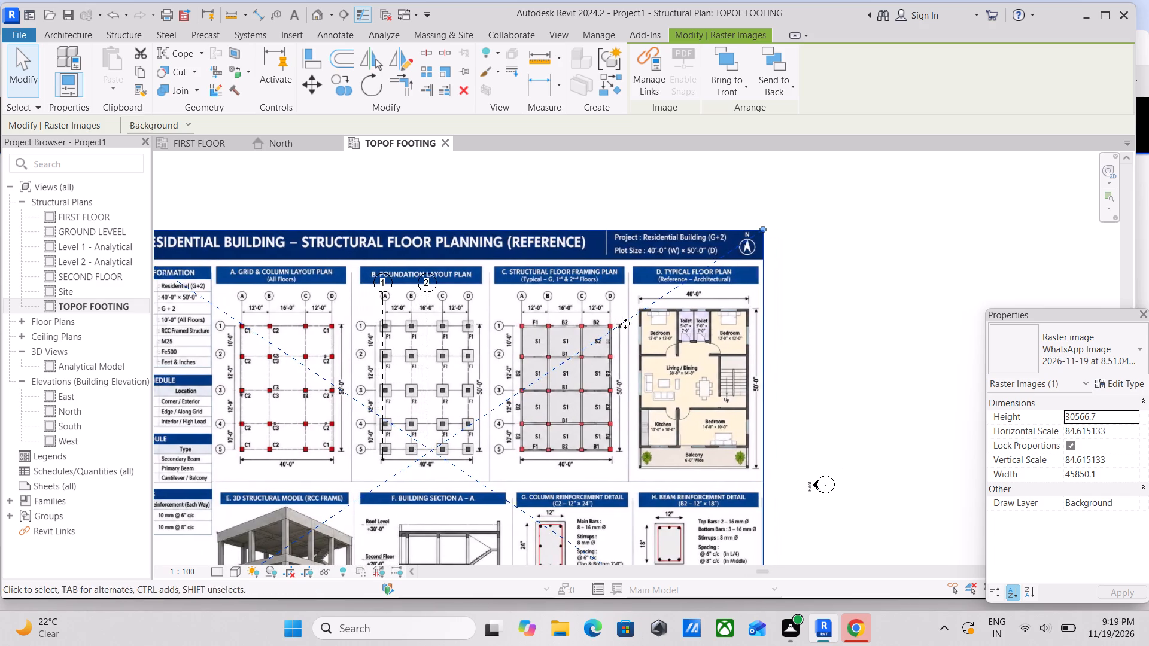
key("Left")
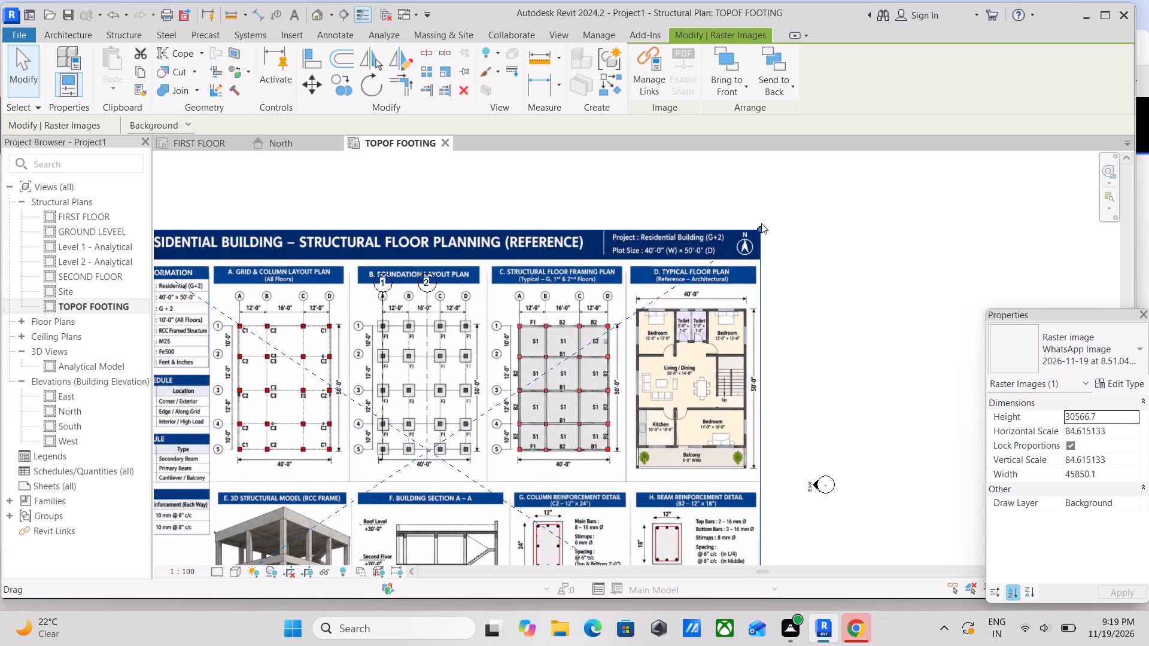
Resize the reference image proportionally from its upper-right and lower-right corners to about 77.7% scale, about 42105 wide.
left_click_drag(761, 223, 725, 242)
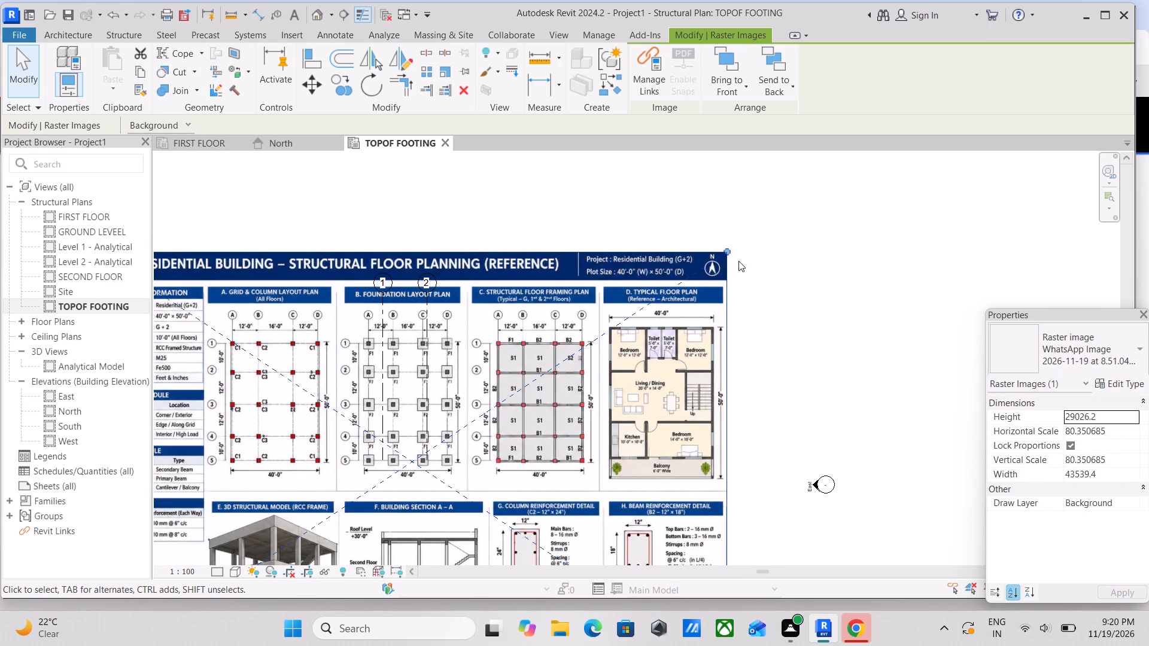
left_click_drag(732, 257, 788, 229)
scroll(570, 340, "up", 1)
middle_click_drag(576, 340, 655, 301)
scroll(707, 346, "down", 3)
middle_click_drag(708, 345, 727, 290)
scroll(753, 316, "up", 1)
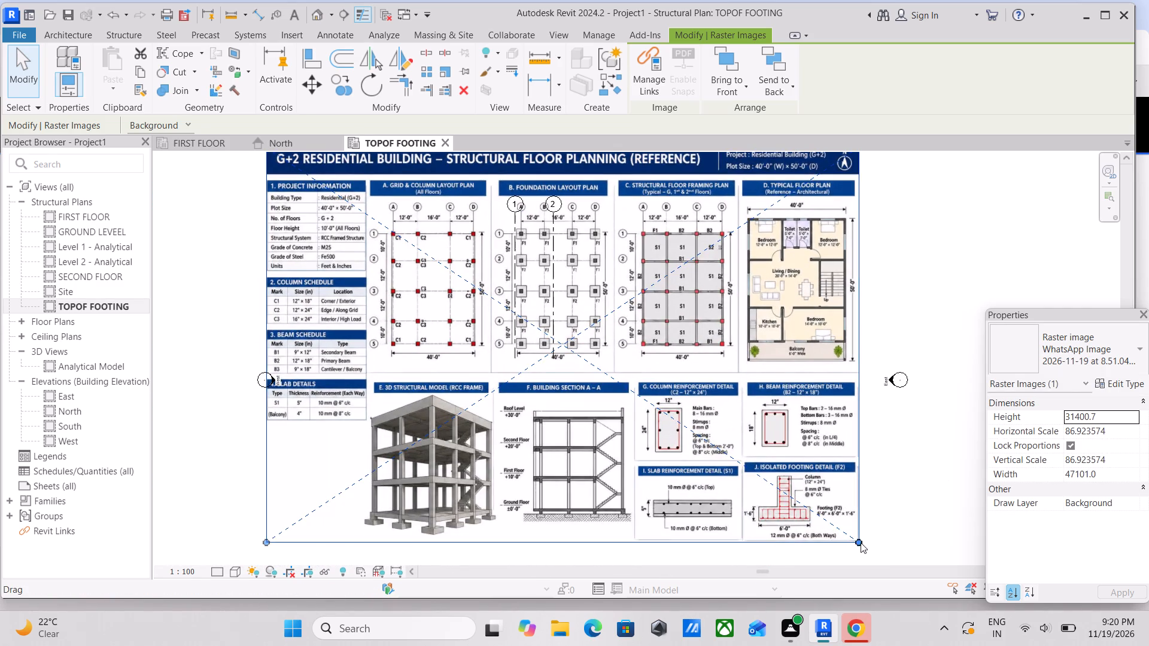
left_click_drag(861, 543, 793, 508)
Nudge the reference image five increments to the left to align foundation axis D with grid line 2.
middle_click_drag(588, 319, 648, 373)
scroll(648, 372, "up", 1)
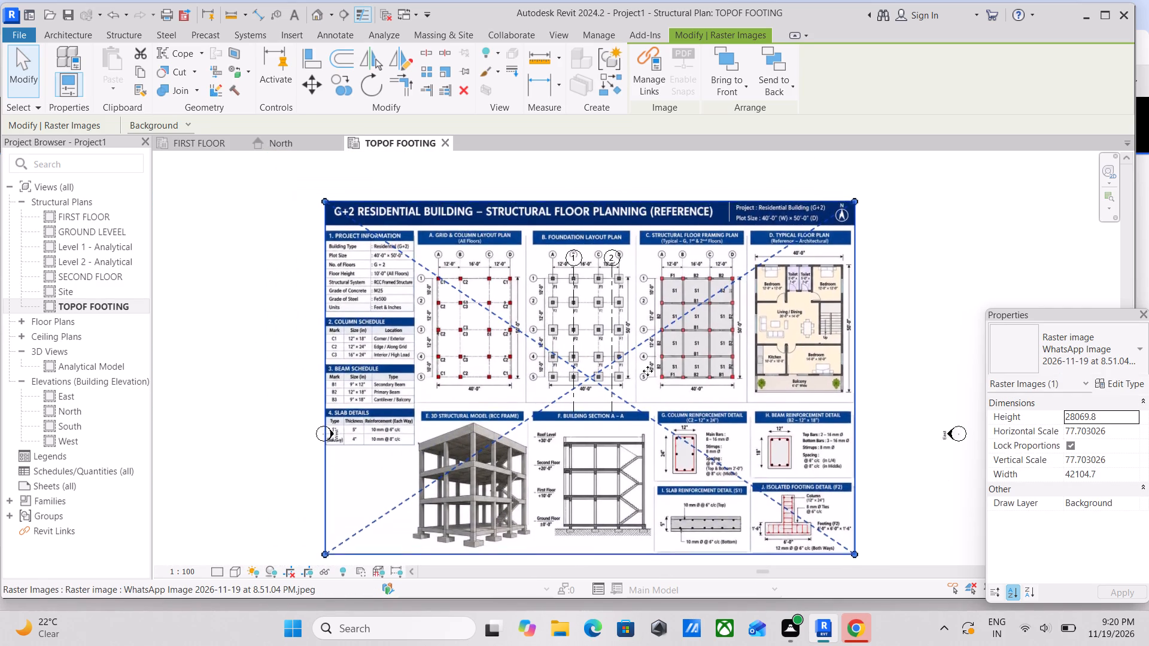
scroll(648, 371, "up", 1)
scroll(526, 270, "up", 3)
middle_click_drag(565, 269, 628, 322)
scroll(595, 296, "up", 1)
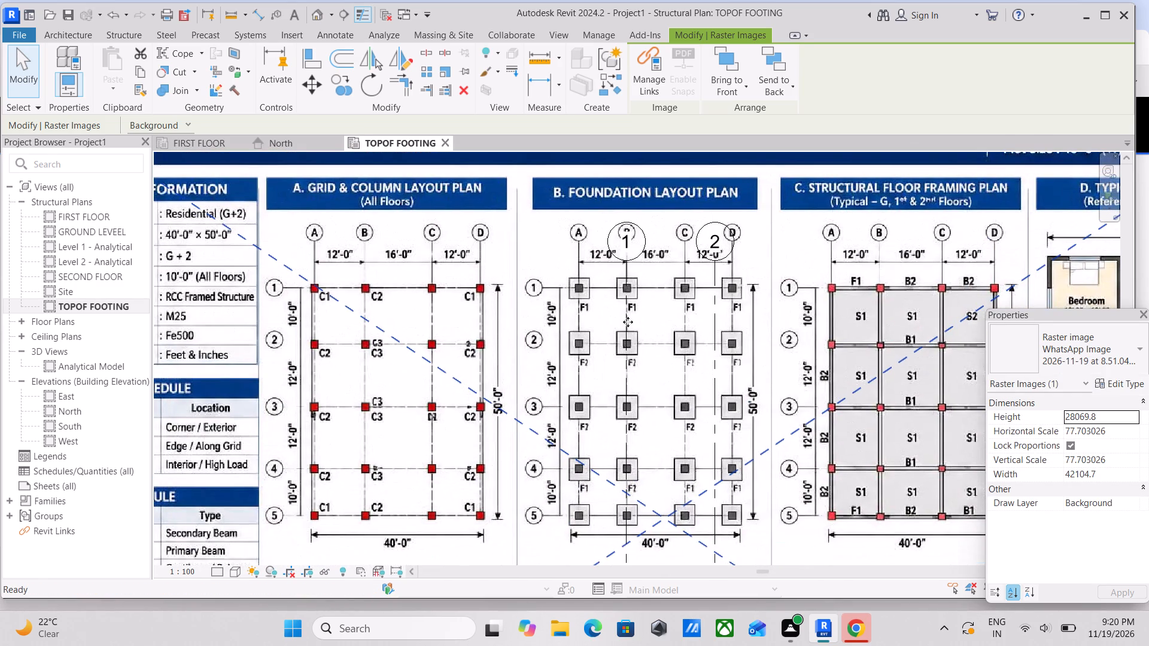
key("Left")
key("Left")
key("Left")
scroll(667, 302, "down", 3)
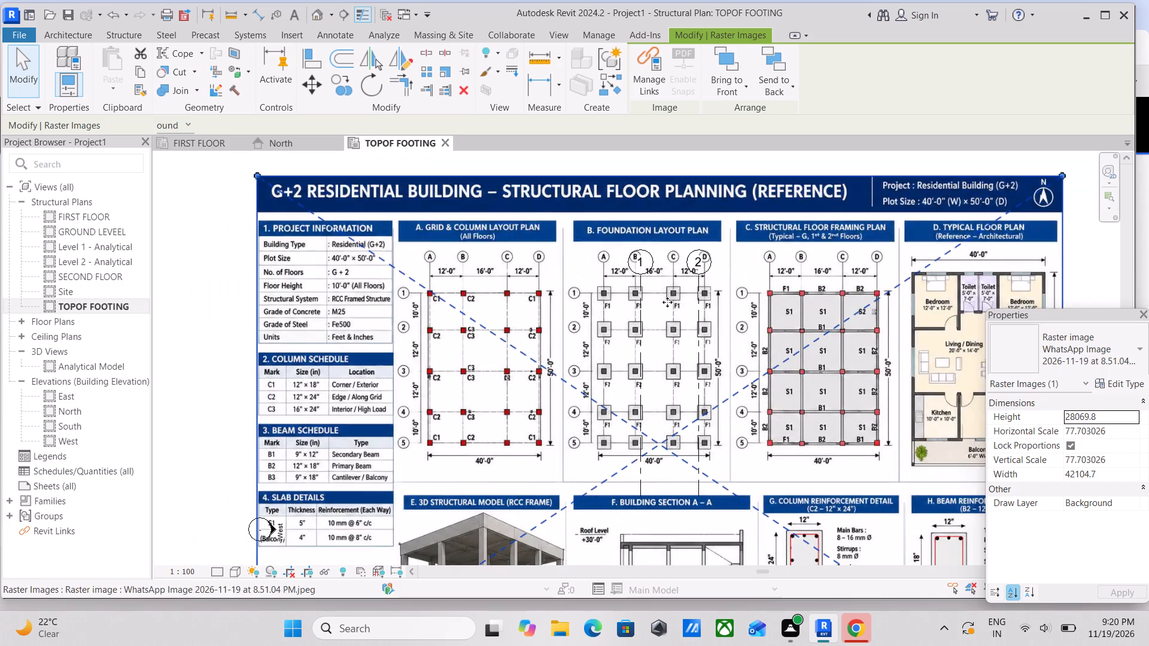
key("Left")
scroll(683, 302, "down", 4)
key("Left")
scroll(683, 302, "up", 3)
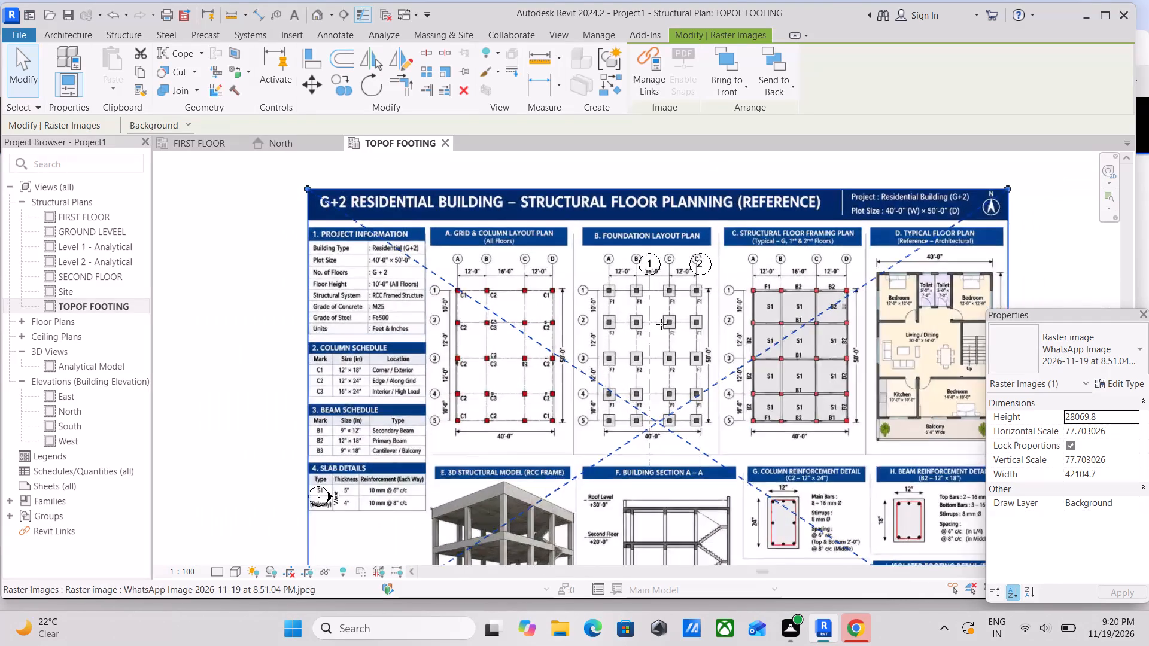
scroll(661, 324, "up", 1)
scroll(875, 213, "down", 2)
Shrink the reference image proportionally from its upper-right corner to about 74.3% scale, about 40243 wide.
middle_click_drag(875, 214, 844, 241)
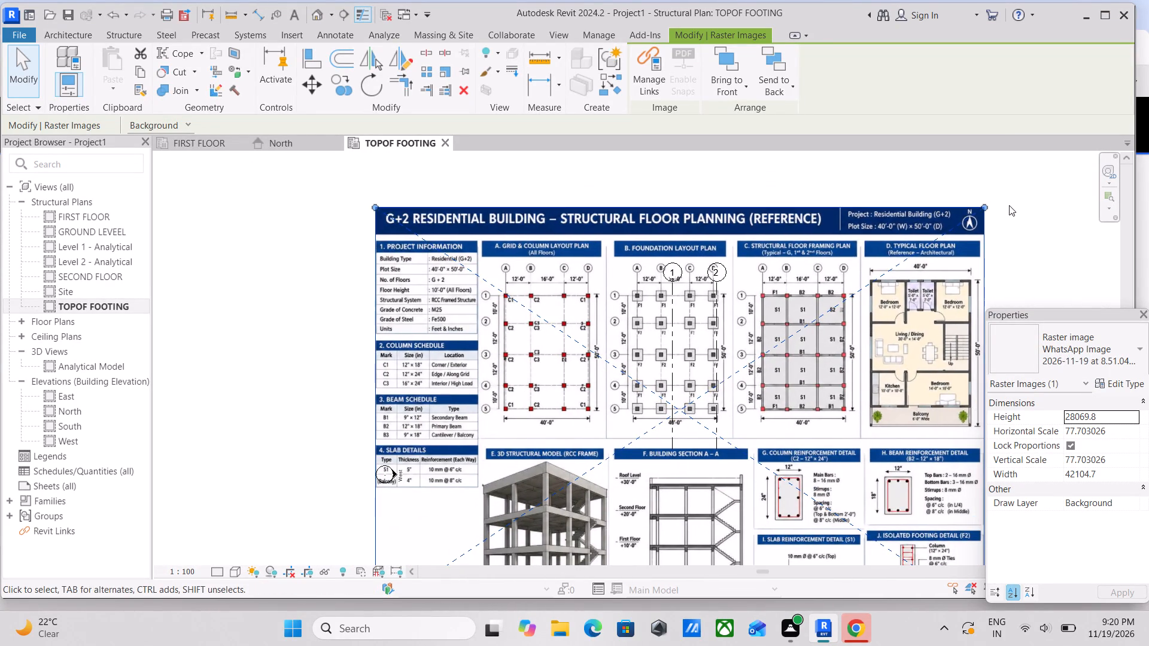
left_click_drag(983, 206, 956, 224)
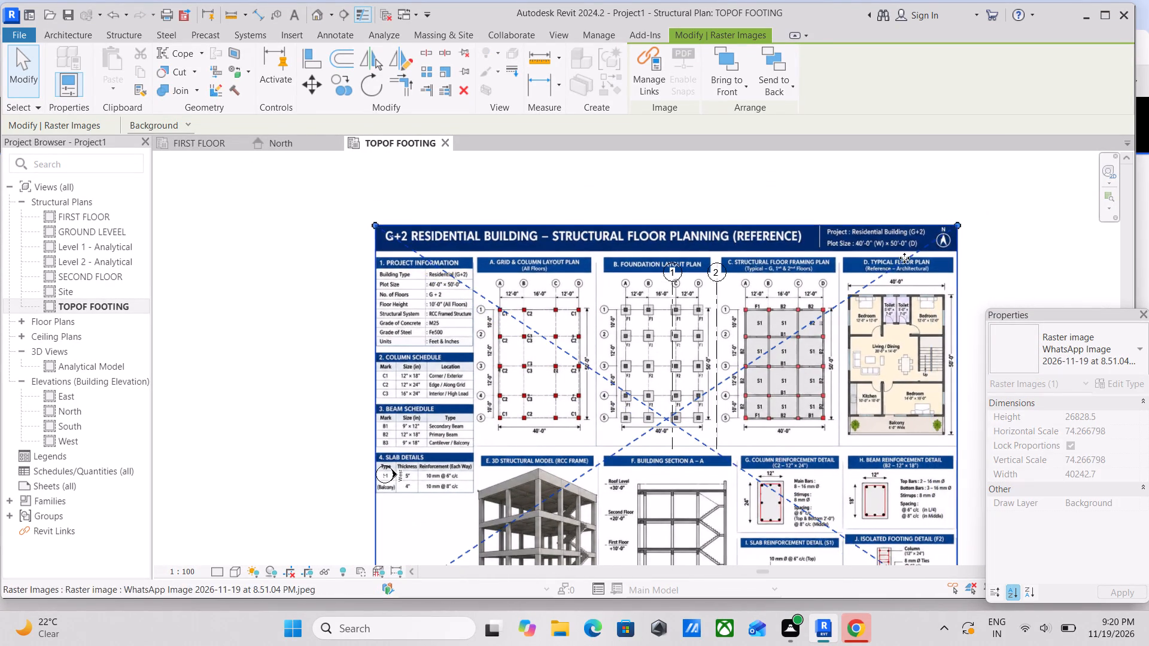
Nudge the reference image a net three increments to the left to reposition the foundation layout against grid lines 1 and 2.
middle_click_drag(904, 258, 946, 212)
middle_click_drag(807, 272, 883, 263)
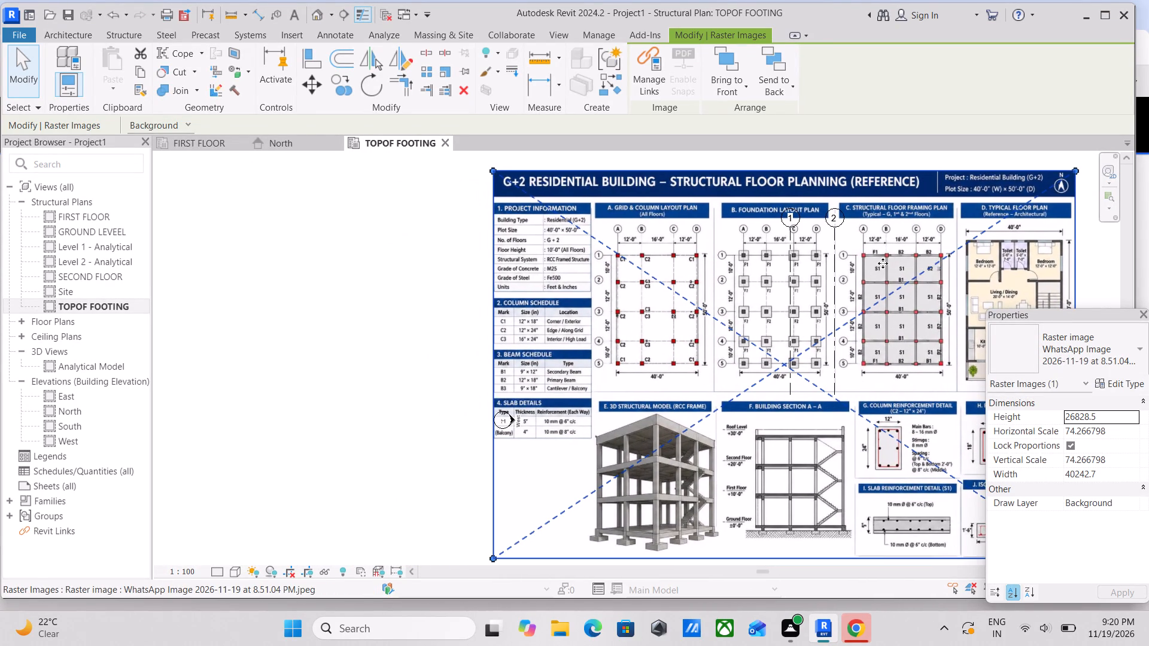
middle_click_drag(822, 290, 809, 244)
scroll(798, 262, "up", 1)
middle_click_drag(773, 264, 753, 351)
scroll(753, 351, "up", 1)
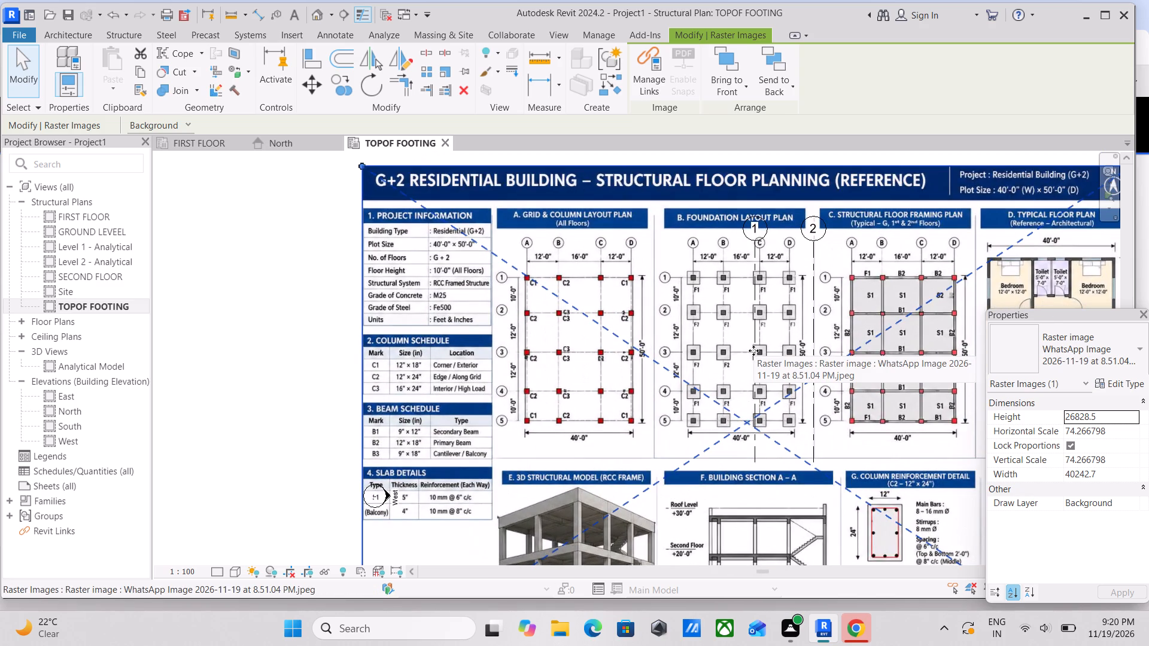
key("Left")
key("Left")
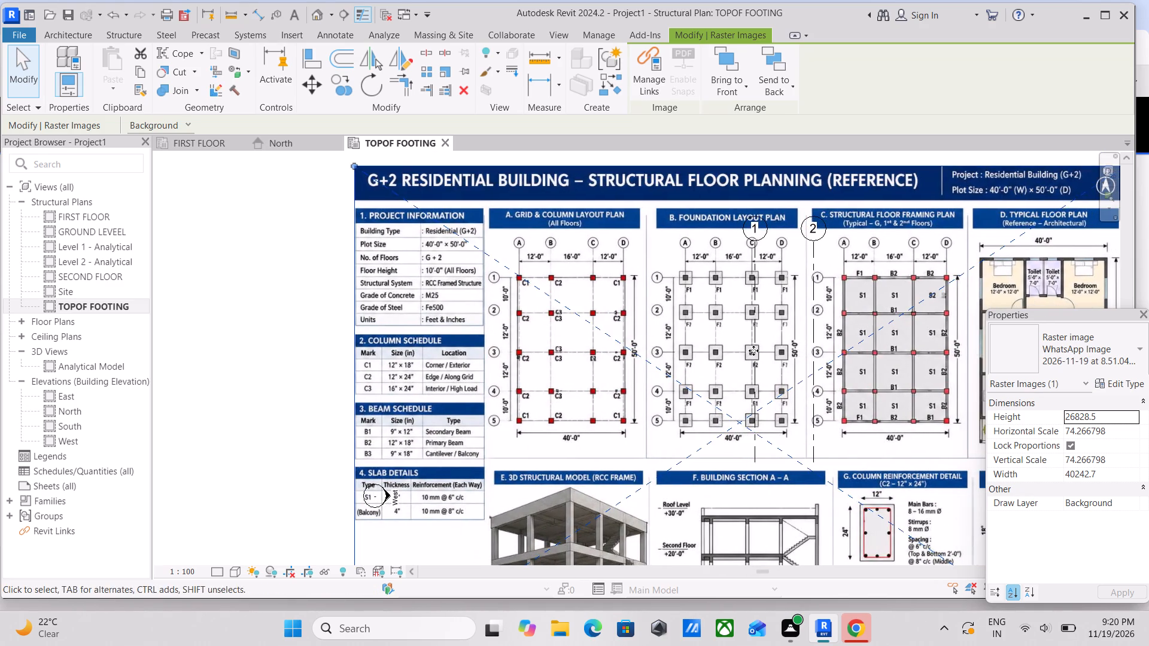
key("Left")
key("Left")
key("Left")
scroll(856, 283, "down", 1)
middle_click_drag(856, 283, 736, 283)
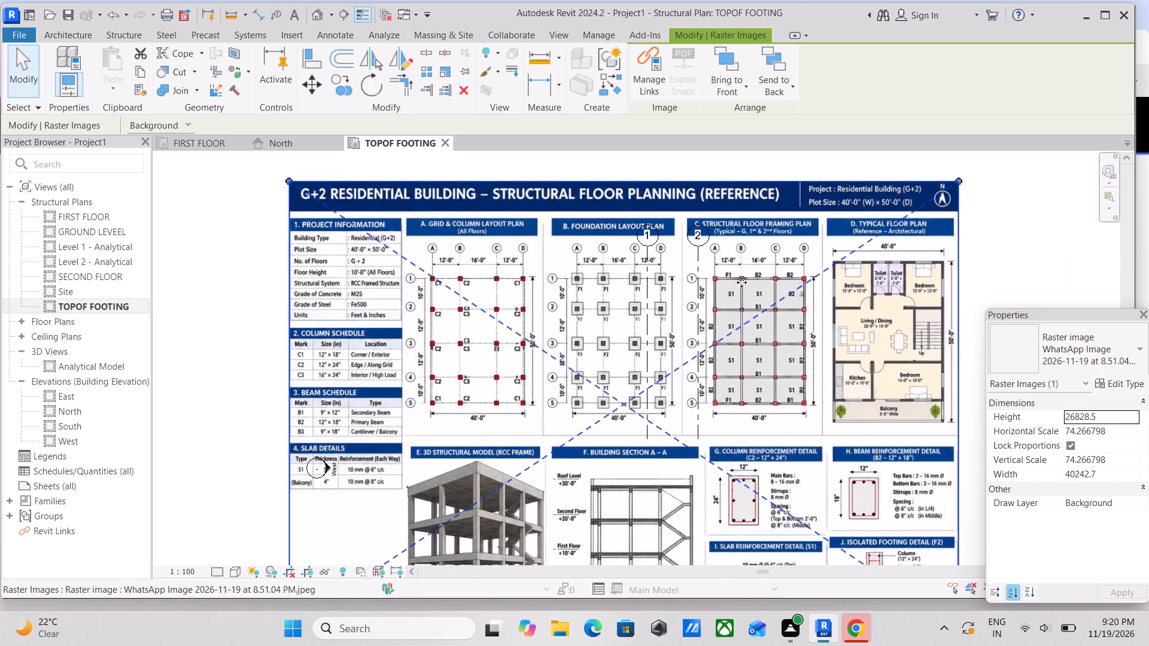
key("Right")
key("Right")
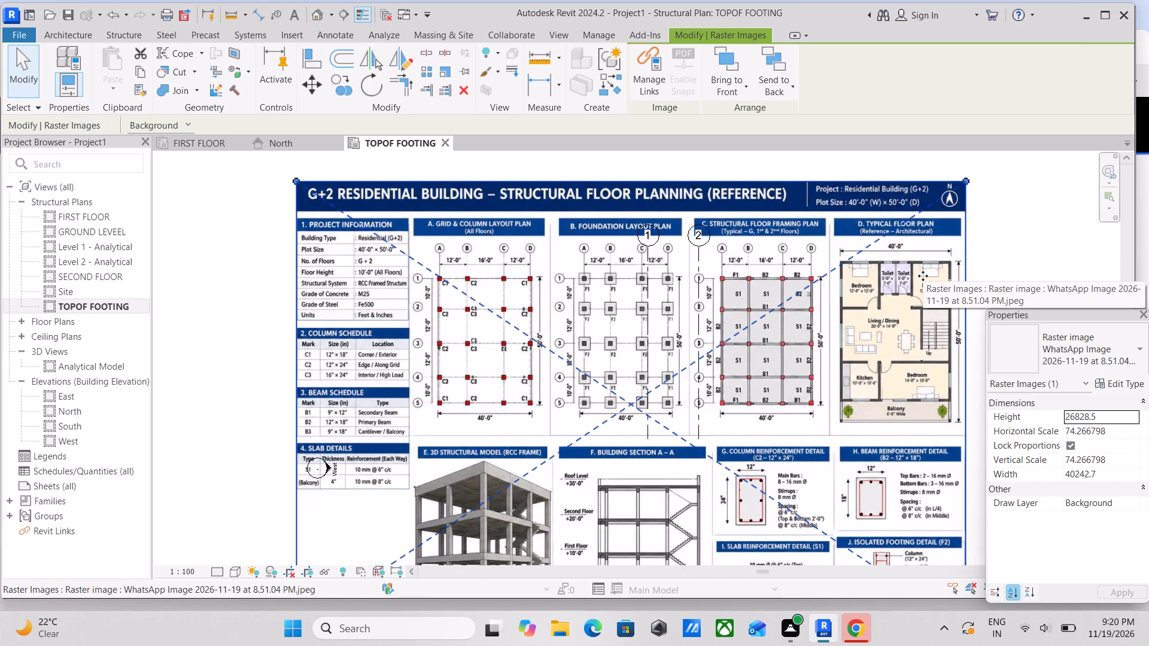
Shrink the reference image proportionally from its upper-right and lower-left corners to about 58.8% scale, about 31888 wide.
middle_click_drag(834, 301, 838, 292)
middle_click_drag(764, 294, 852, 296)
scroll(853, 296, "up", 1)
scroll(985, 189, "down", 2)
middle_click_drag(981, 189, 926, 214)
left_click_drag(1014, 181, 977, 194)
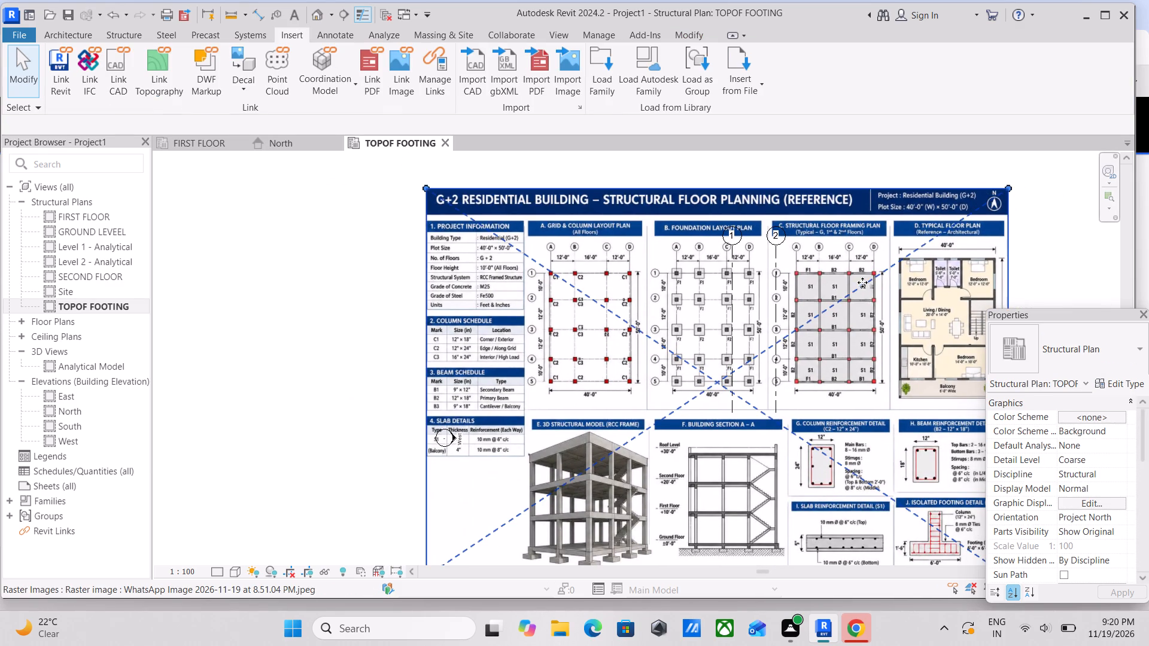
left_click_drag(1008, 194, 983, 212)
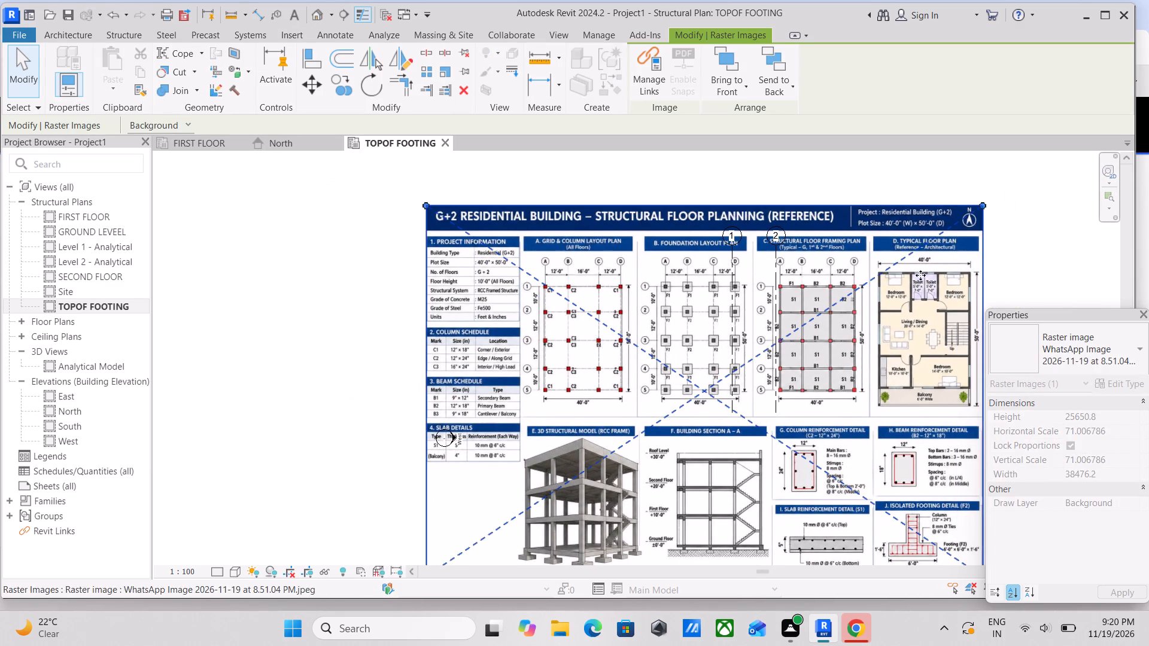
middle_click_drag(920, 275, 902, 248)
scroll(788, 307, "down", 1)
middle_click_drag(788, 299, 838, 222)
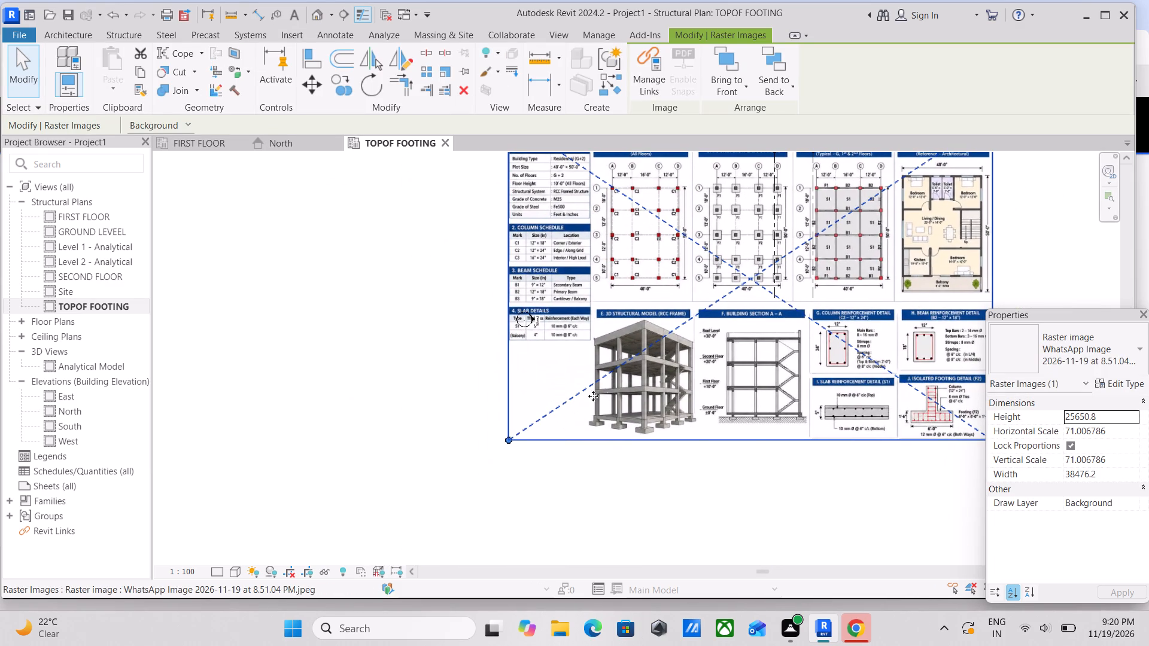
left_click_drag(505, 440, 588, 385)
Nudge the reference image a net four increments to the right to align foundation axis A with grid line 1.
middle_click_drag(691, 307, 603, 399)
scroll(644, 361, "up", 1)
middle_click_drag(729, 240, 736, 295)
scroll(732, 293, "up", 2)
key("Left")
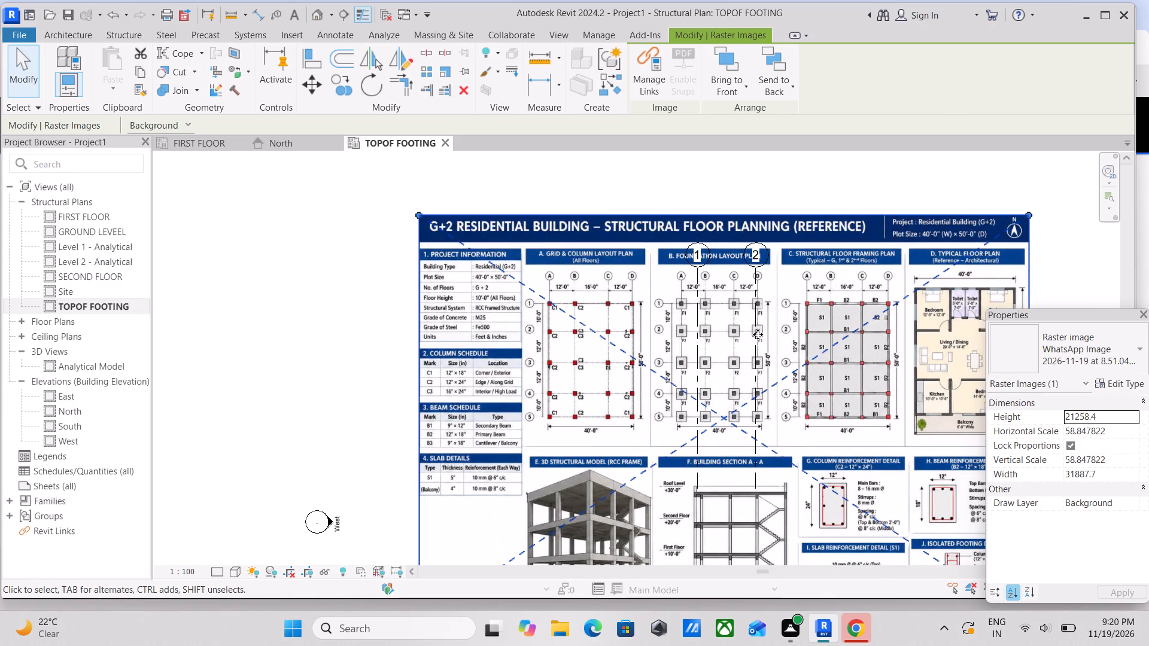
key("Left")
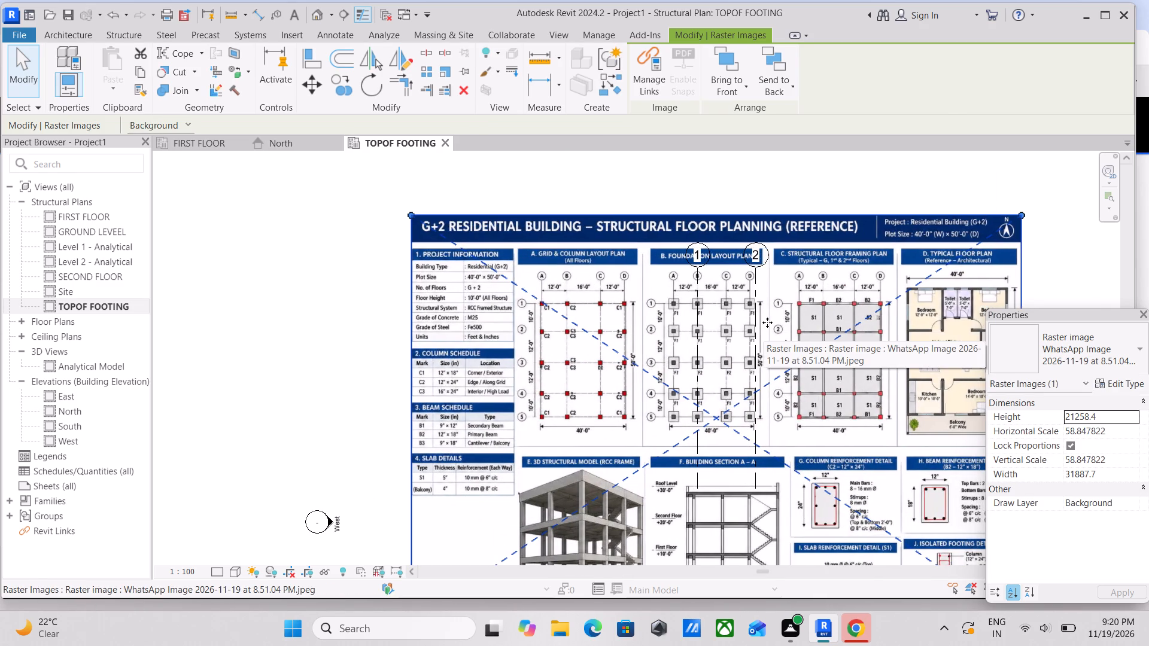
key("Right")
key("Right")
key("Right")
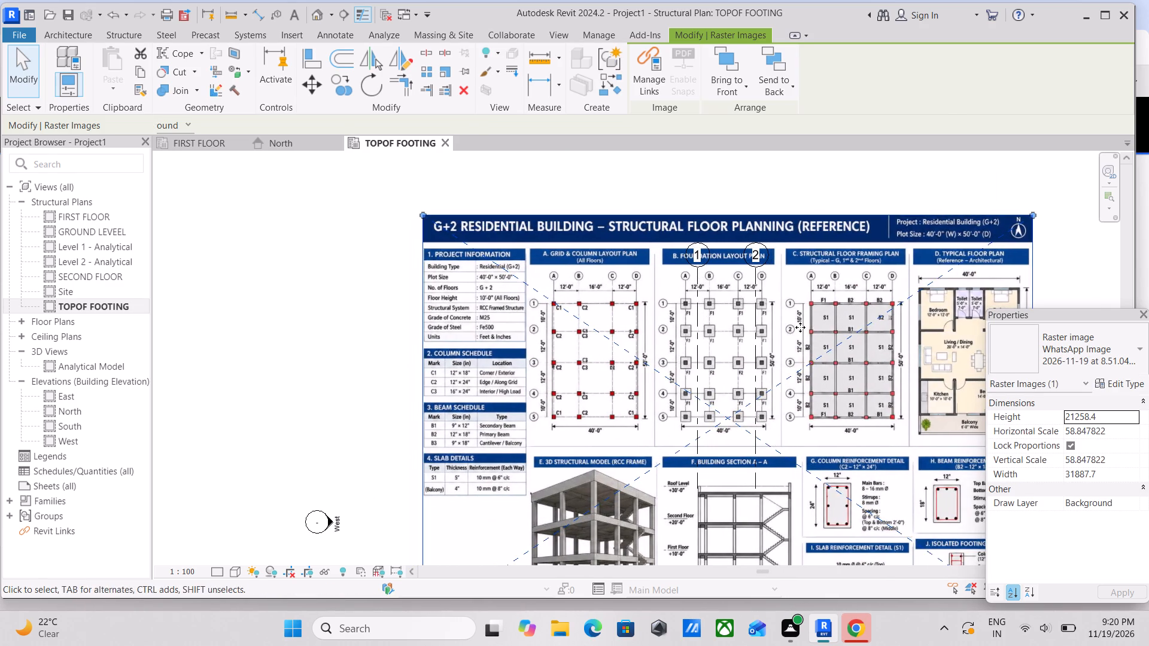
key("Right")
key("Right")
key("Right")
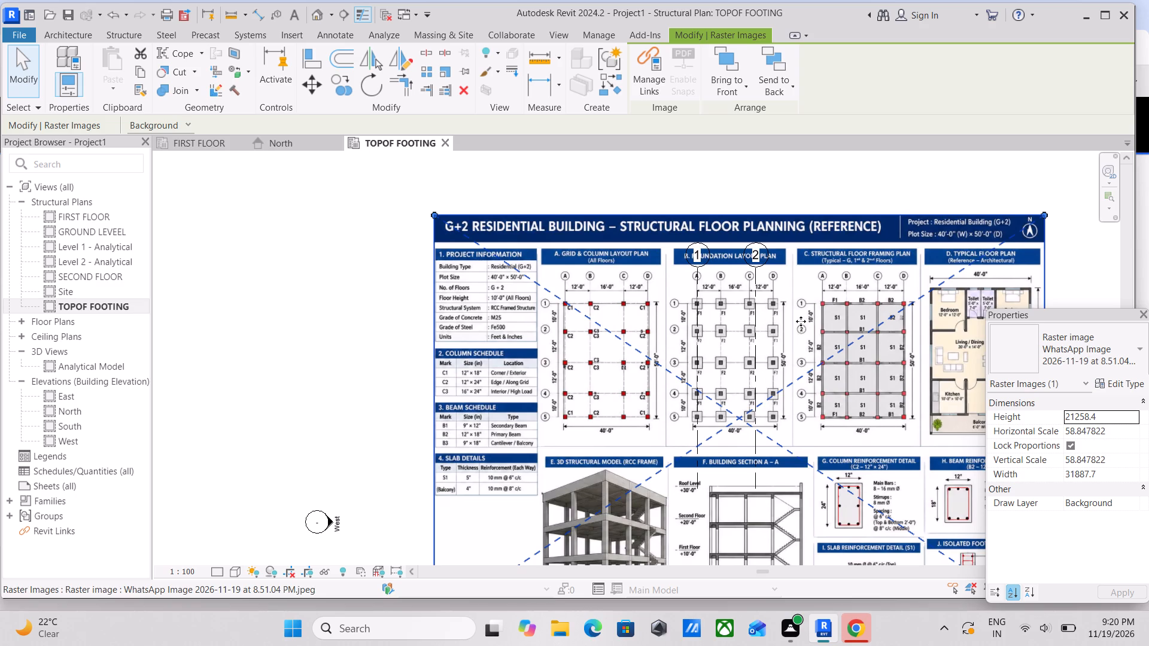
Enlarge the reference image proportionally from its upper-right corner to about 64.4% scale, about 34877 wide.
middle_click_drag(800, 321, 724, 312)
scroll(755, 306, "down", 2)
middle_click_drag(716, 306, 673, 313)
scroll(734, 300, "up", 1)
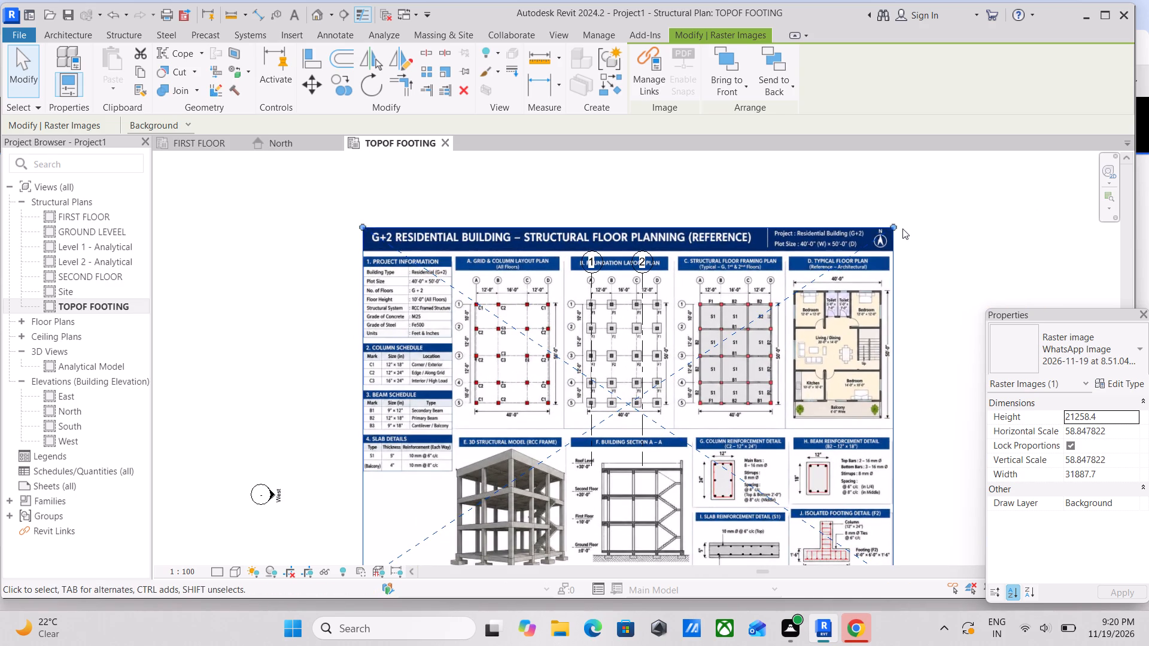
left_click_drag(896, 226, 935, 200)
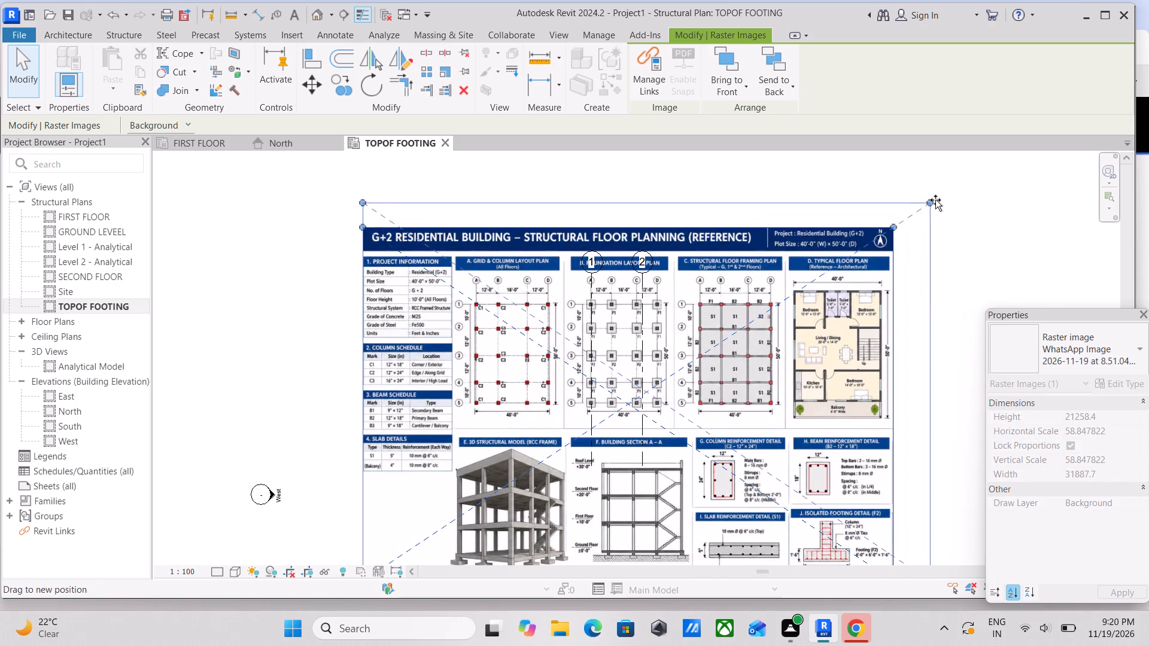
left_click_drag(935, 200, 946, 192)
Shrink the reference image proportionally from its lower-right corner in two passes to about 56.2% scale, about 30446 wide.
scroll(707, 318, "up", 2)
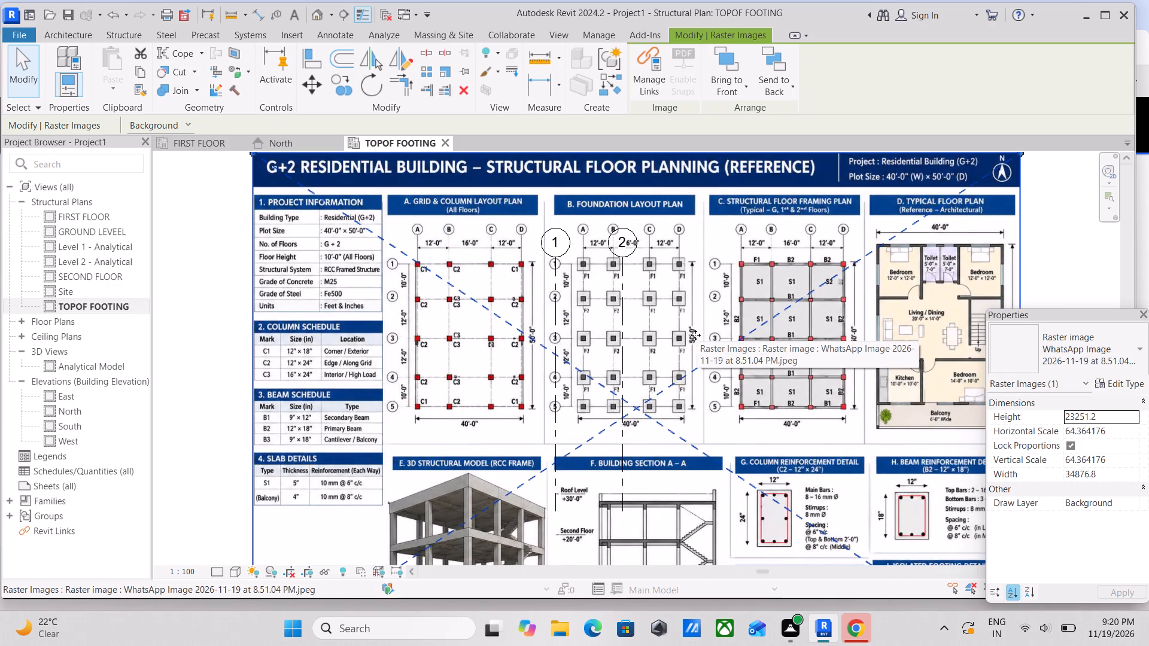
scroll(649, 317, "down", 1)
middle_click_drag(649, 317, 620, 271)
scroll(649, 267, "up", 1)
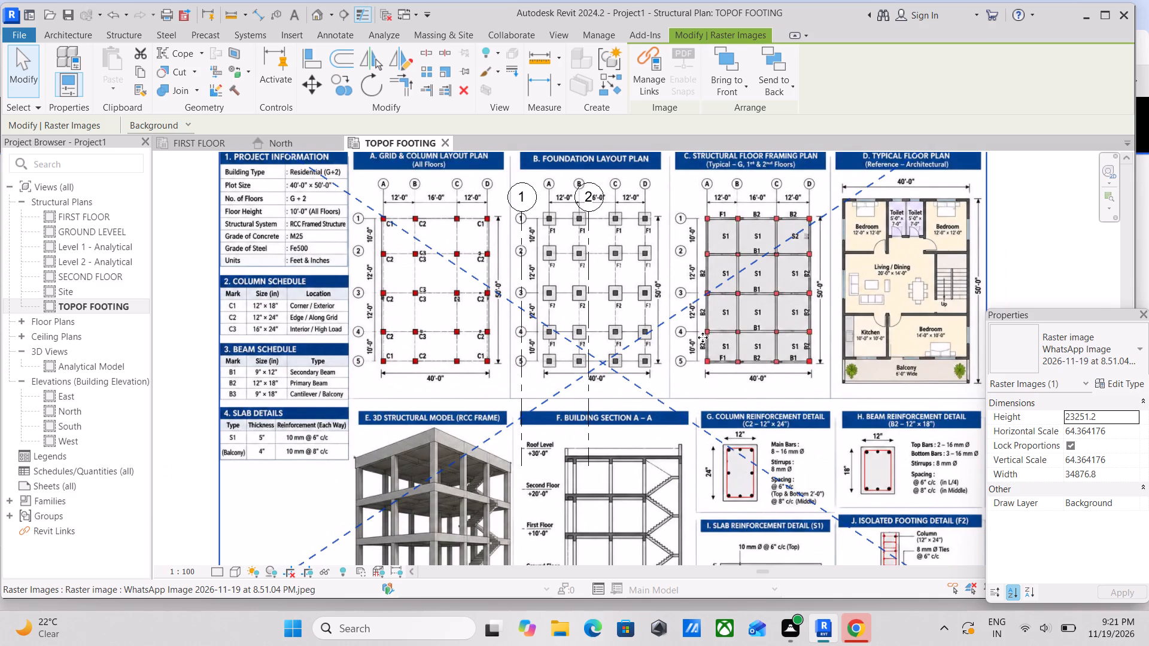
scroll(703, 337, "down", 3)
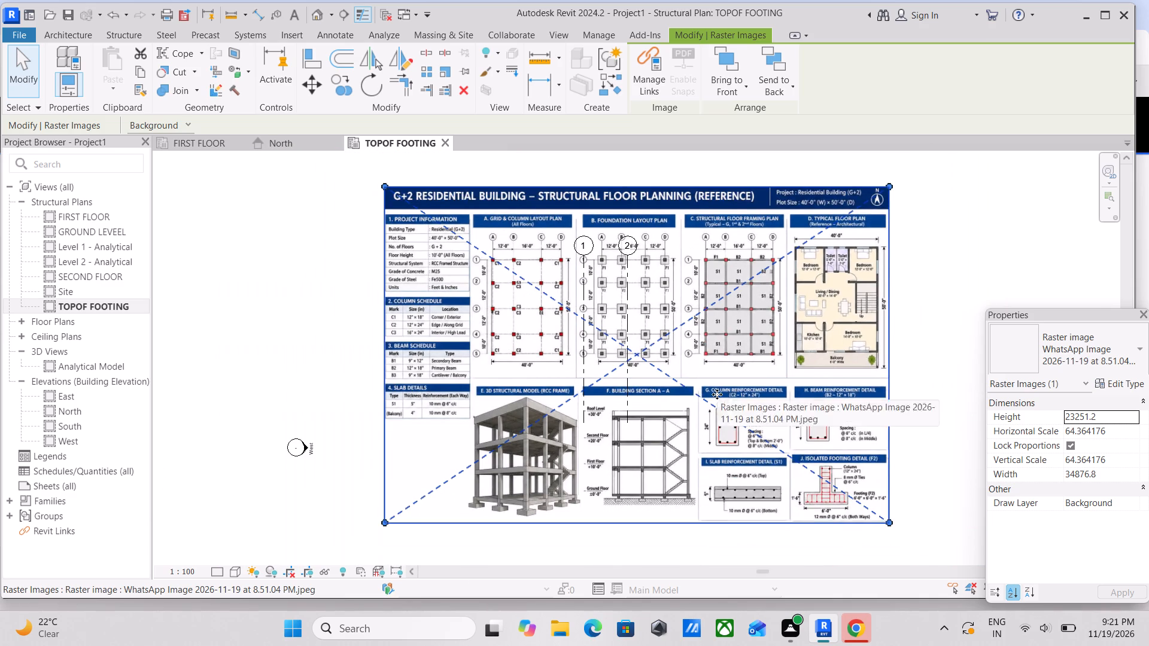
middle_click_drag(717, 394, 704, 368)
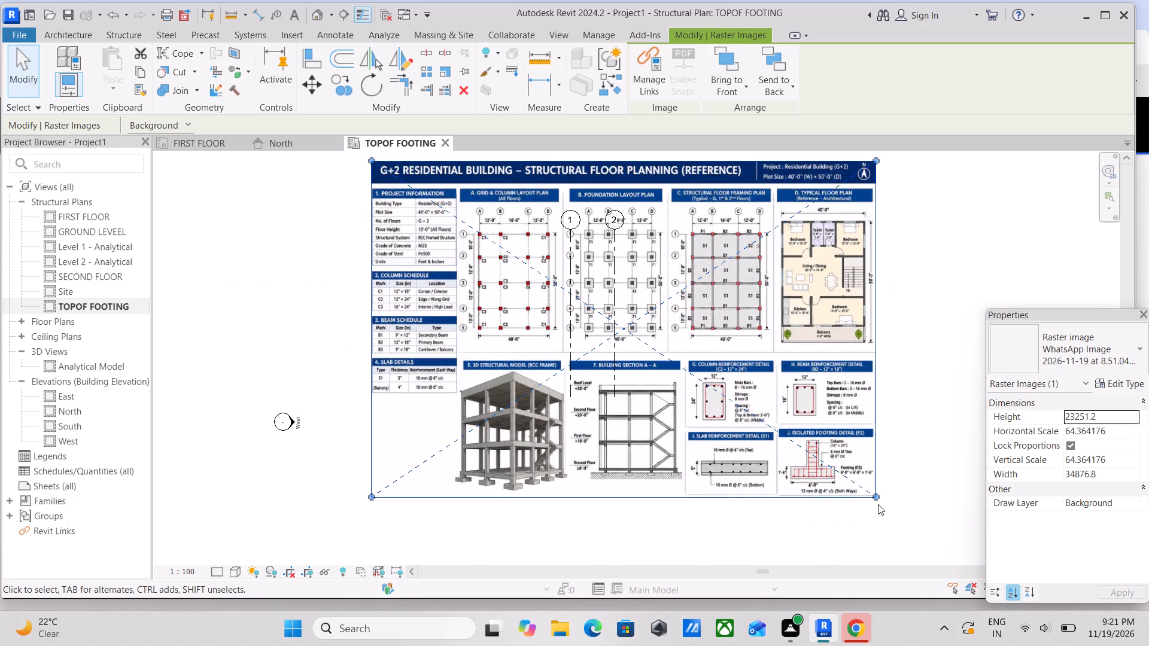
left_click_drag(878, 503, 829, 483)
scroll(621, 345, "up", 3)
middle_click_drag(622, 345, 665, 390)
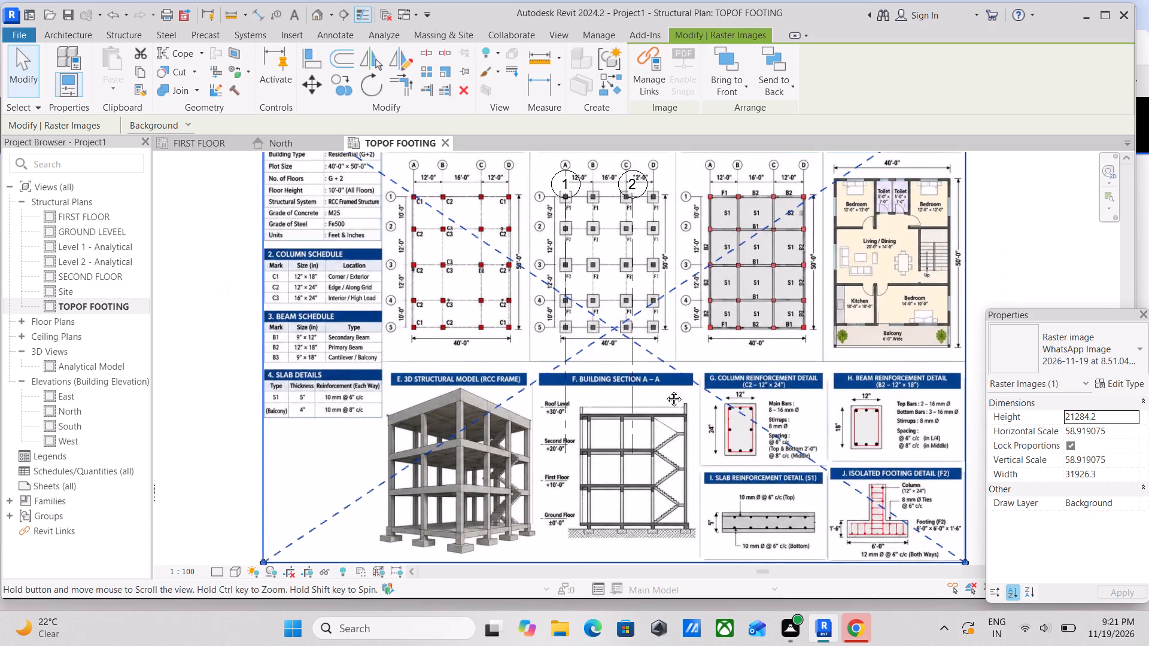
middle_click_drag(665, 390, 667, 391)
scroll(892, 501, "down", 2)
middle_click_drag(868, 472, 811, 414)
scroll(811, 414, "down", 1)
middle_click_drag(811, 414, 796, 400)
left_click_drag(883, 479, 856, 473)
middle_click_drag(789, 380, 844, 444)
Nudge the reference image four increments to the left against grid lines 1 and 2.
scroll(844, 444, "up", 1)
key("Left")
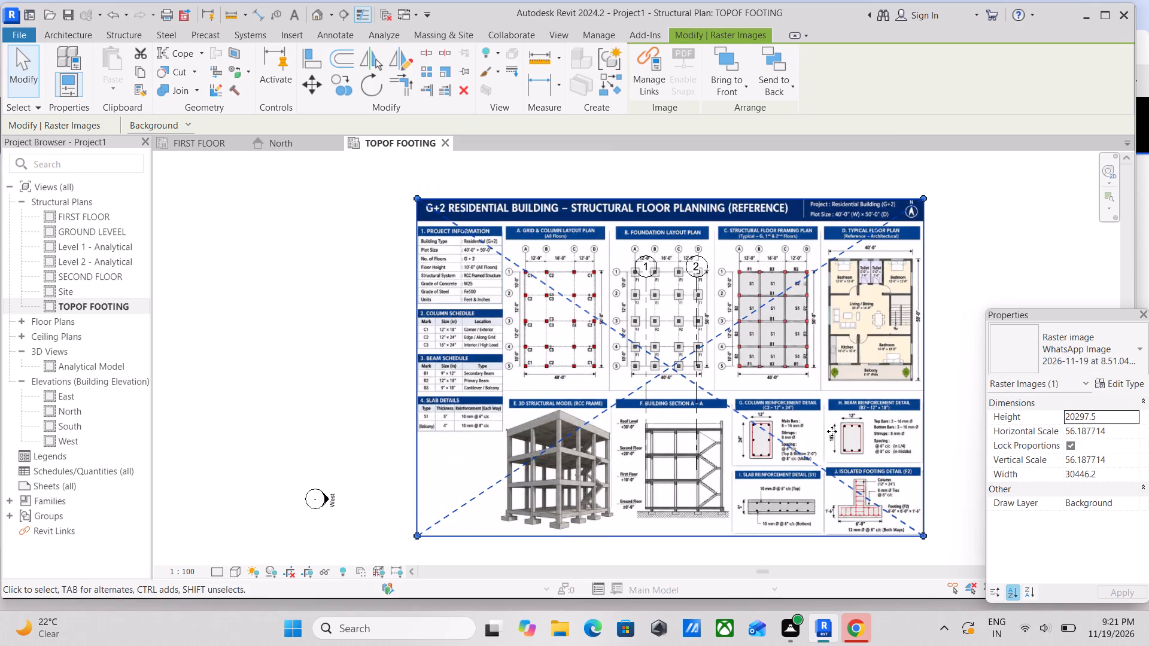
key("Left")
key("Left")
key("Left")
Temporarily hide the structural reference image in the TOPOF FOOTING plan, leaving only the grid lines shown.
scroll(704, 324, "up", 2)
scroll(790, 318, "down", 1)
middle_click_drag(790, 318, 790, 325)
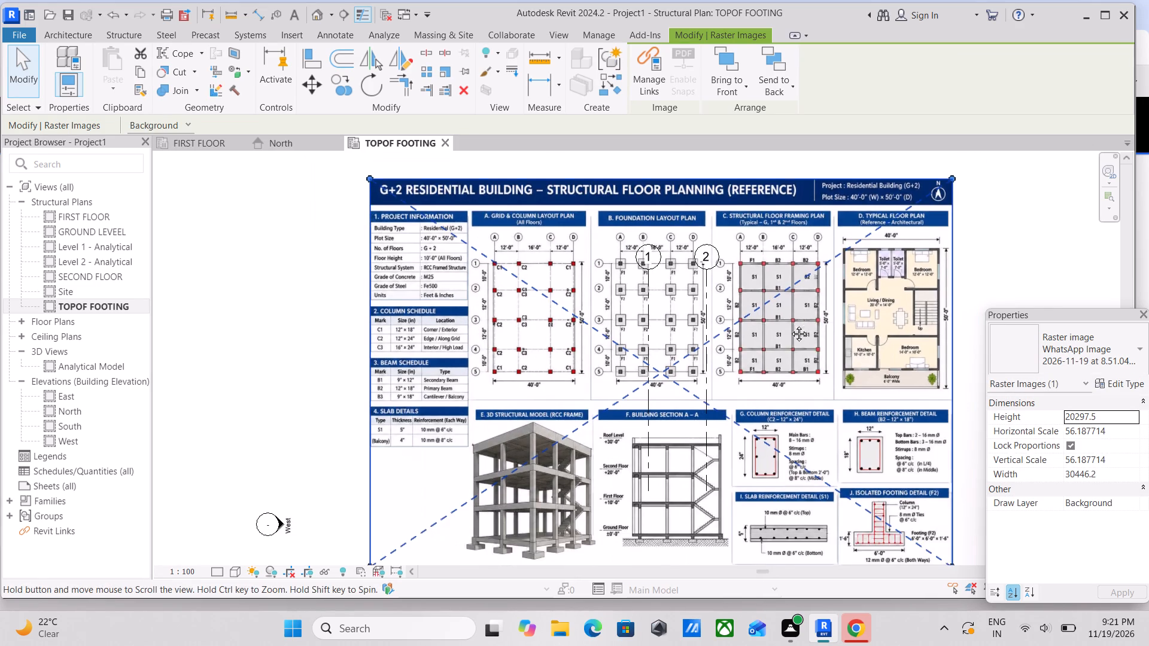
middle_click_drag(790, 325, 795, 389)
scroll(791, 422, "up", 3)
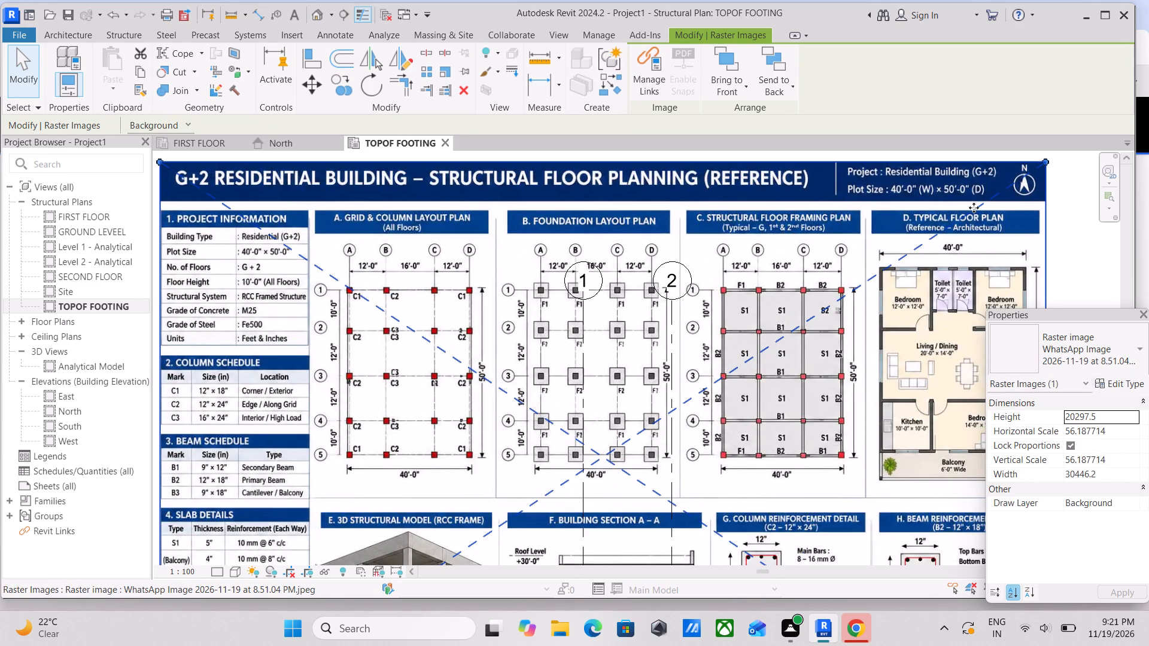
middle_click_drag(992, 222, 925, 236)
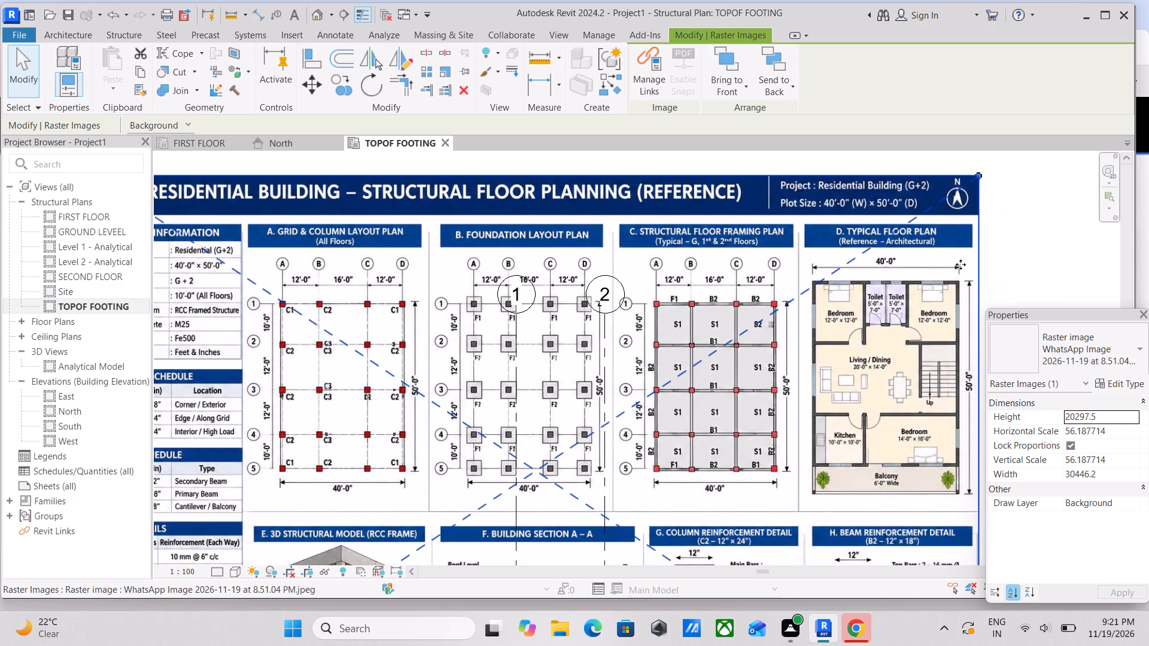
left_click(978, 284)
scroll(689, 196, "down", 1)
middle_click_drag(694, 198, 820, 242)
left_click(738, 239)
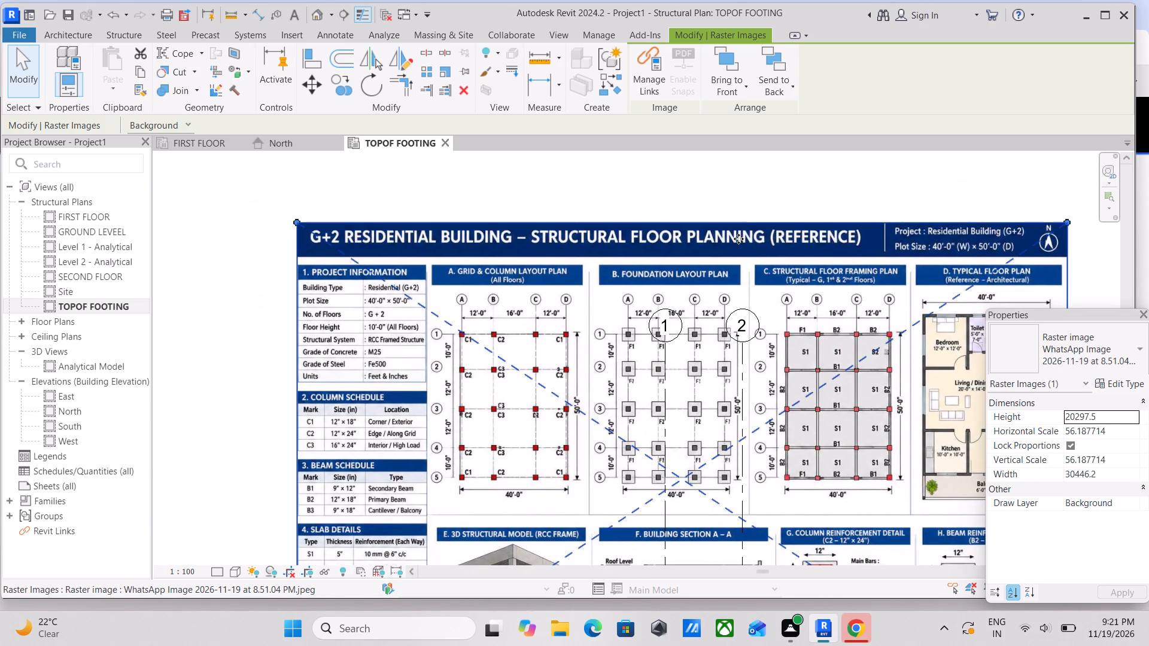
scroll(776, 244, "down", 2)
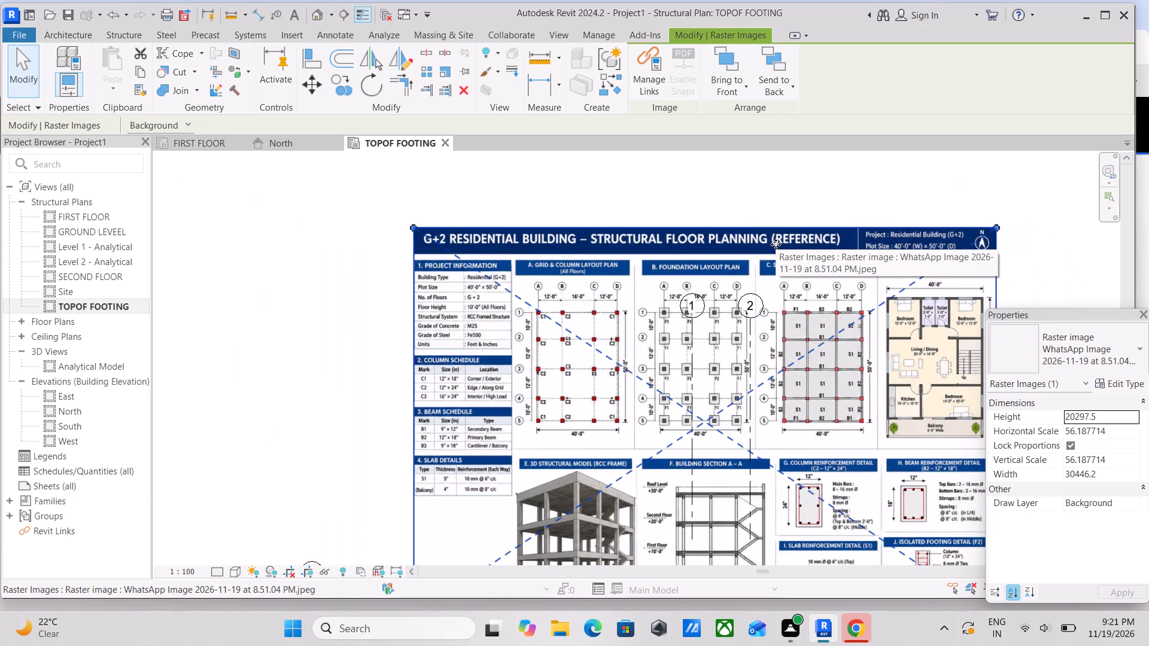
type("HH")
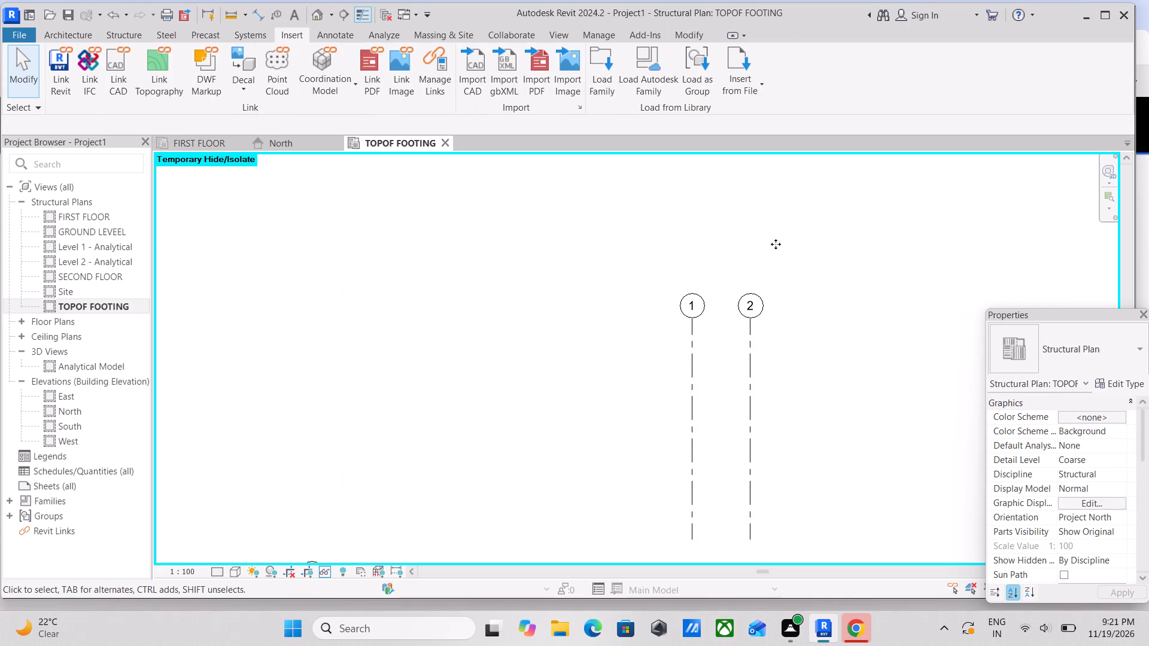
scroll(792, 381, "up", 2)
key("Escape")
Create a vertical grid line to the right of grid 2 by picking it with a 12' offset.
middle_click_drag(776, 355, 740, 374)
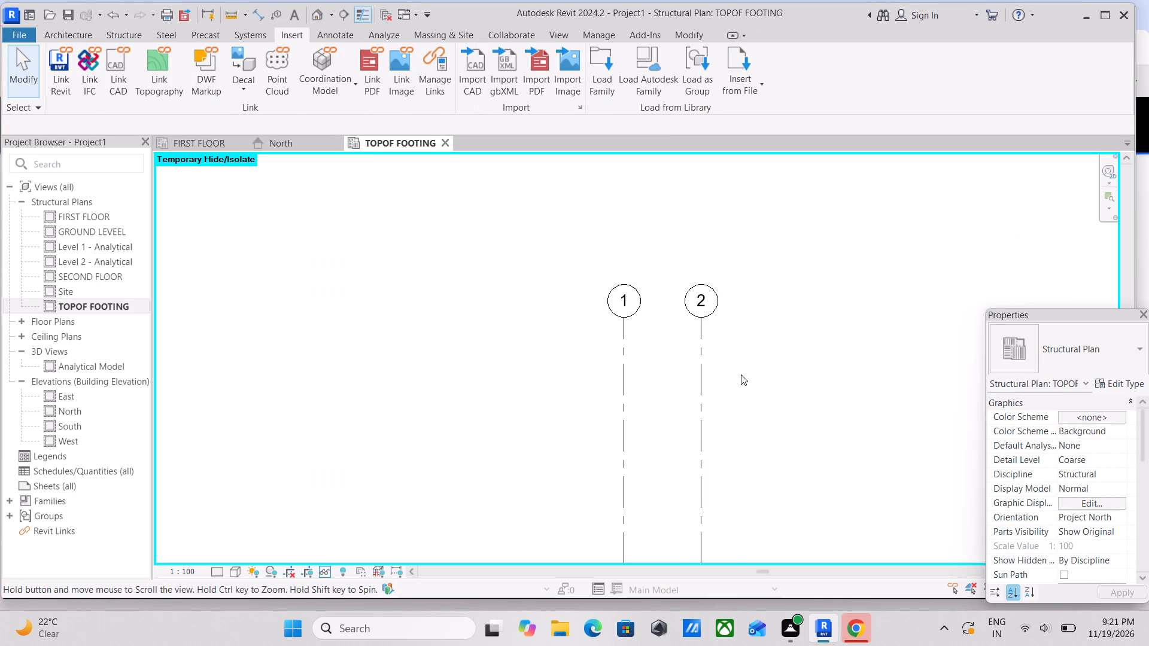
type("GR")
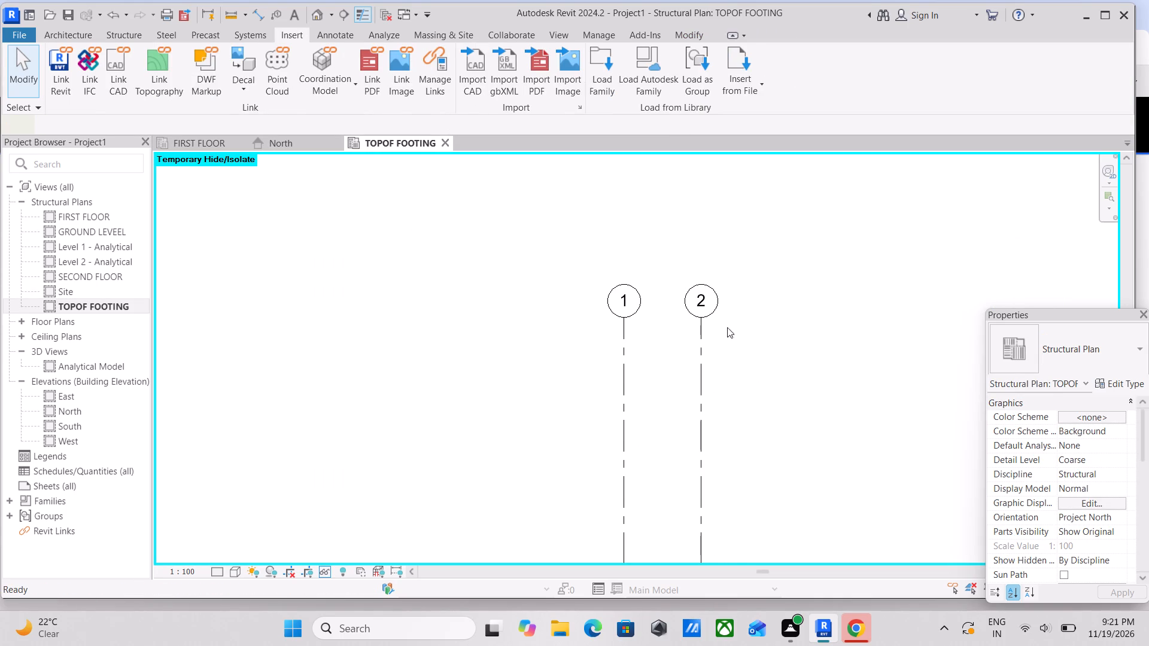
scroll(742, 331, "down", 1)
left_click(687, 60)
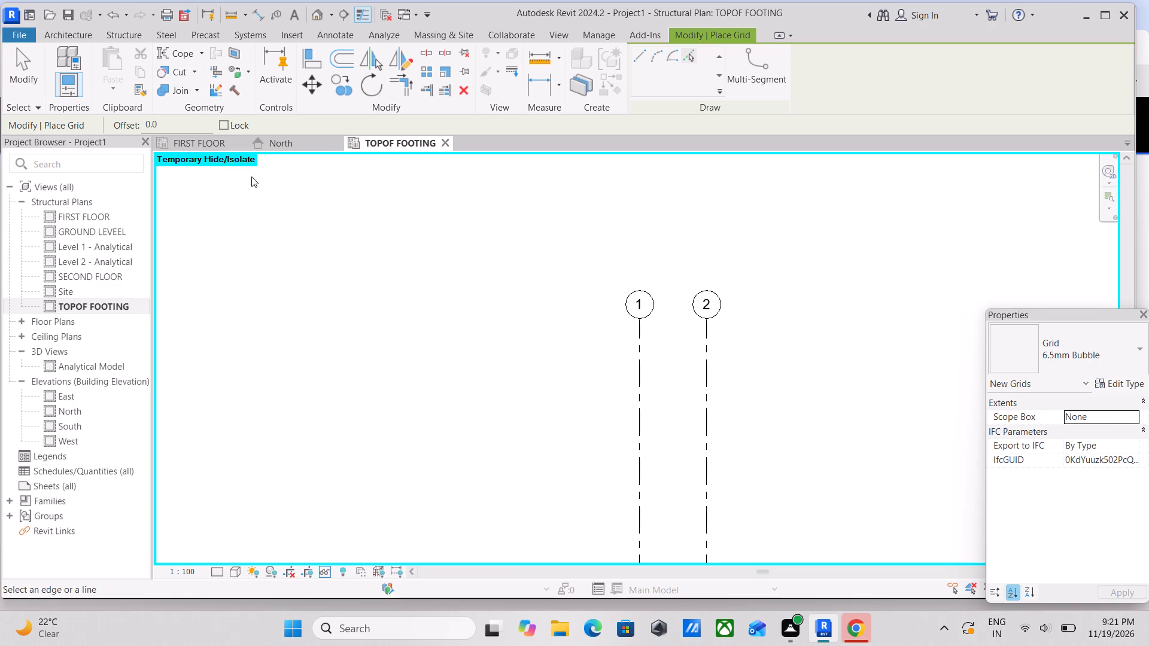
left_click_drag(163, 127, 110, 139)
key("1")
key("2")
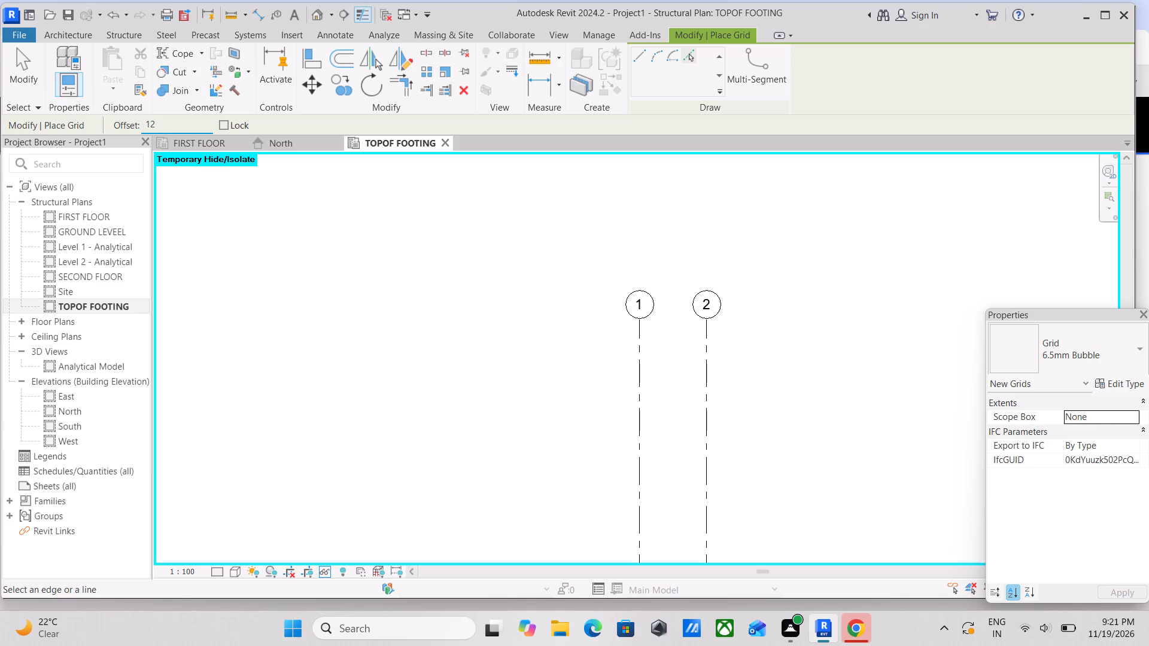
key("apostrophe")
key("Return")
middle_click_drag(692, 434, 496, 423)
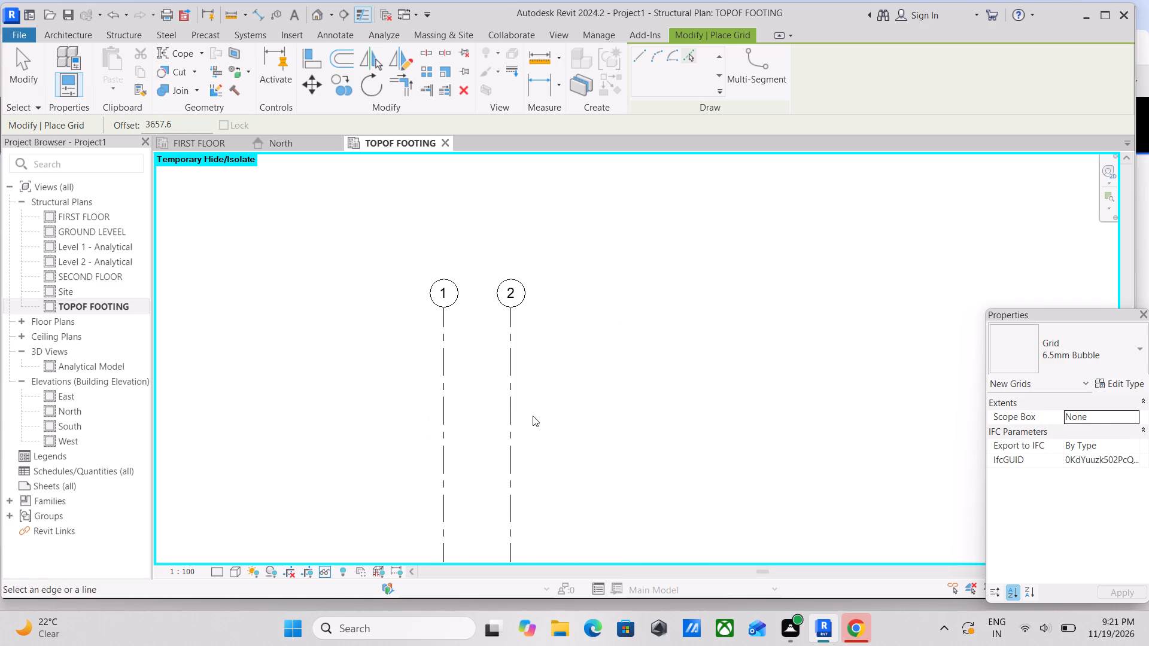
left_click(515, 410)
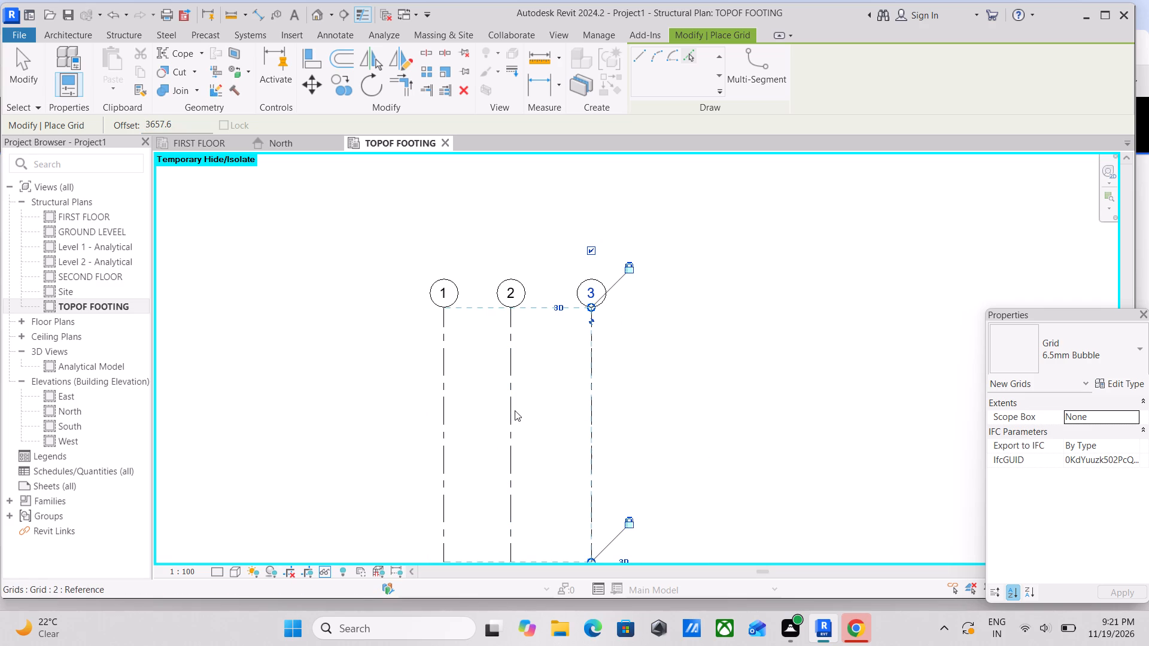
Create another vertical grid line 12' to the right of grid 3 and end the Grid command.
middle_click_drag(517, 410, 470, 400)
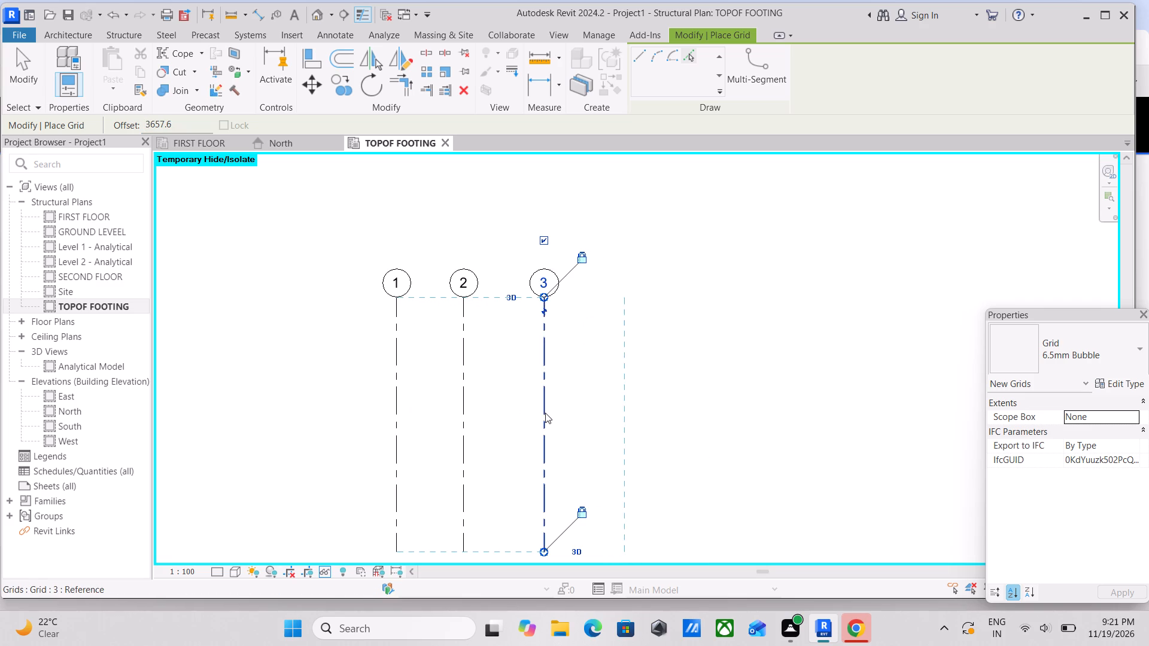
left_click(545, 413)
scroll(545, 413, "down", 1)
middle_click(545, 413)
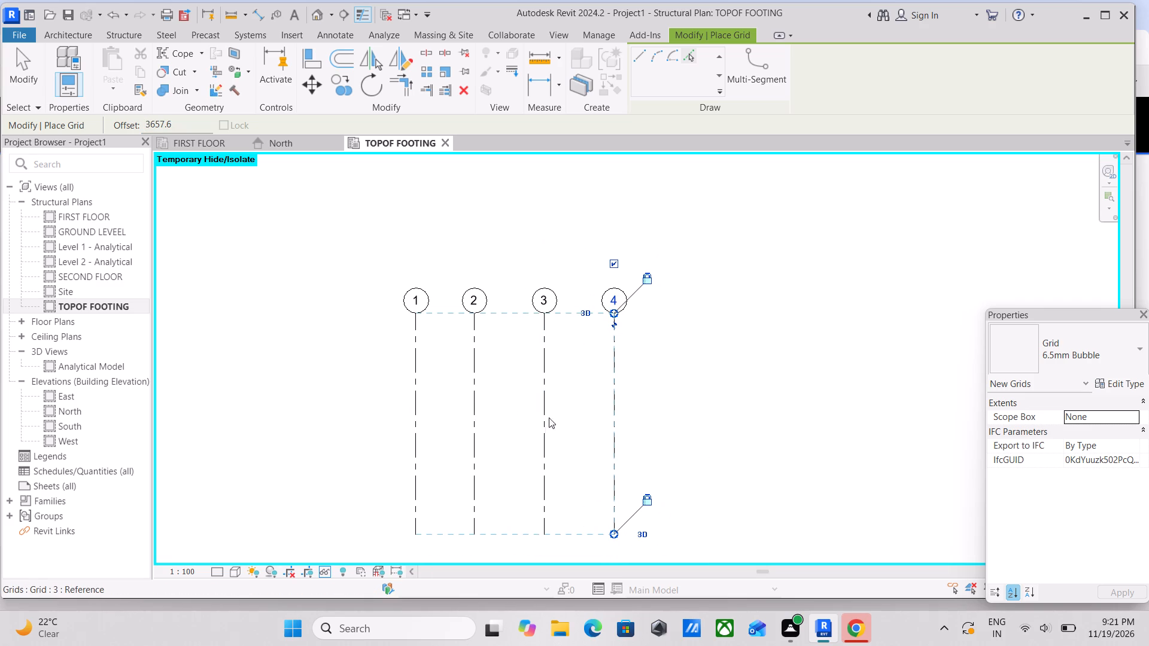
key("Escape")
key("Escape")
scroll(682, 381, "up", 2)
middle_click_drag(646, 400, 619, 415)
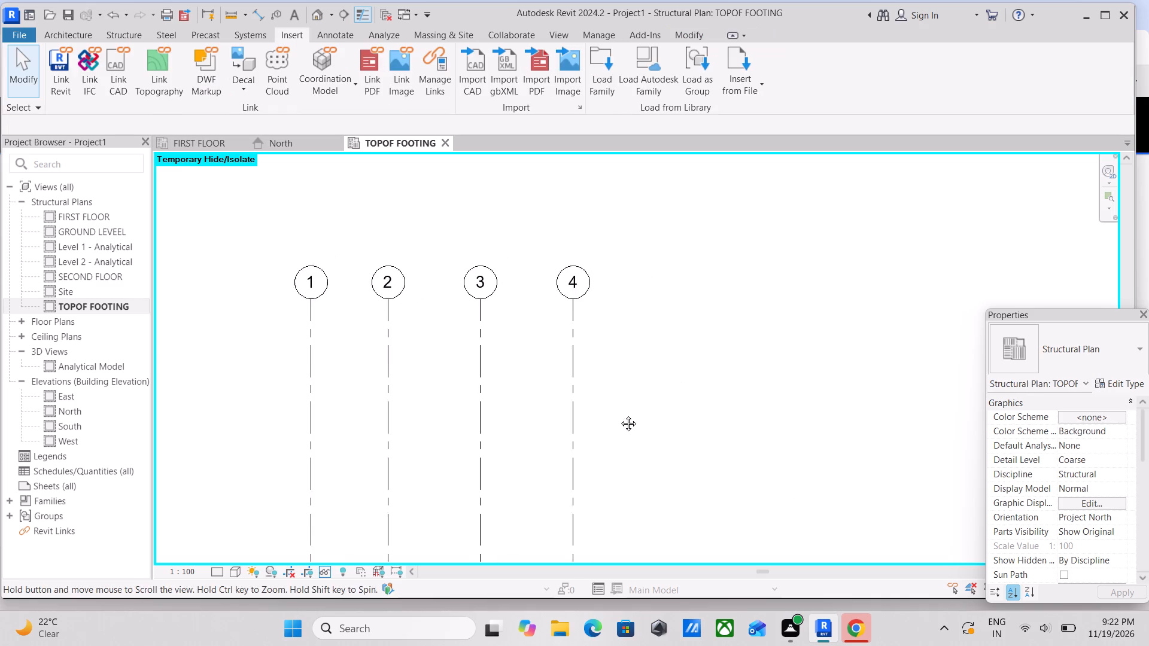
middle_click_drag(619, 415, 615, 426)
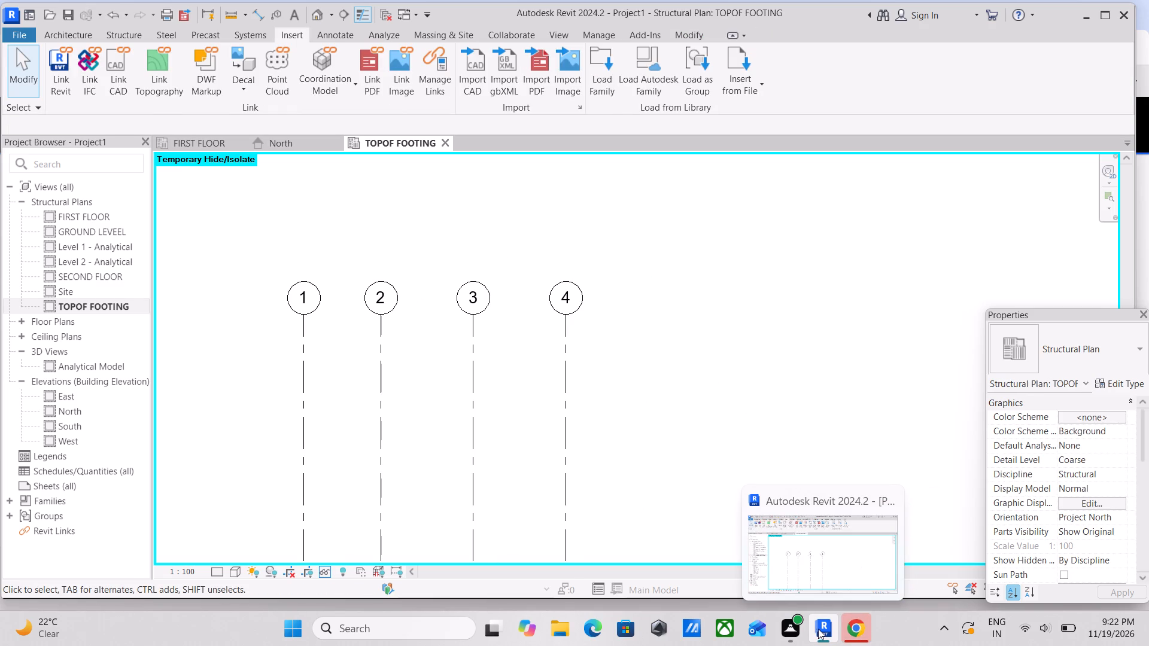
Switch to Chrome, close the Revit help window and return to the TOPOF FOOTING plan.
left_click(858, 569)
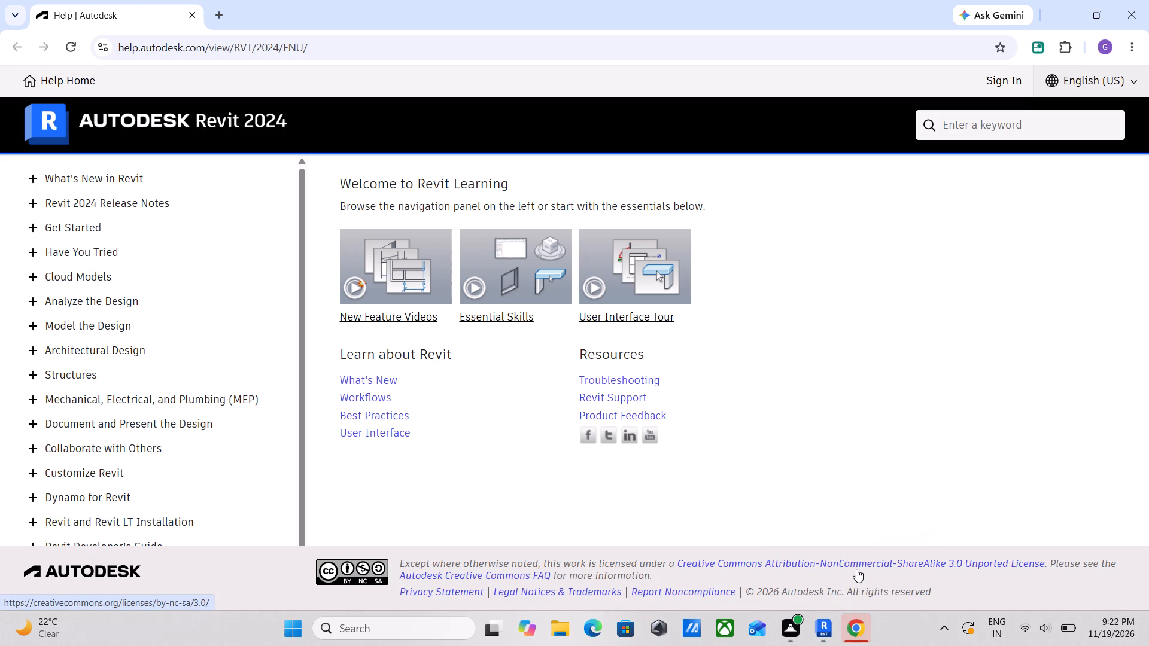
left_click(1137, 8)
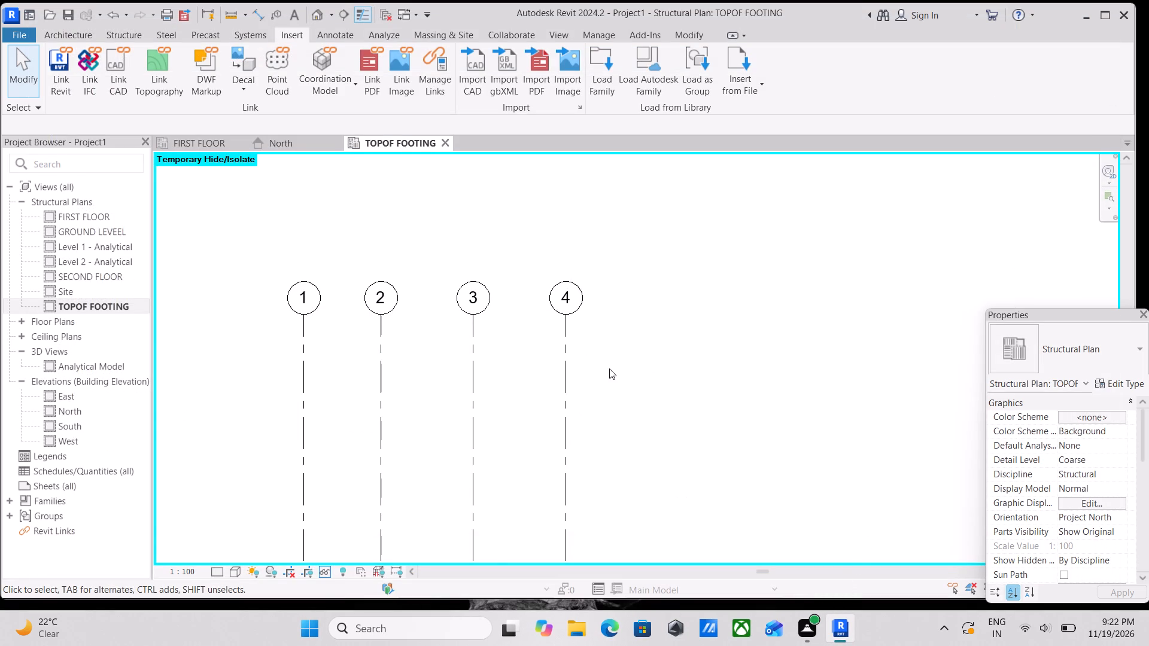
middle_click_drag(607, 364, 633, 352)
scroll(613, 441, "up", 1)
Open the recent image WhatsApp Image 2026-11-19 at 11.52.22 AM in Photos, examine its grid and foundation layouts, and return to Revit.
left_click(315, 632)
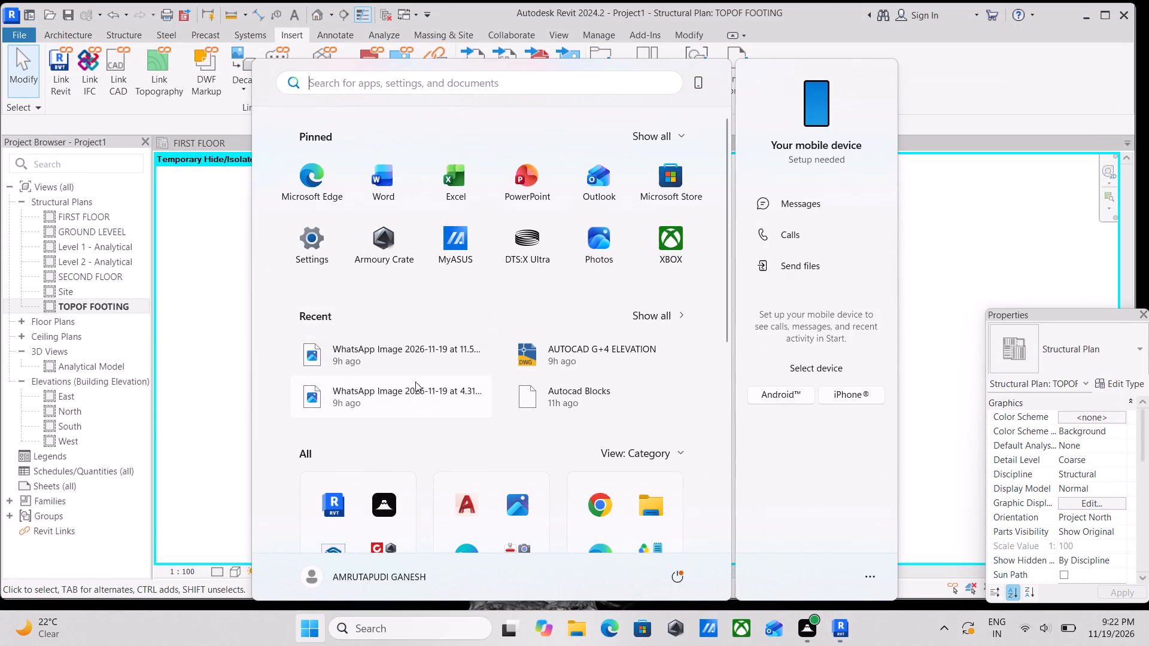
left_click(415, 352)
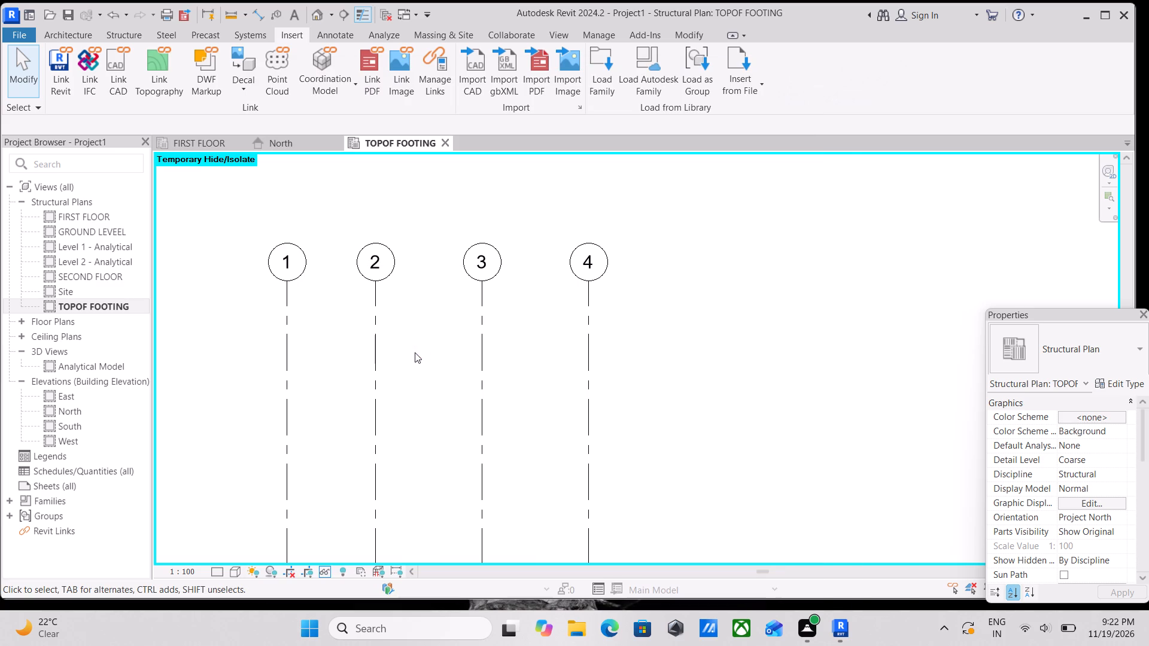
scroll(503, 370, "up", 3)
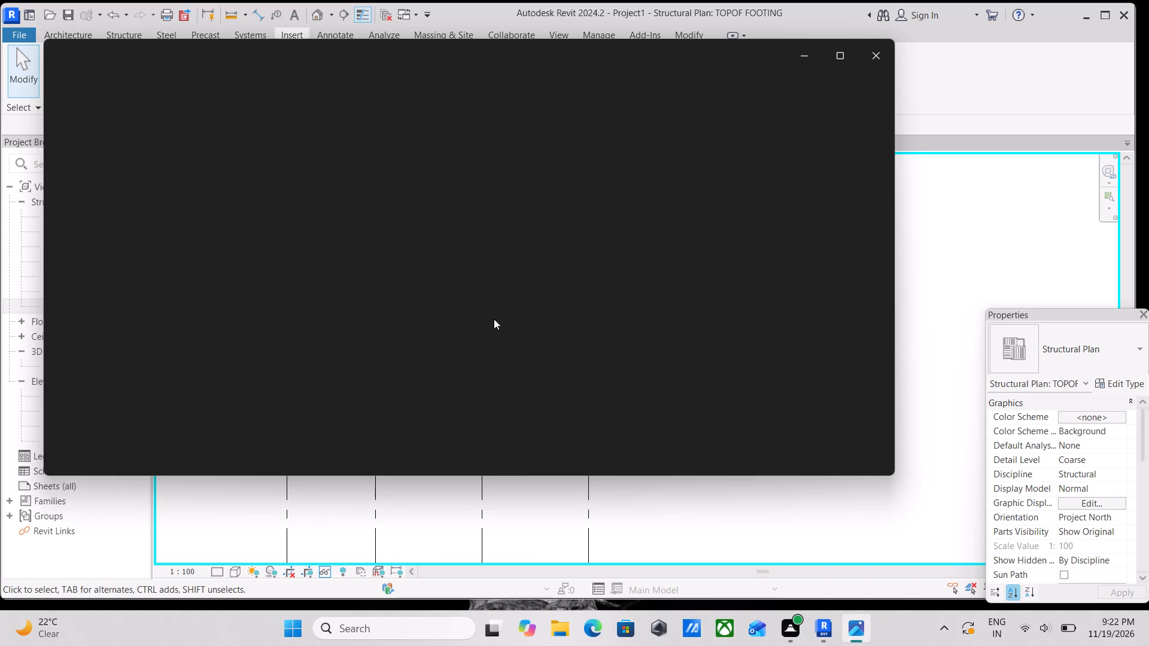
scroll(513, 188, "up", 2)
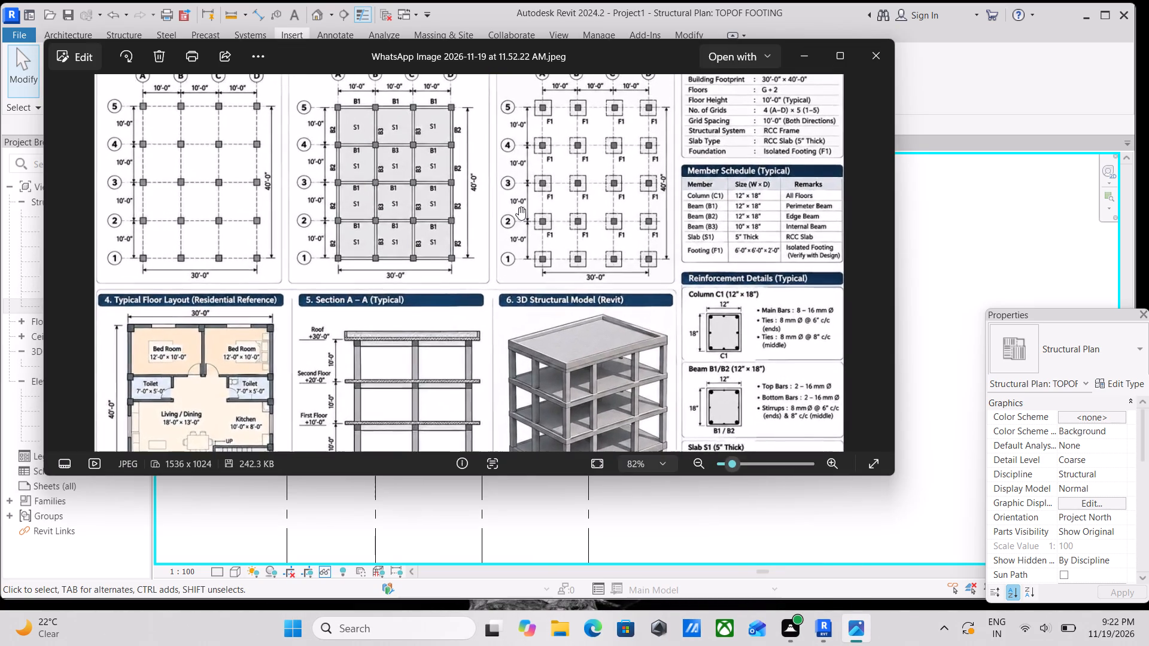
scroll(519, 207, "up", 1)
middle_click_drag(519, 207, 534, 245)
left_click(889, 35)
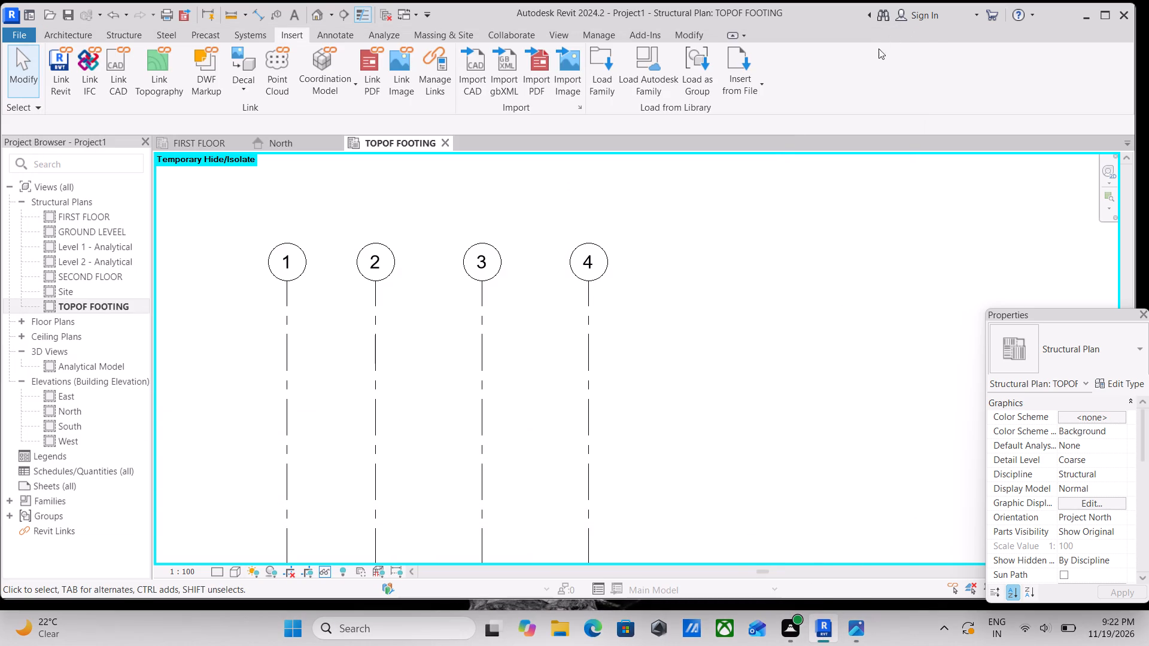
Review the lower ends of the grid lines and switch to File Explorer to look for the structural reference image.
scroll(430, 373, "down", 1)
middle_click_drag(430, 370, 445, 224)
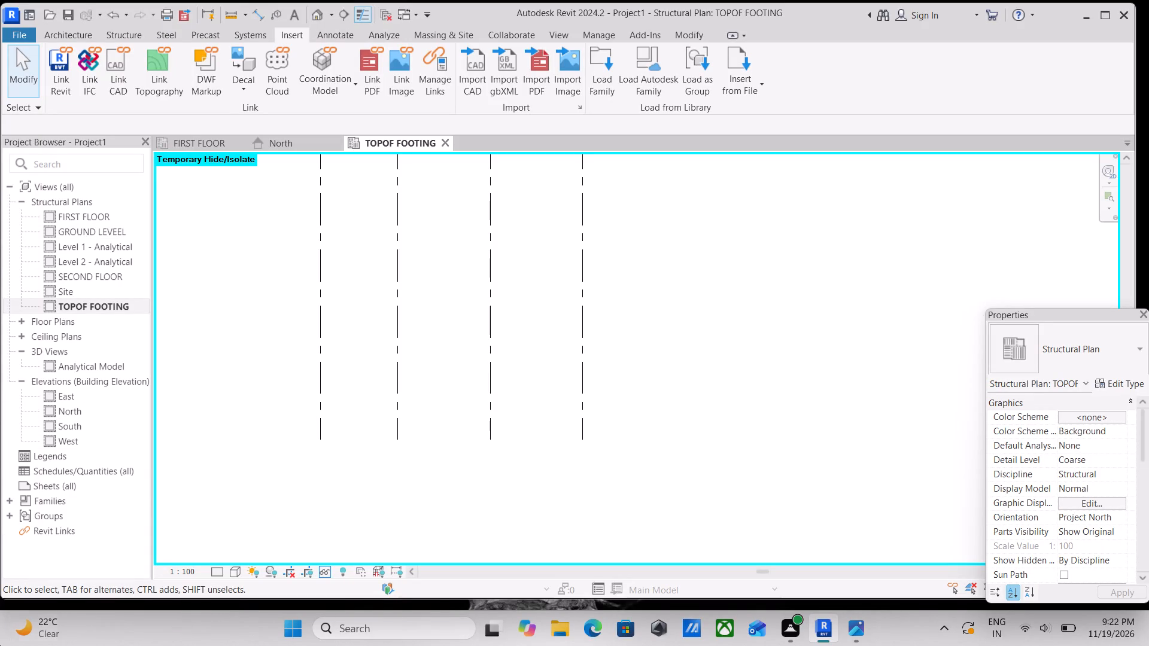
left_click(294, 619)
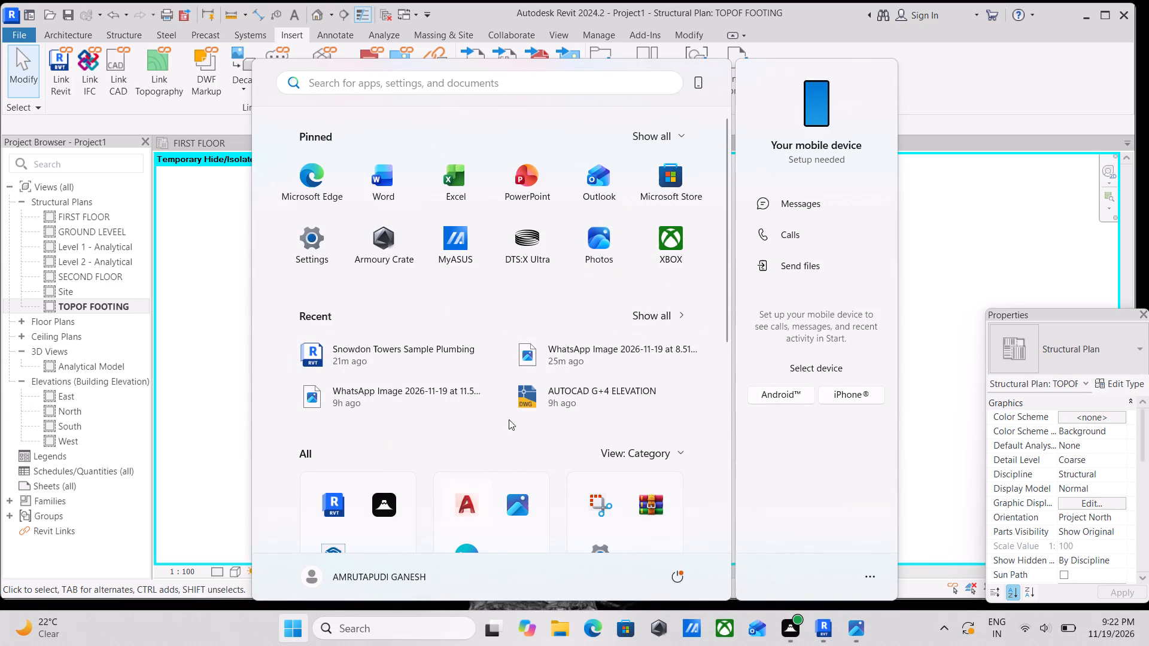
left_click(561, 629)
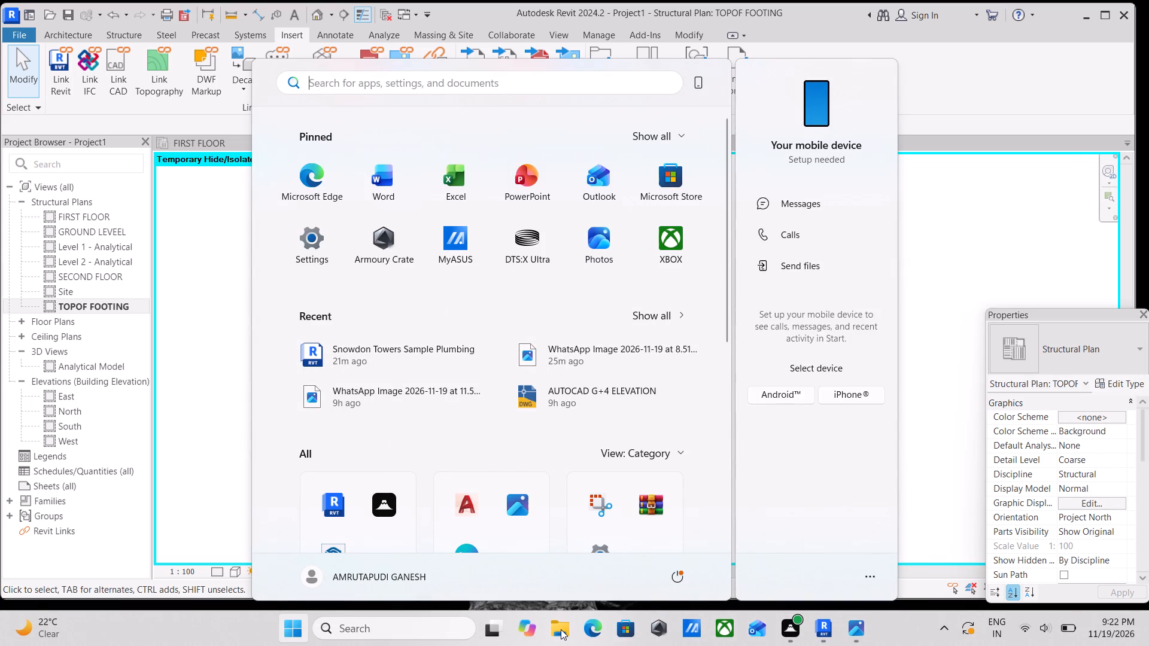
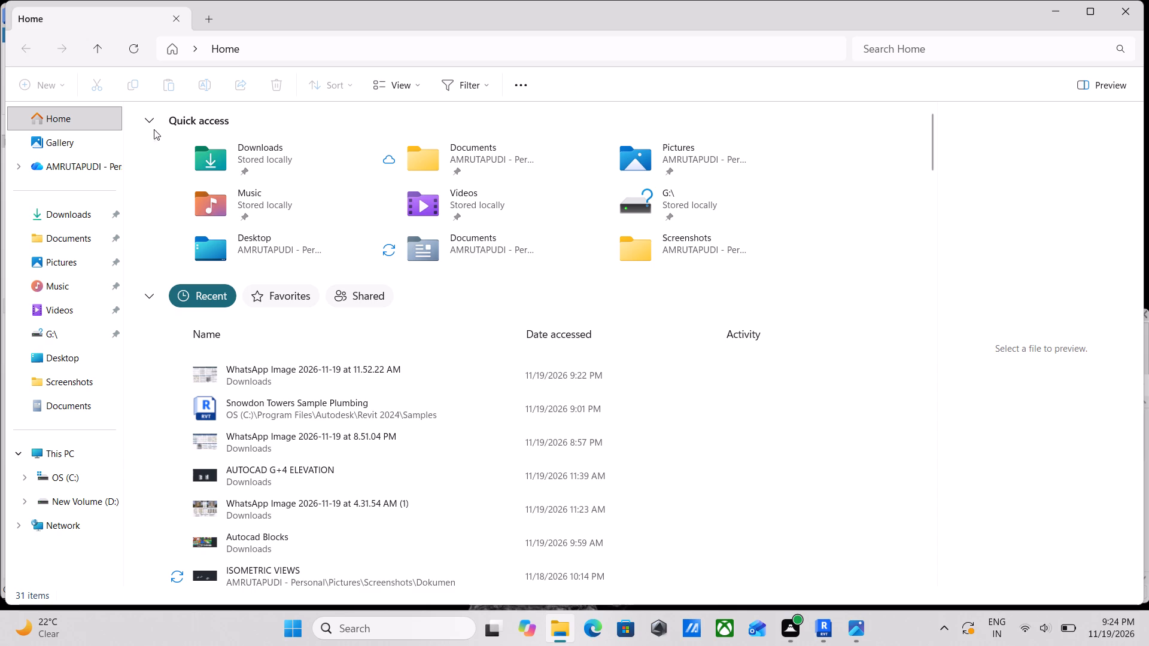
Open the recent image WhatsApp Image 2026-11-19 at 11.52.22 AM, check its beam and foundation layouts, and close it.
double_click(195, 375)
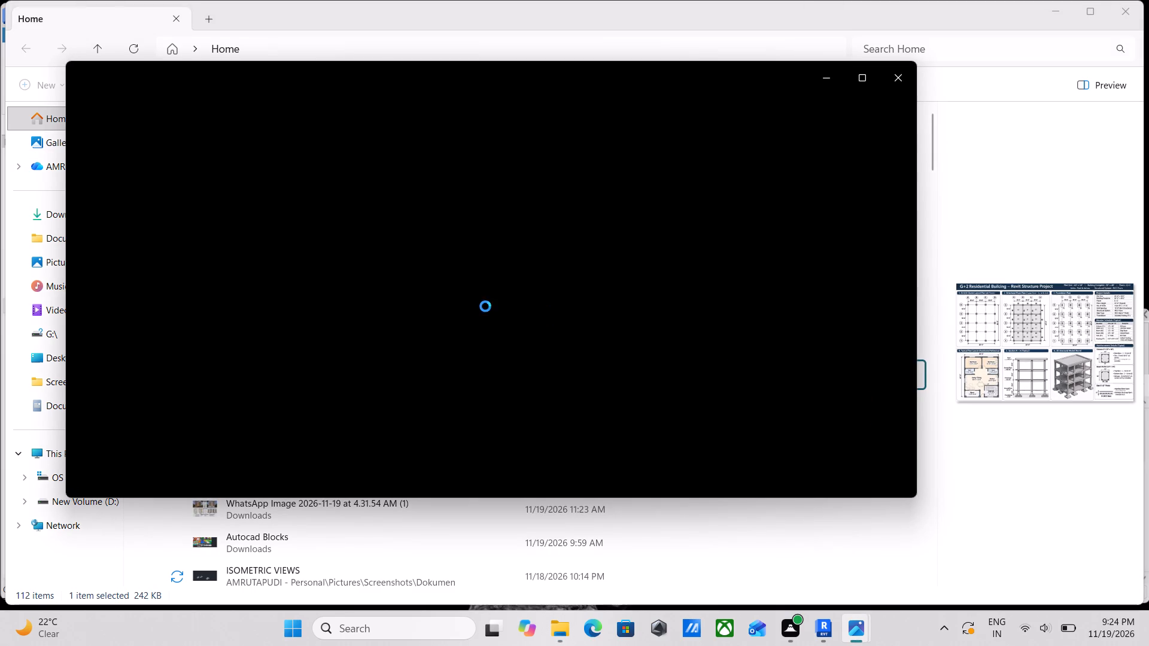
scroll(348, 231, "up", 1)
scroll(420, 247, "up", 3)
scroll(330, 117, "up", 2)
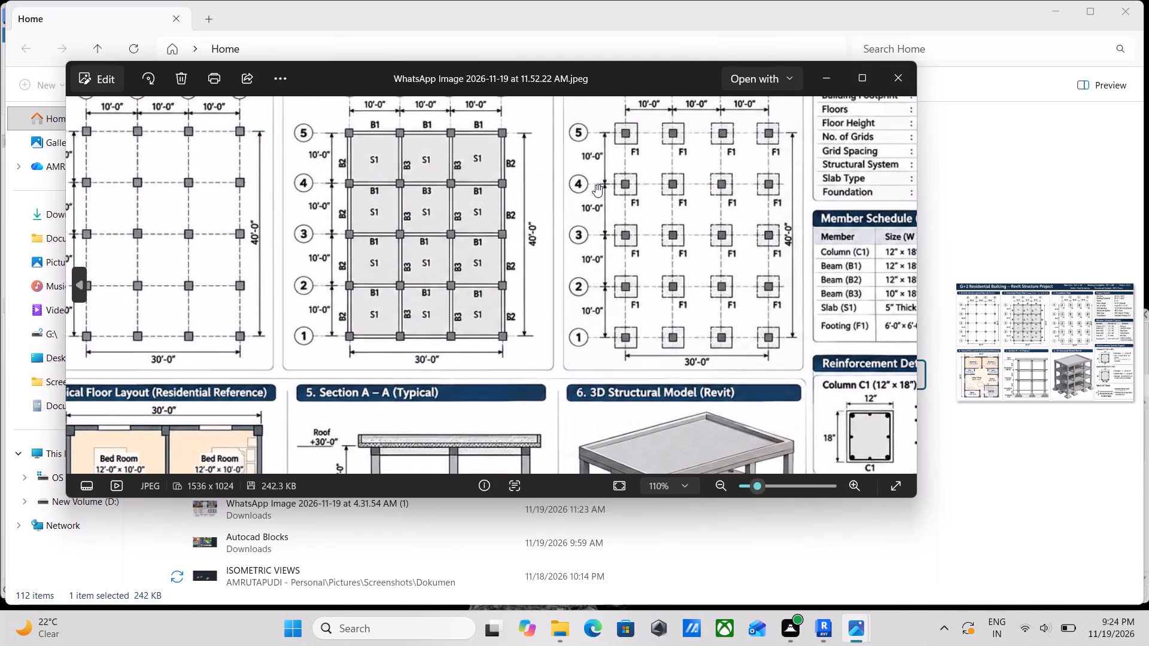
left_click(906, 84)
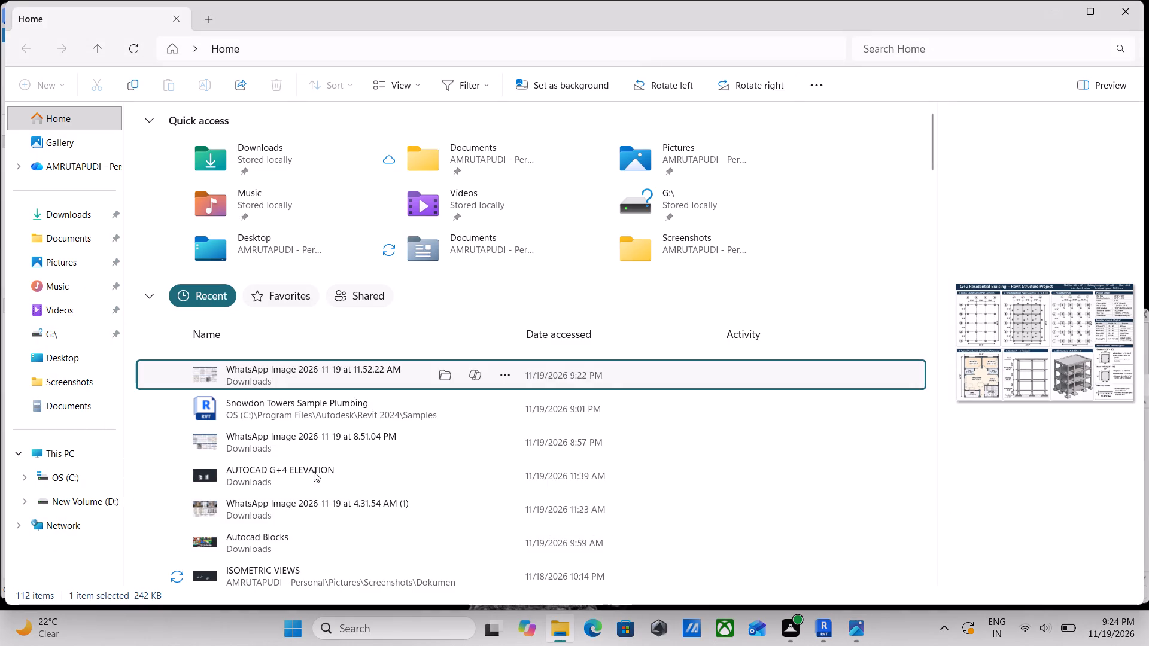
Open WhatsApp Image 2026-11-19 at 8.51.04 PM from the Downloads folder, return to Revit, and close both reference image windows.
double_click(99, 221)
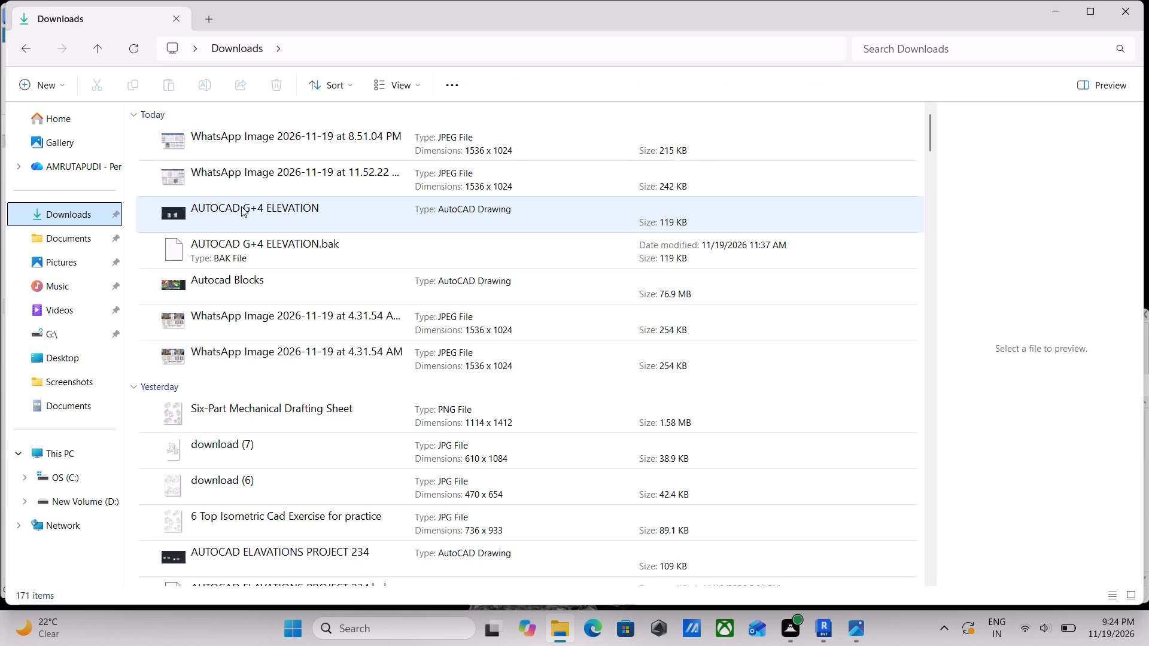
scroll(243, 191, "up", 5)
double_click(298, 139)
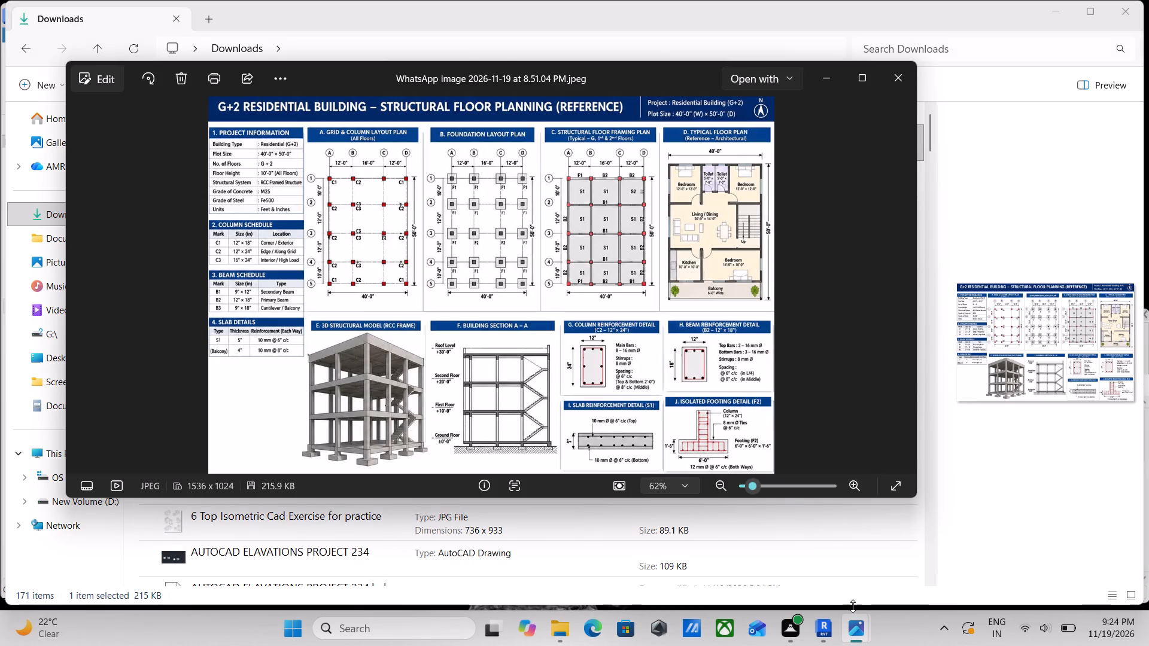
left_click(835, 578)
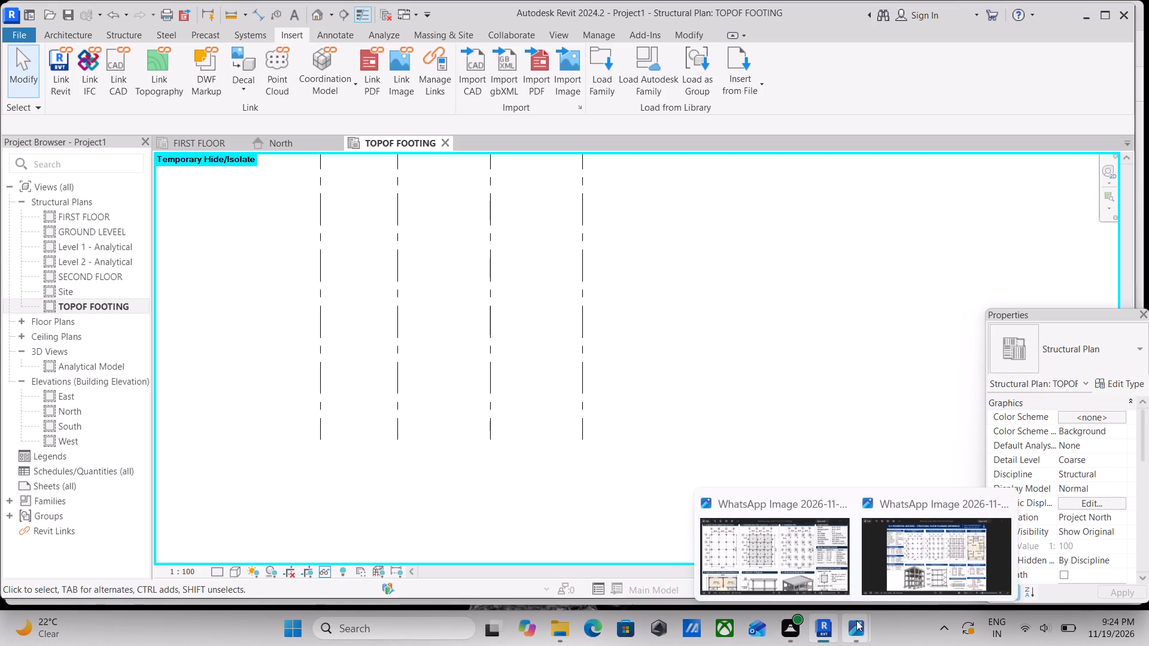
left_click(1001, 504)
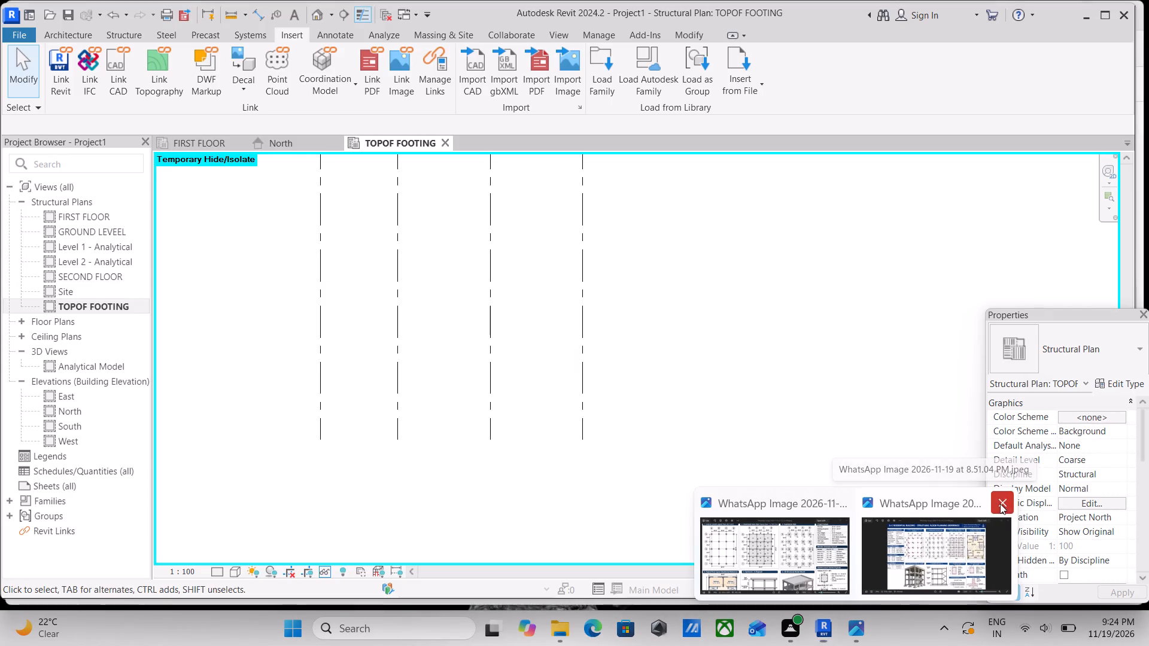
left_click(826, 549)
scroll(494, 246, "up", 2)
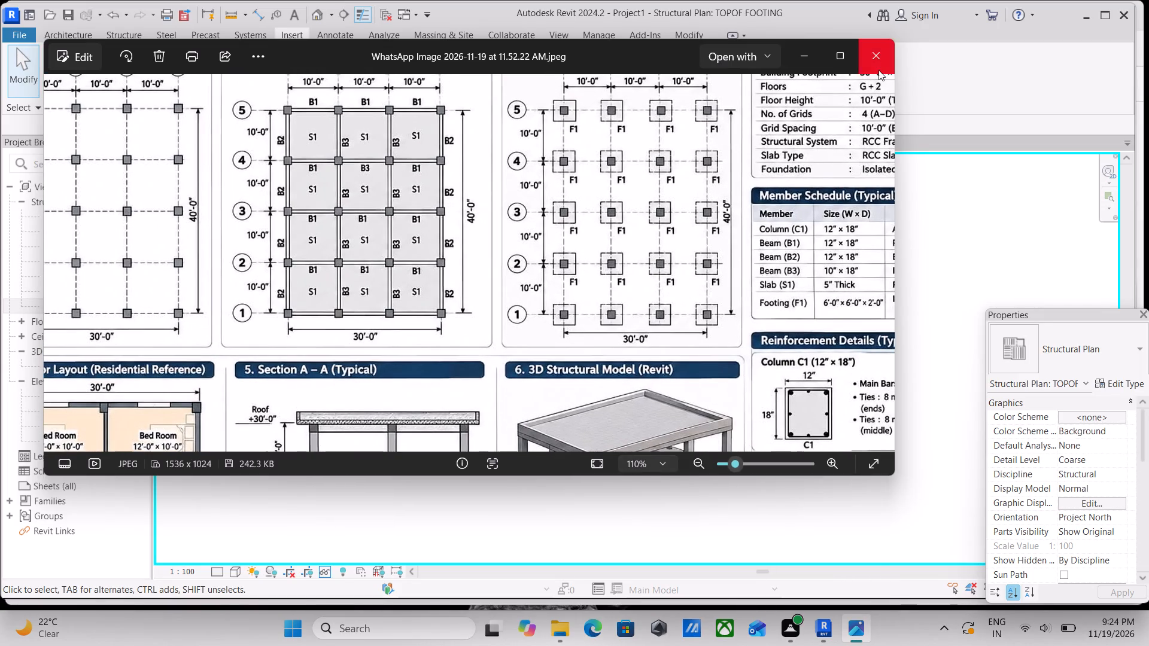
left_click(879, 70)
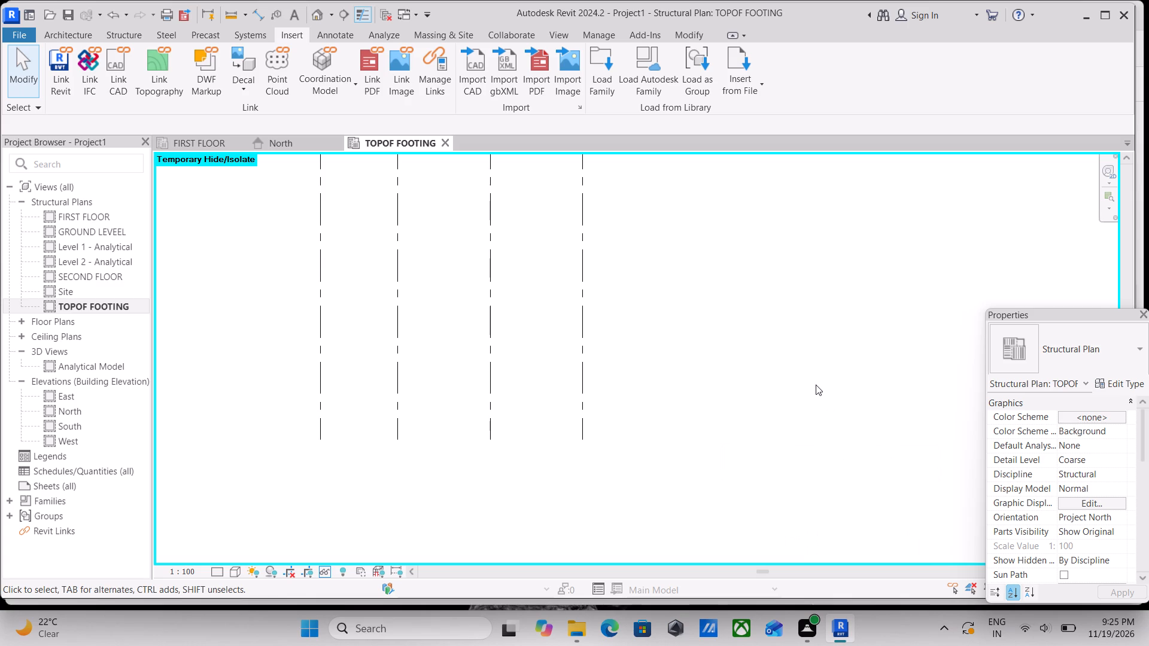
Examine the numbering and spacing of the vertical grid lines in the TOPOF FOOTING plan.
scroll(664, 365, "up", 1)
middle_click_drag(594, 287, 628, 392)
scroll(628, 392, "up", 1)
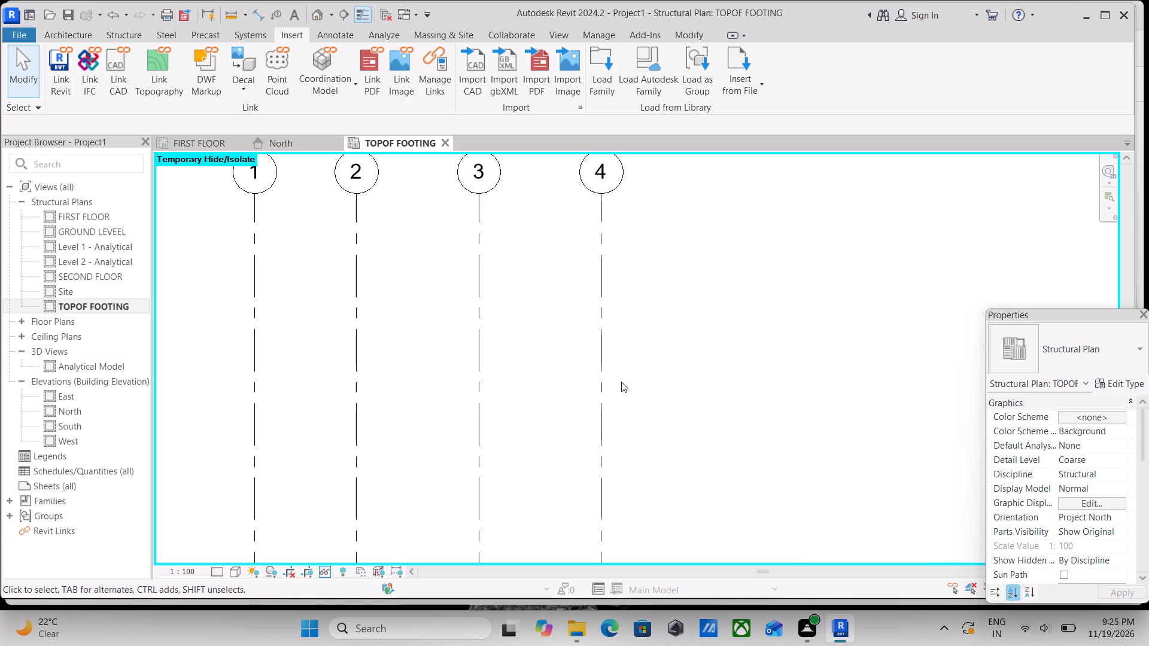
scroll(606, 307, "down", 1)
middle_click_drag(606, 307, 615, 351)
scroll(605, 298, "up", 2)
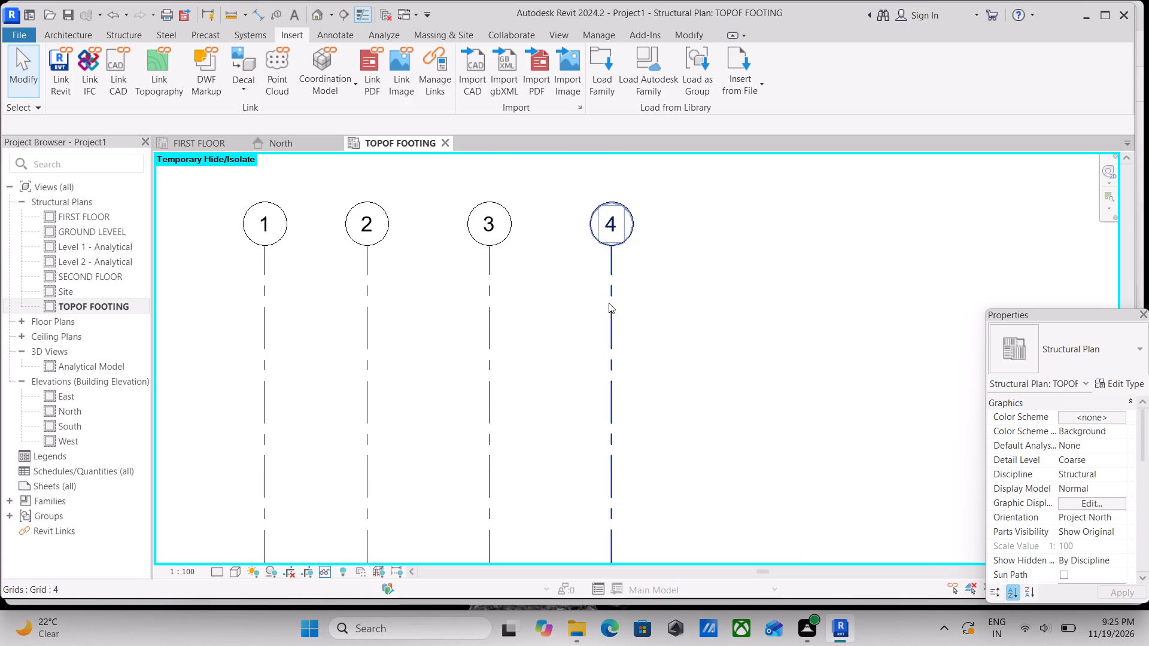
scroll(669, 345, "down", 1)
middle_click_drag(667, 343, 587, 321)
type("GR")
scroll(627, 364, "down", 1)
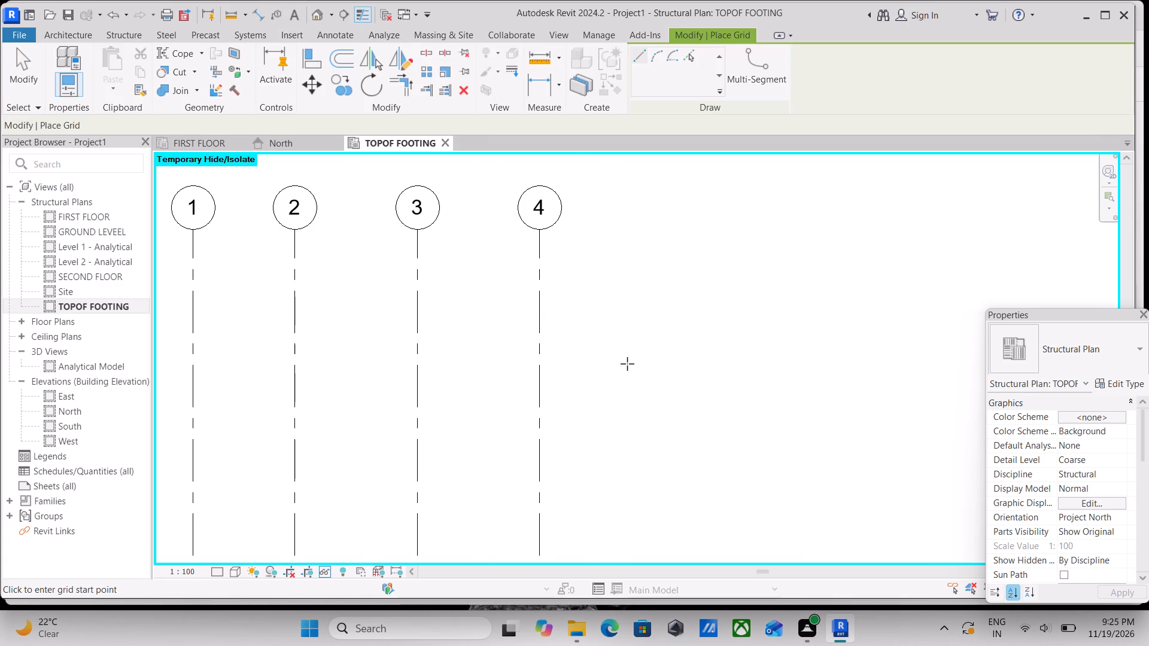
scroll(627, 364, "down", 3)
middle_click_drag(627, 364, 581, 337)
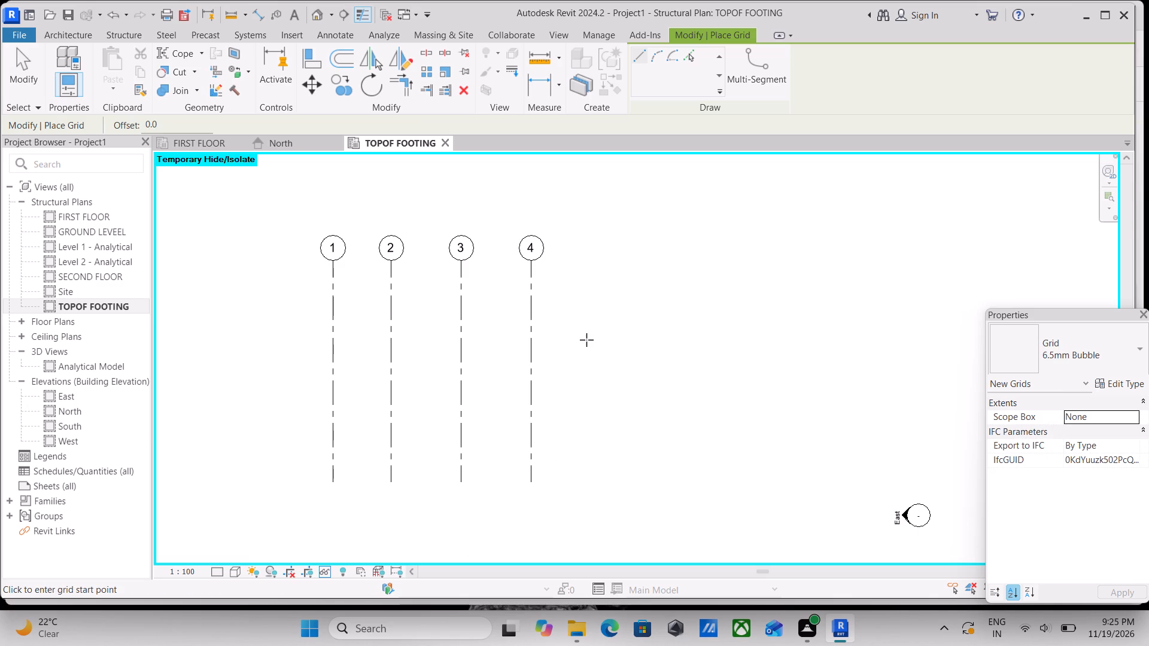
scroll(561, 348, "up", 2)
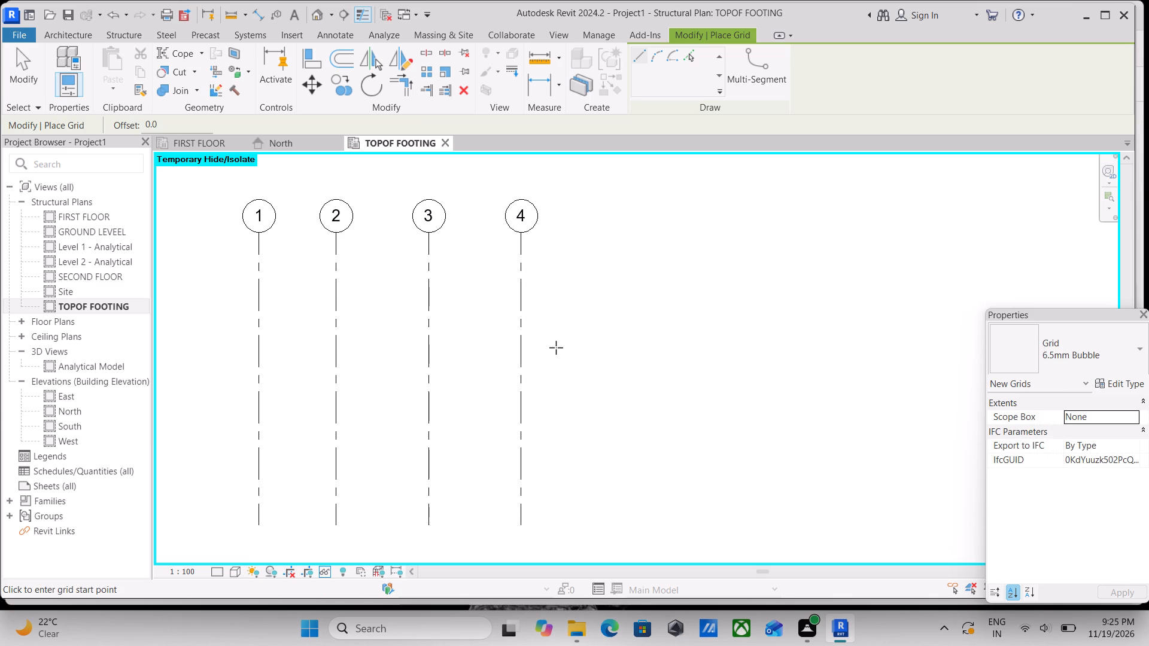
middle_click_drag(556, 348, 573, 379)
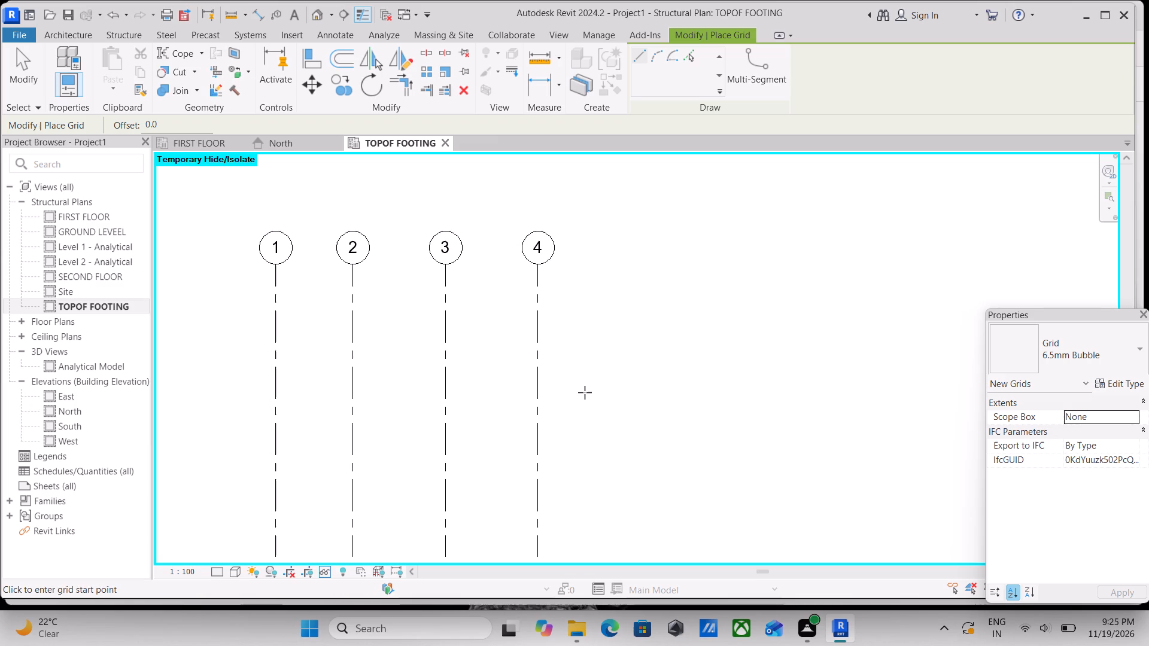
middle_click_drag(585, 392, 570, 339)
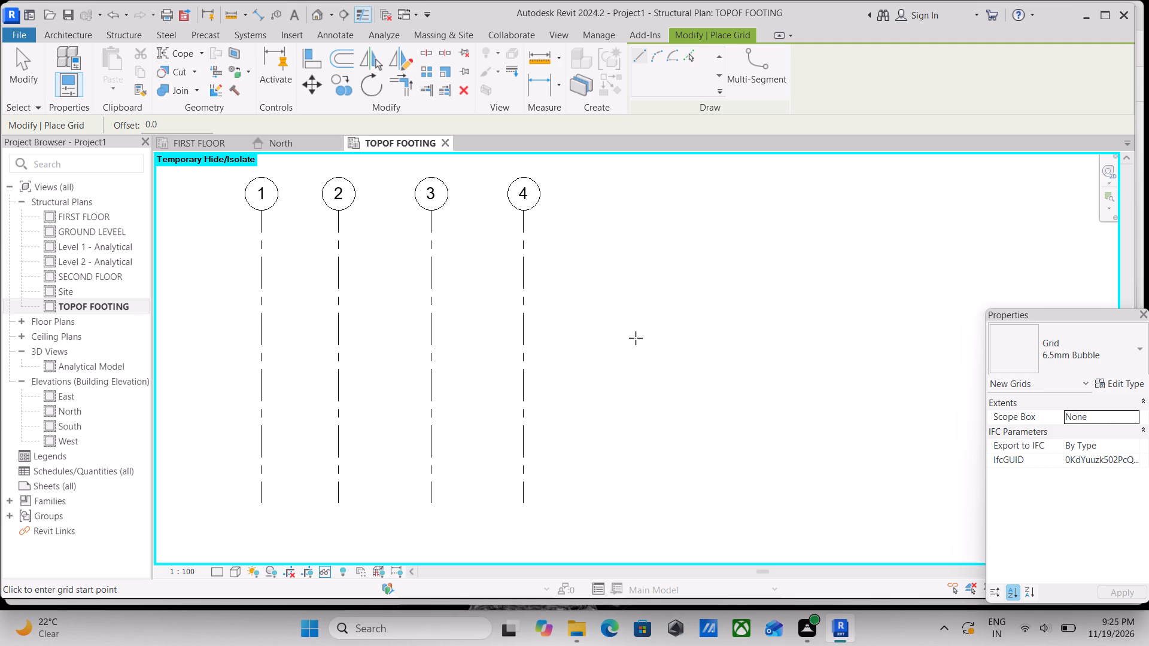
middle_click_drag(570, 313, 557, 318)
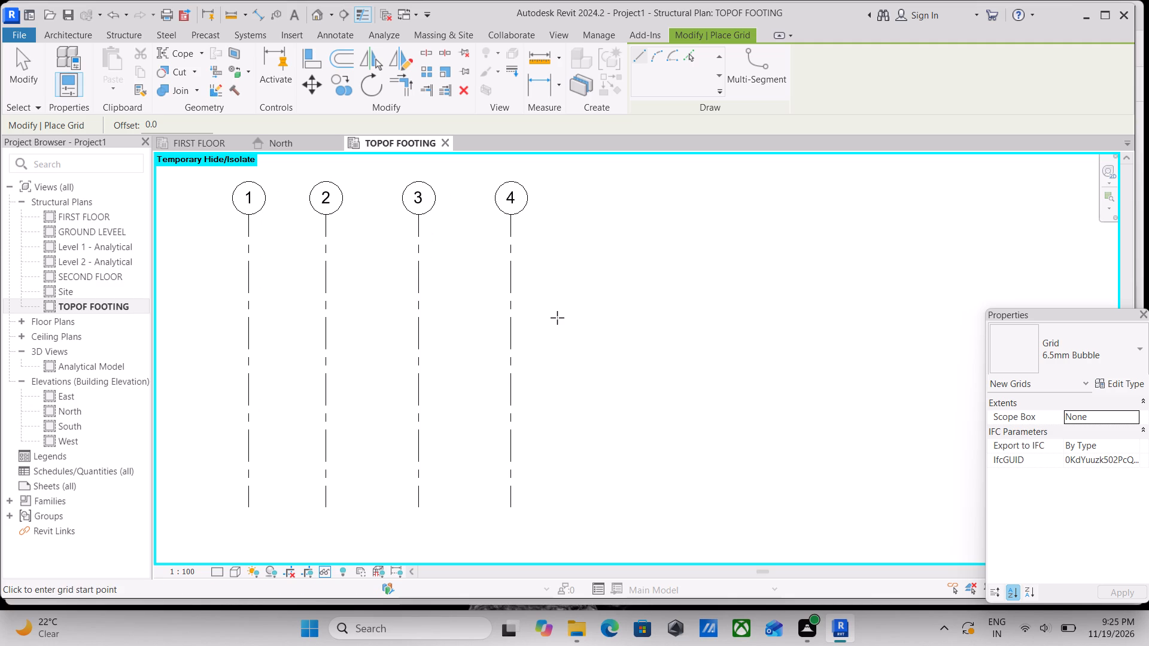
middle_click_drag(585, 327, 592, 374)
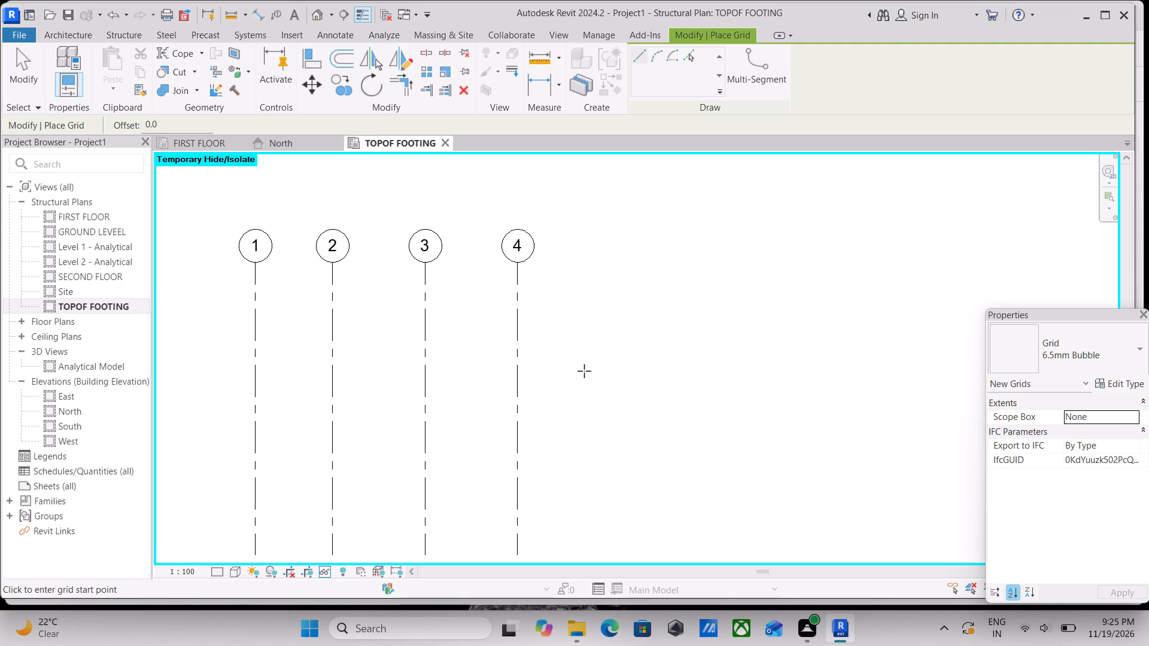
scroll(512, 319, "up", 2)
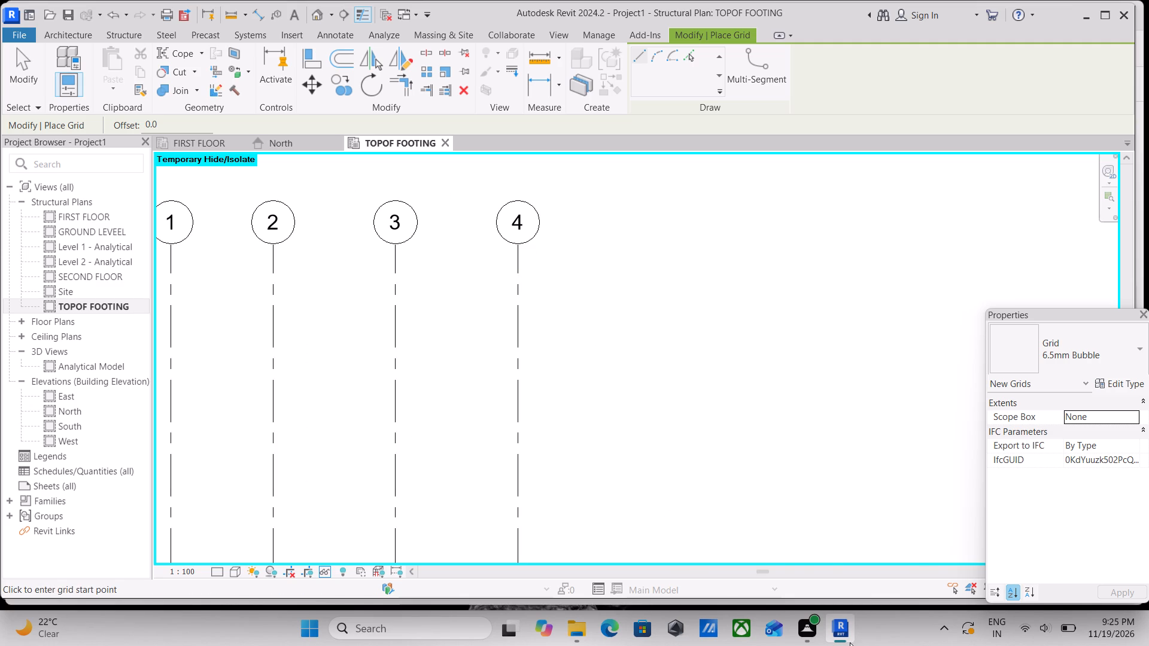
Open the recent image WhatsApp Image 2026-11-19 at 8.51.04 PM, examine its grid, column and foundation layout plans, and close it.
left_click(321, 634)
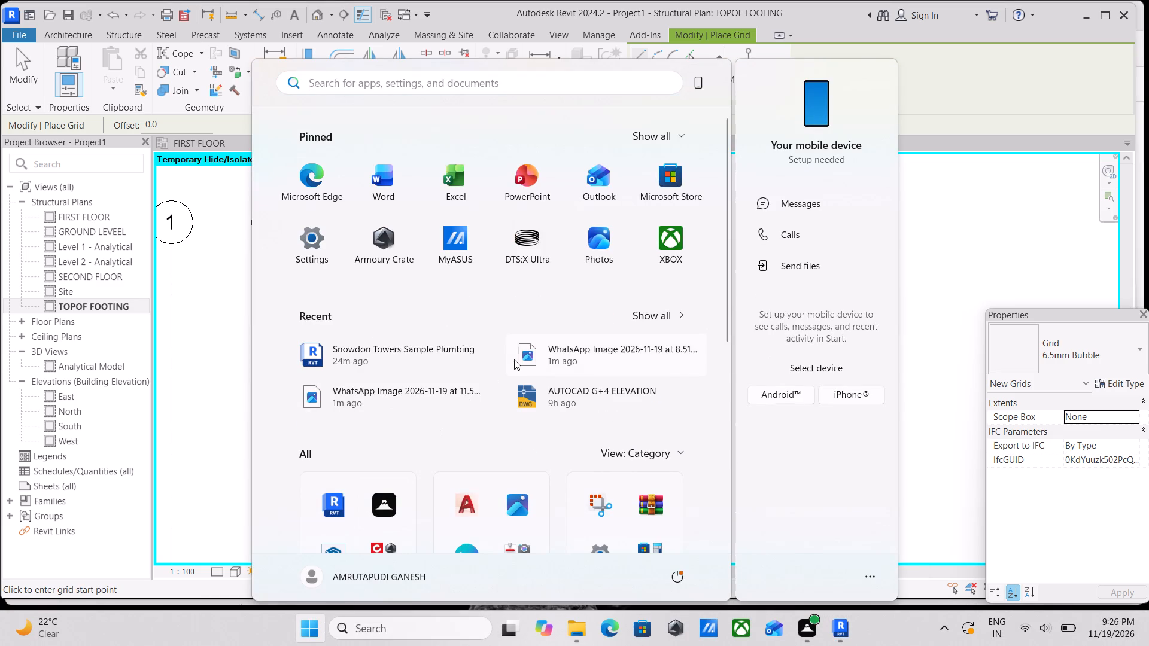
left_click(518, 354)
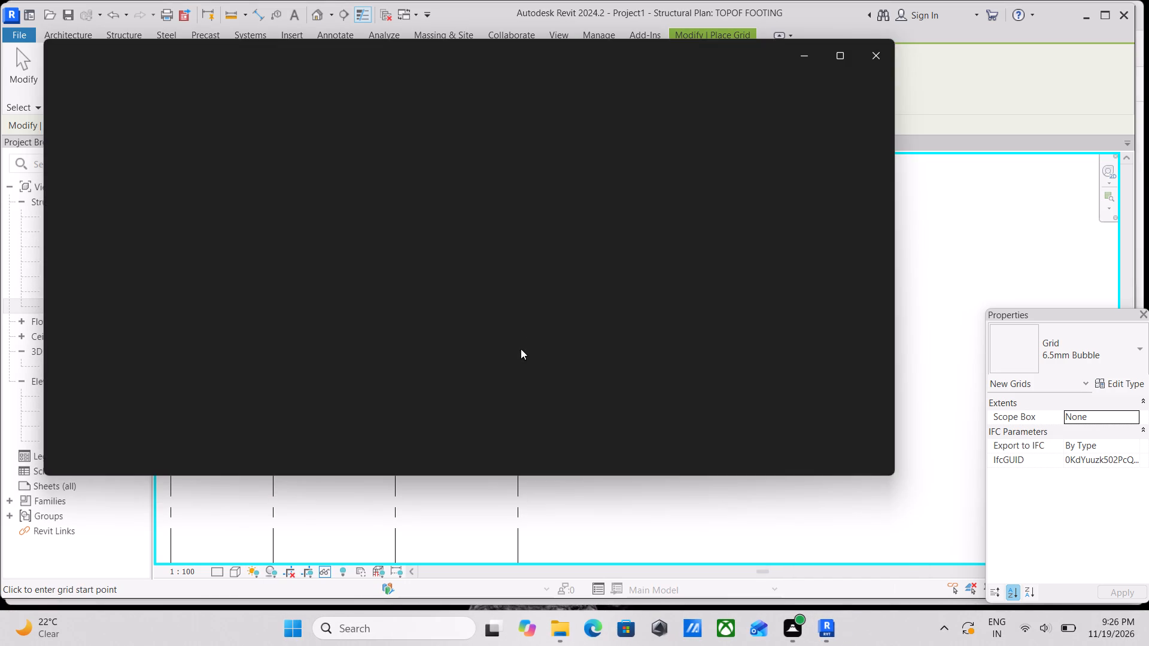
scroll(548, 42, "up", 4)
scroll(431, 181, "up", 2)
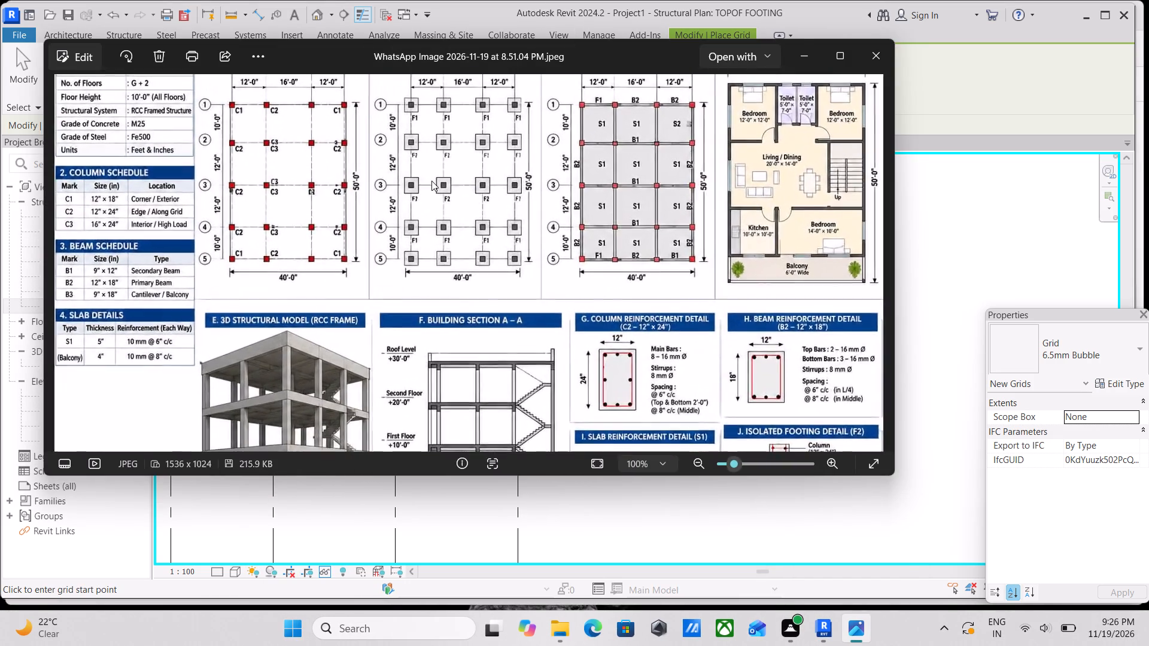
middle_click_drag(431, 181, 475, 323)
scroll(437, 206, "up", 1)
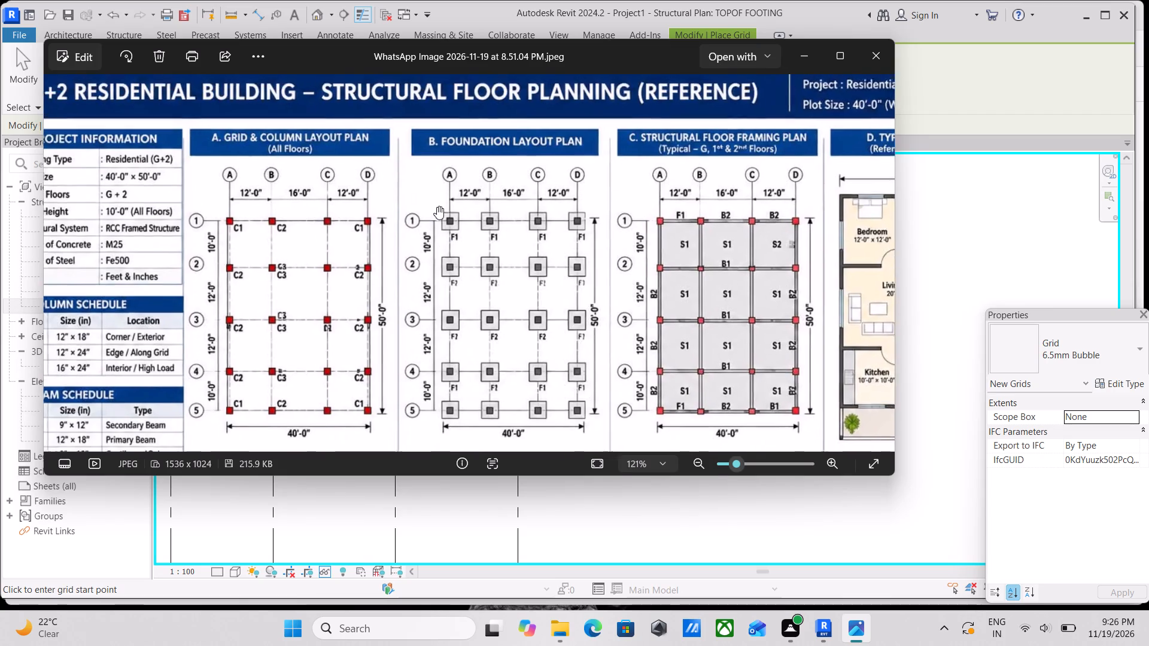
scroll(524, 209, "up", 2)
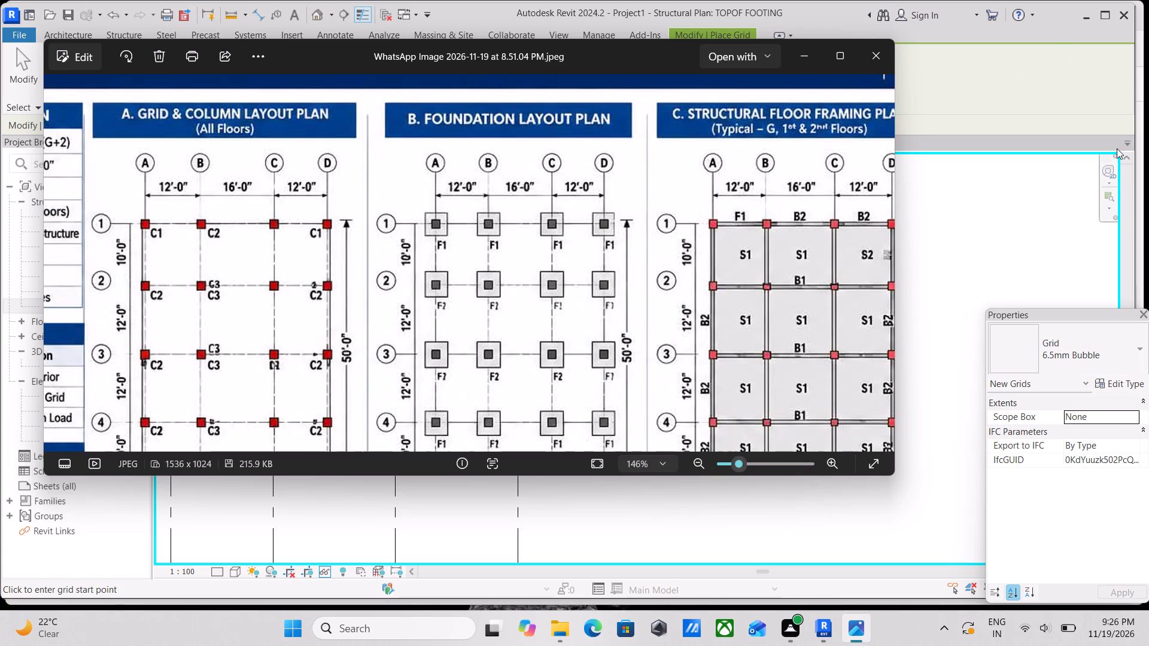
left_click(885, 50)
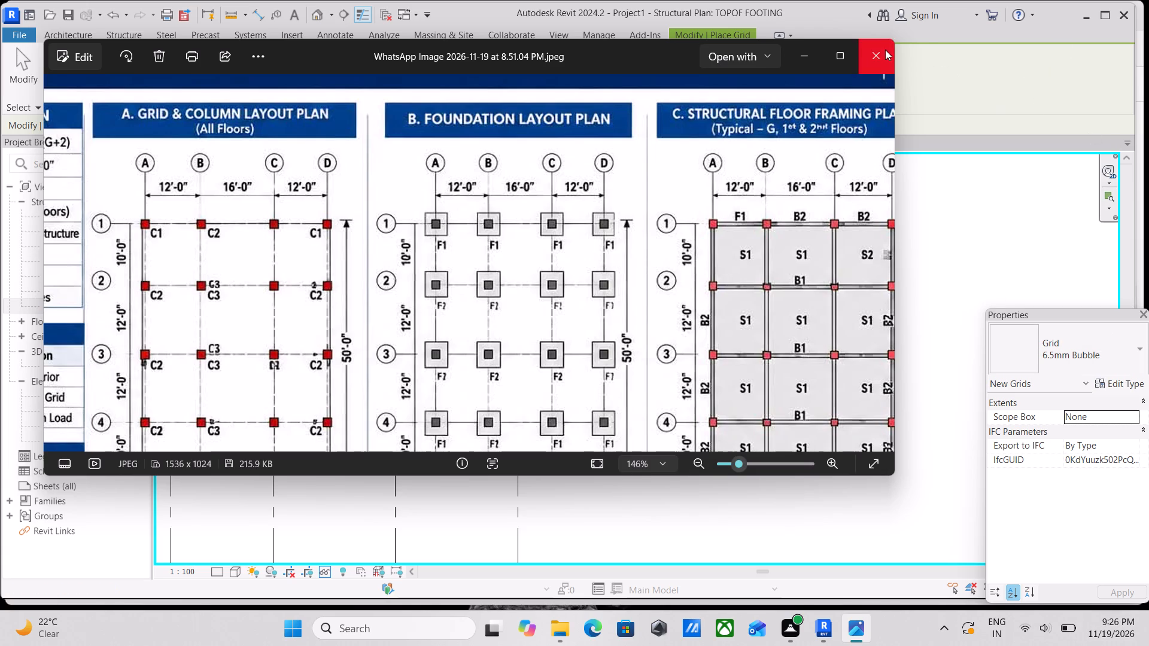
Review grid lines 1 to 4 in the plan, reopen the 8.51.04 PM reference image to compare its grid labels and spacings, and close it.
scroll(536, 328, "up", 1)
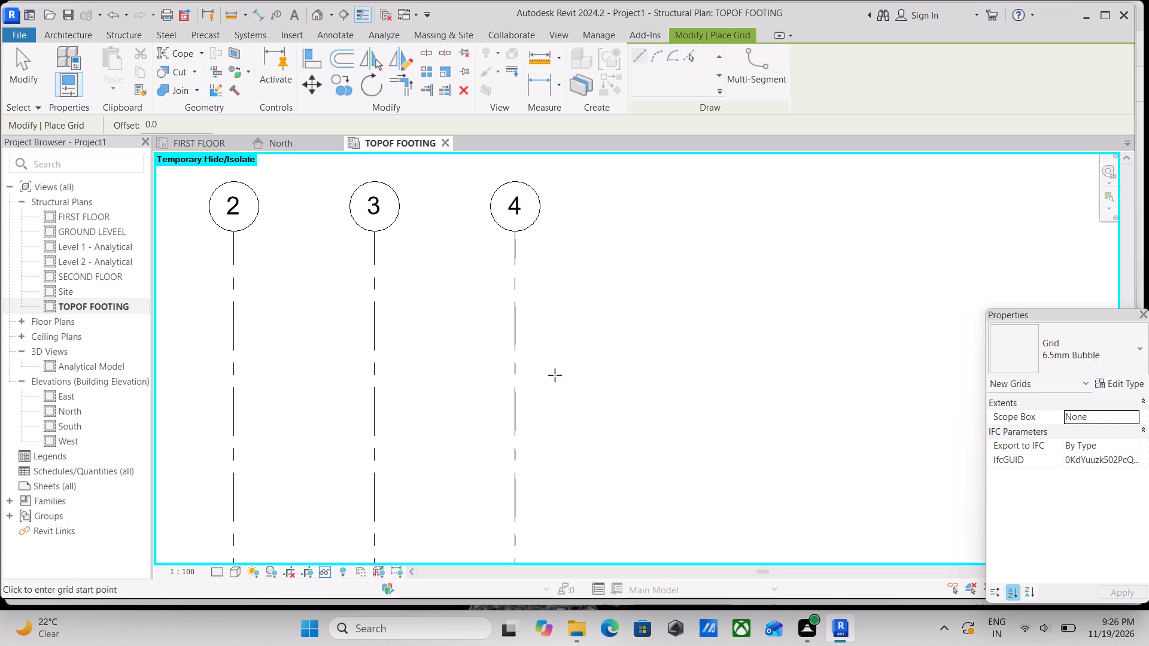
middle_click_drag(518, 395, 662, 406)
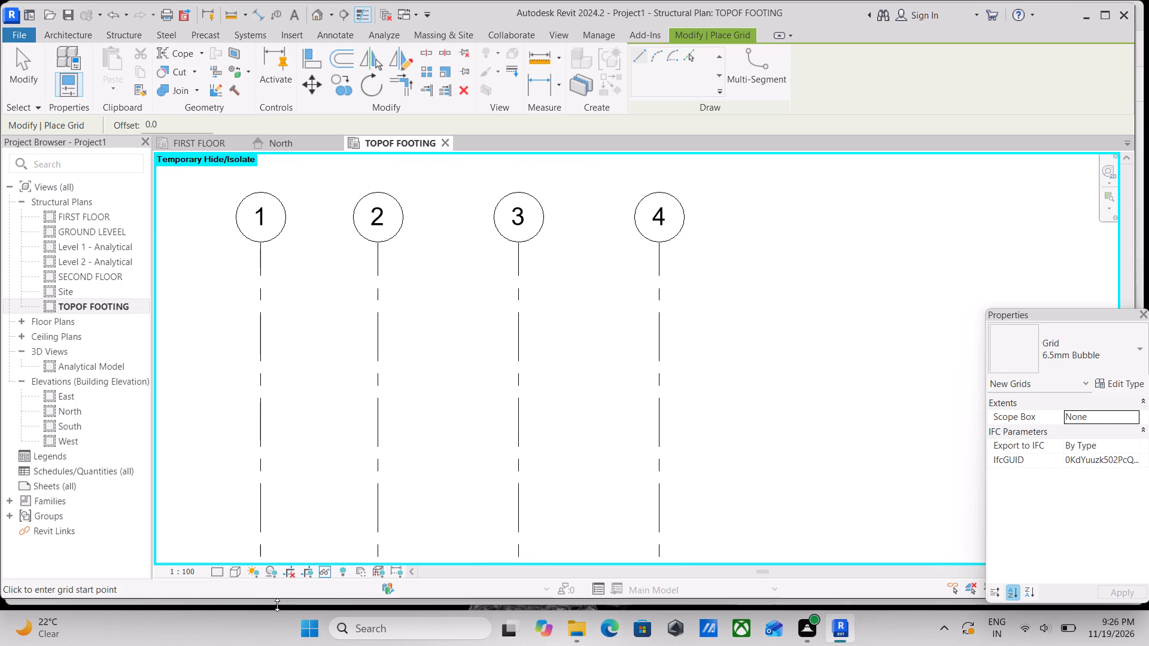
left_click(319, 633)
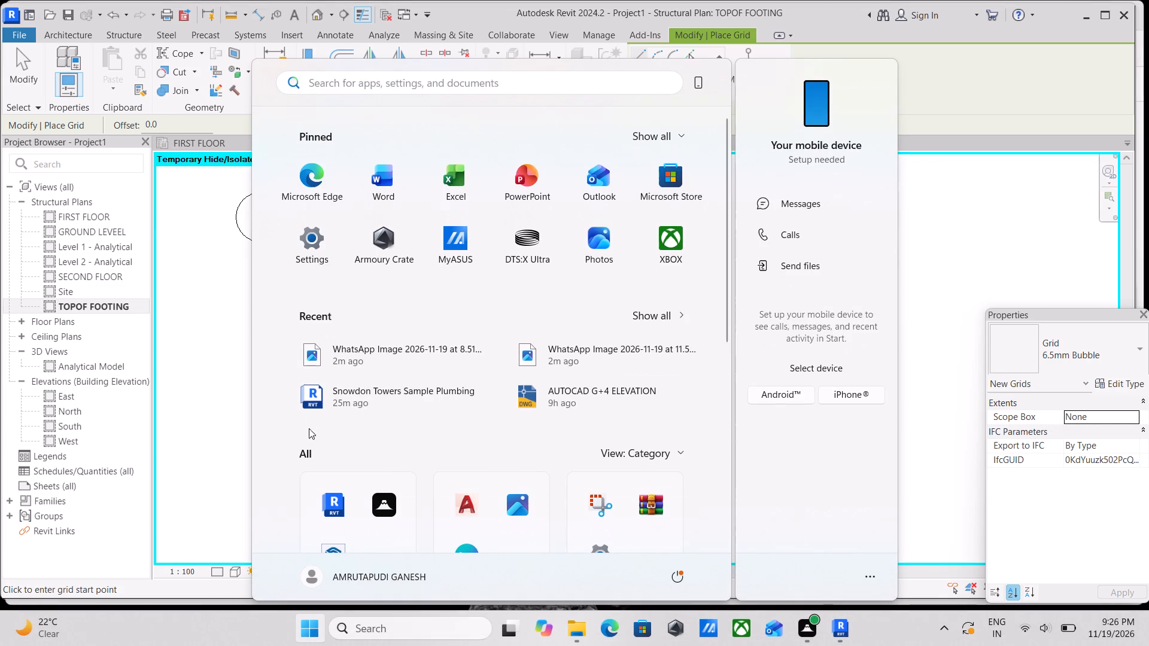
left_click(358, 348)
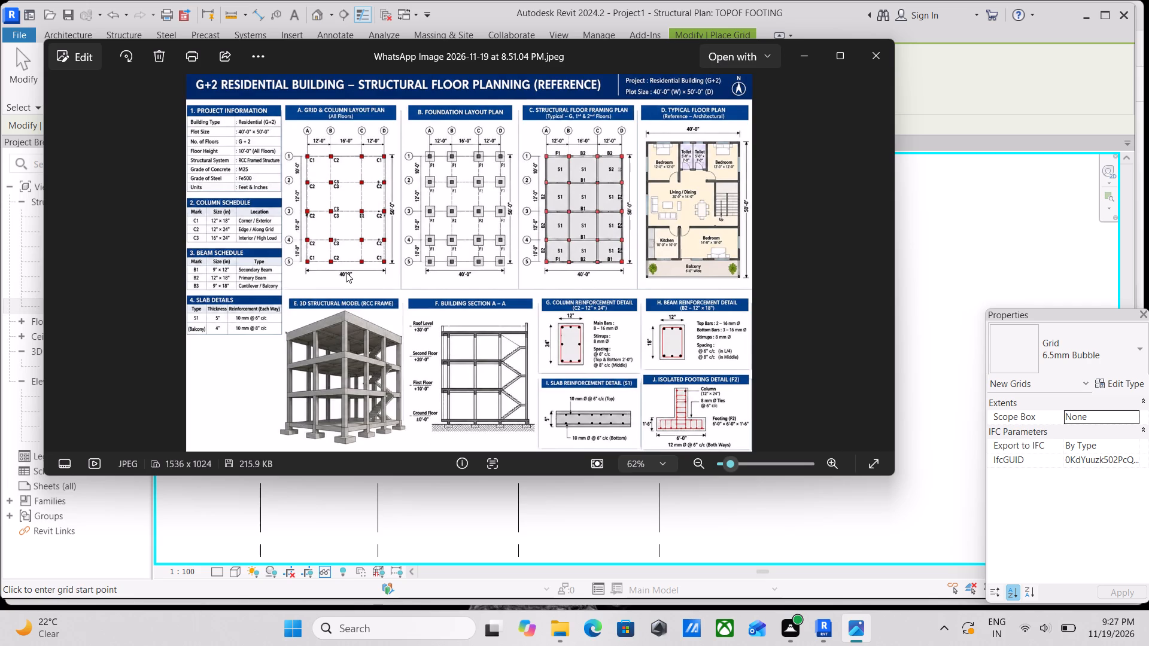
scroll(364, 200, "up", 3)
middle_click_drag(351, 172, 354, 176)
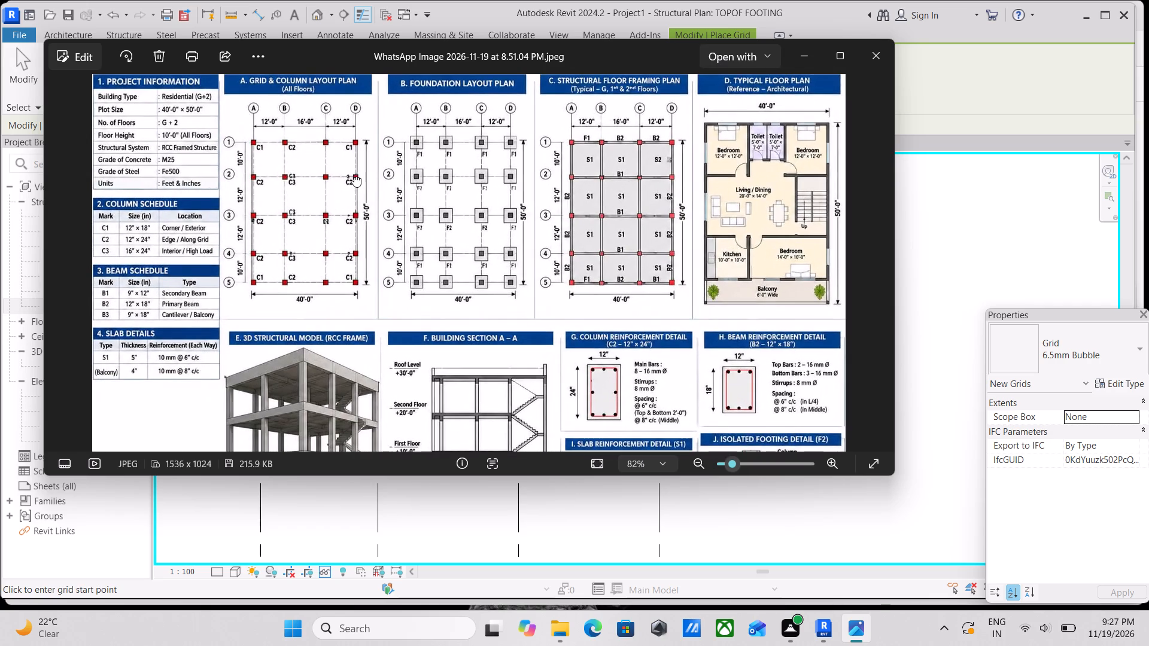
middle_click_drag(354, 176, 373, 269)
scroll(420, 194, "up", 5)
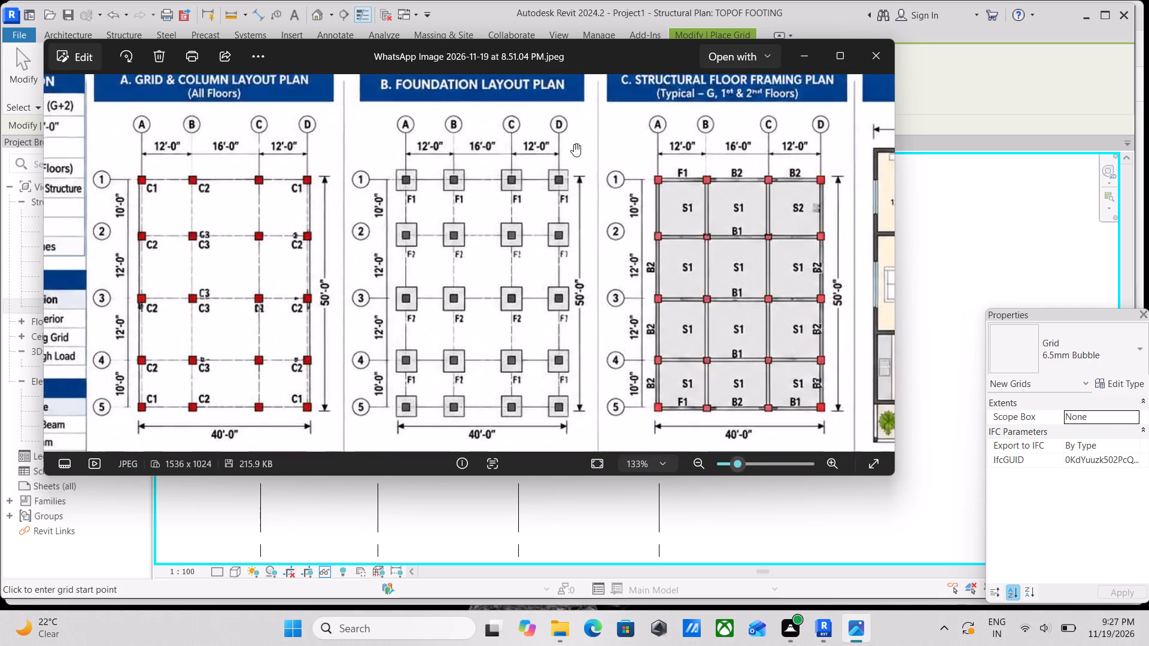
scroll(460, 196, "up", 2)
middle_click_drag(460, 196, 439, 227)
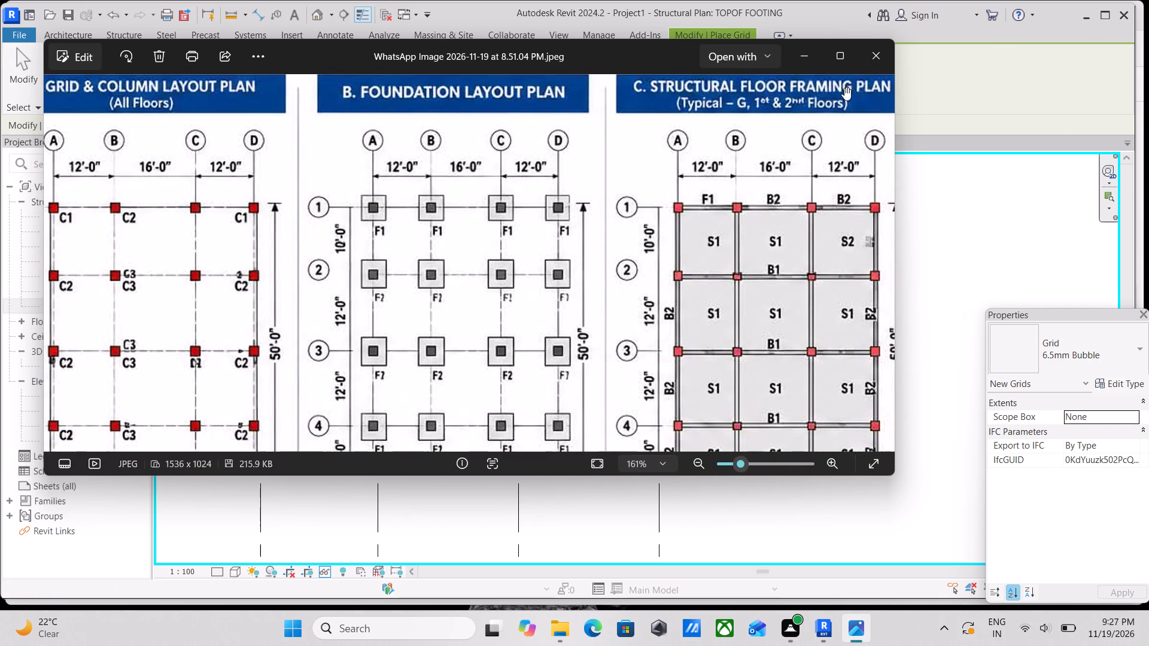
left_click(870, 69)
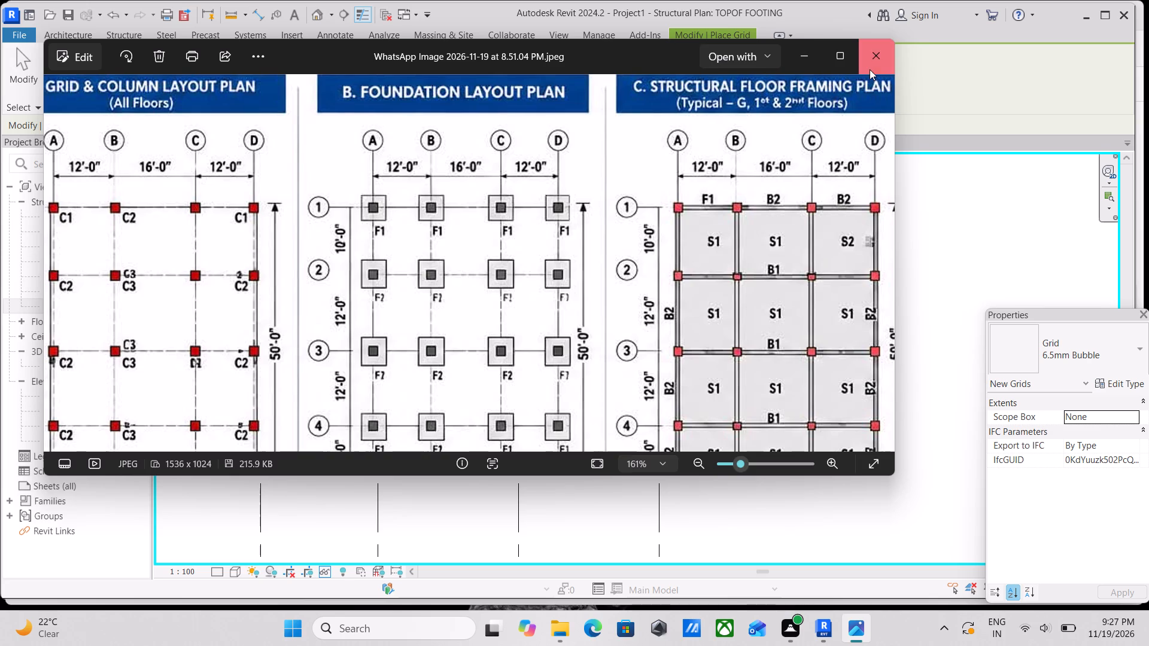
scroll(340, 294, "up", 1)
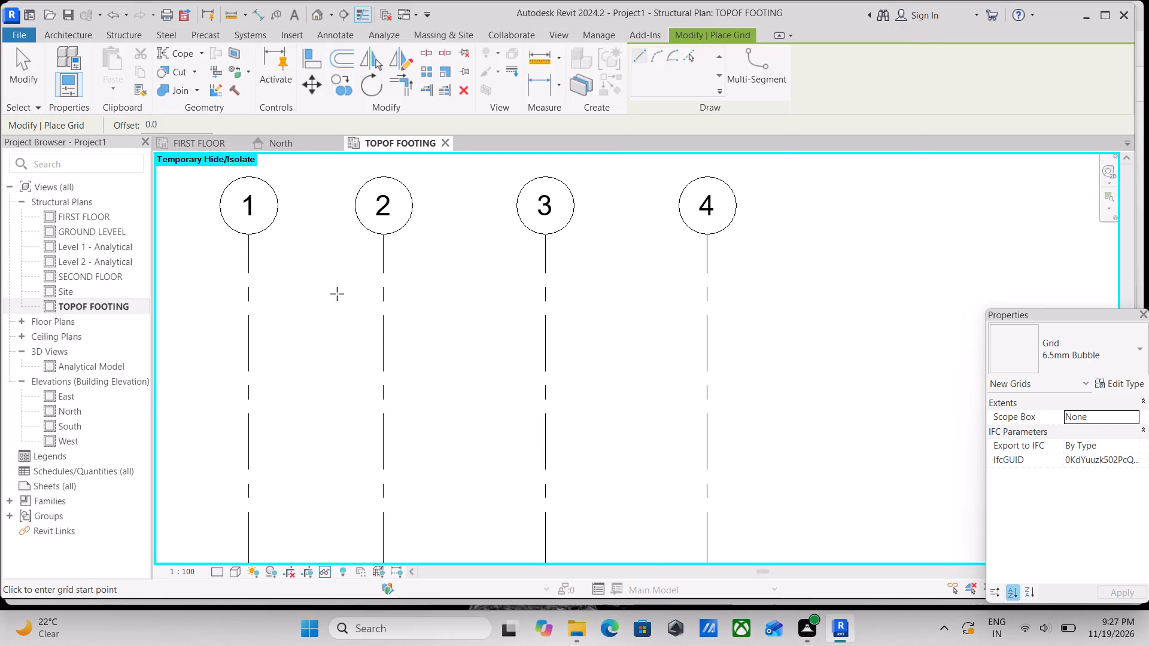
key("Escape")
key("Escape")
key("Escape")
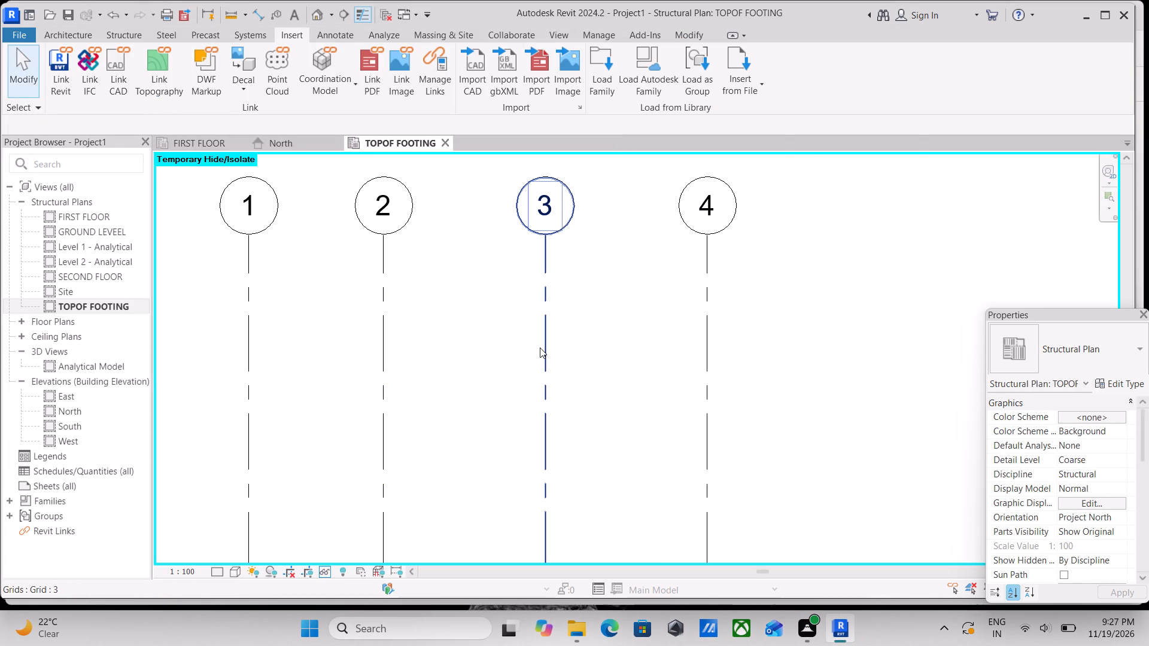
Delete grid lines 3 and 4 from the TOPOF FOOTING plan.
left_click(540, 348)
right_click(540, 348)
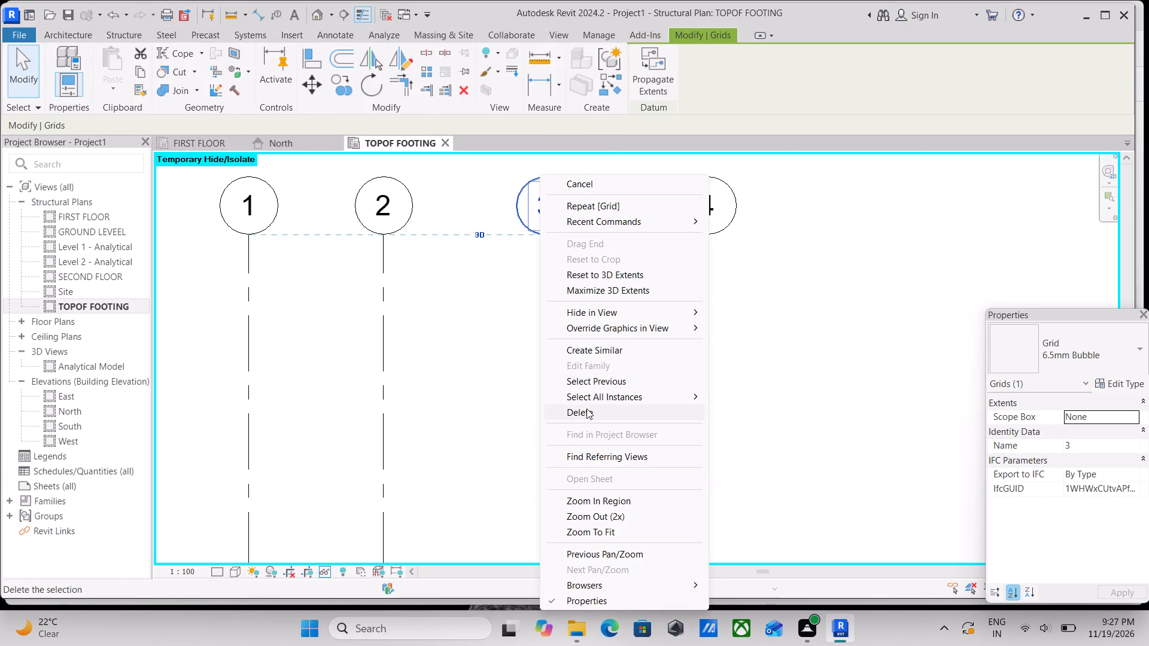
left_click(586, 415)
left_click(712, 352)
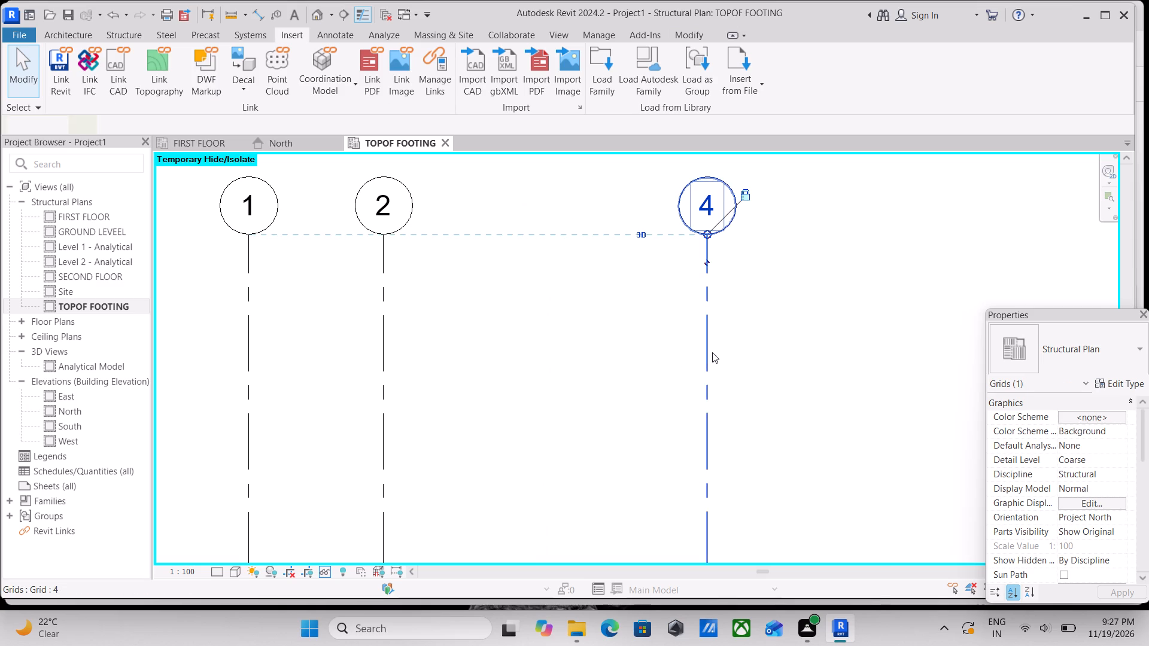
right_click(712, 352)
left_click(755, 409)
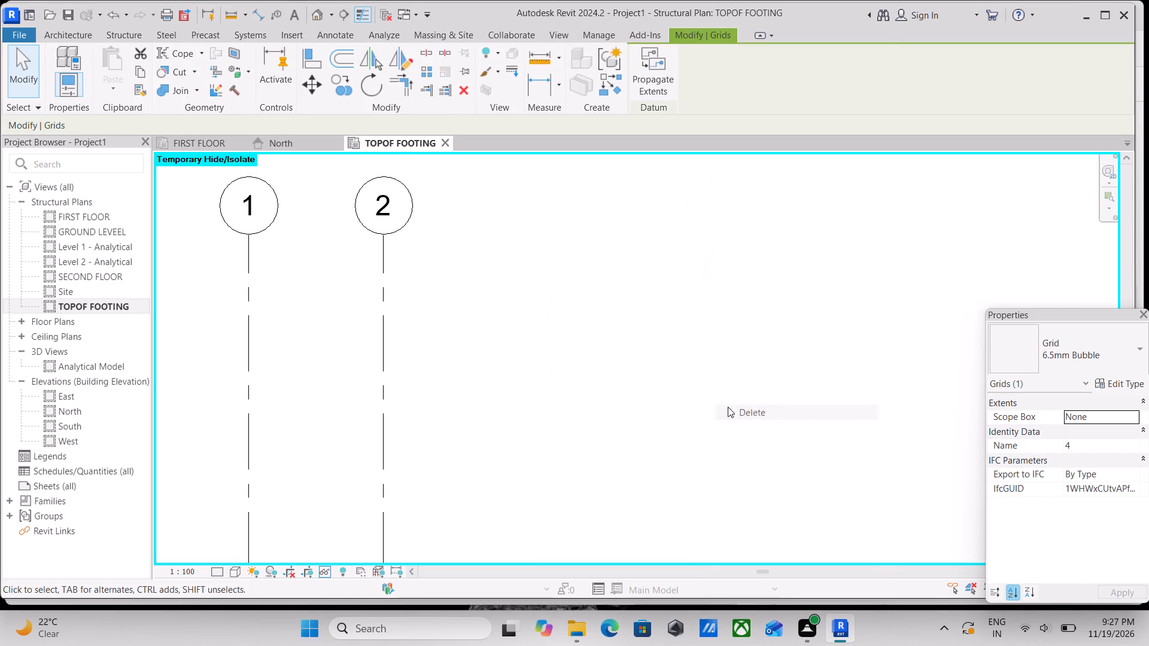
Place a new vertical grid line offset 16' from grid 2, on the side away from grid 1, using Pick Lines.
key("g")
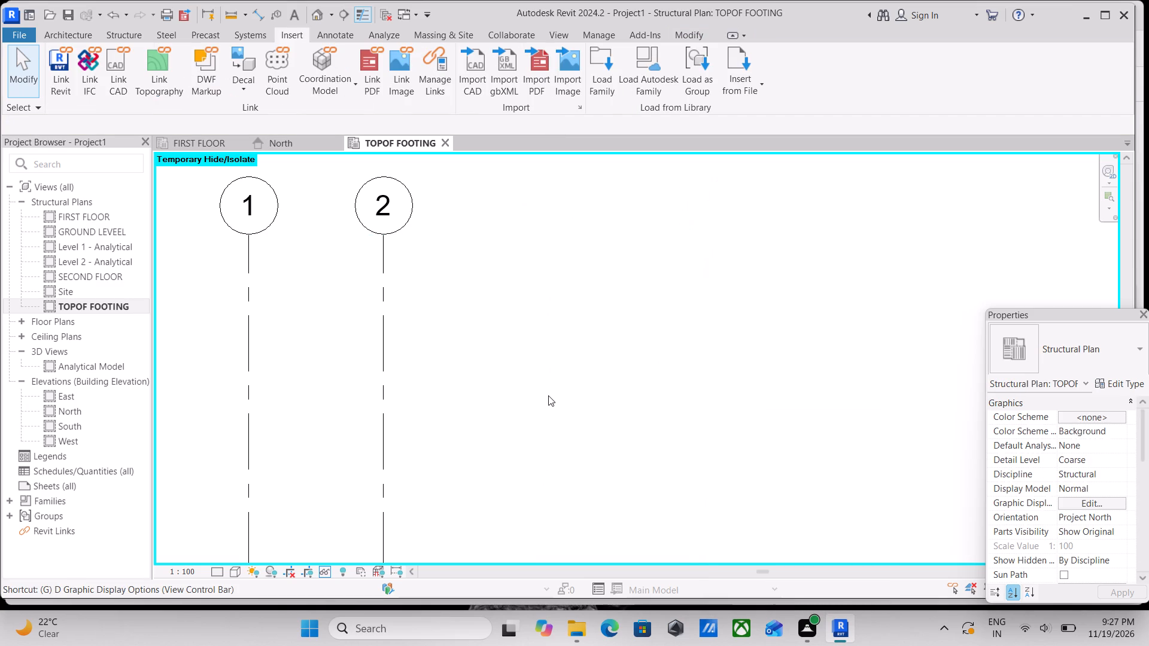
key("r")
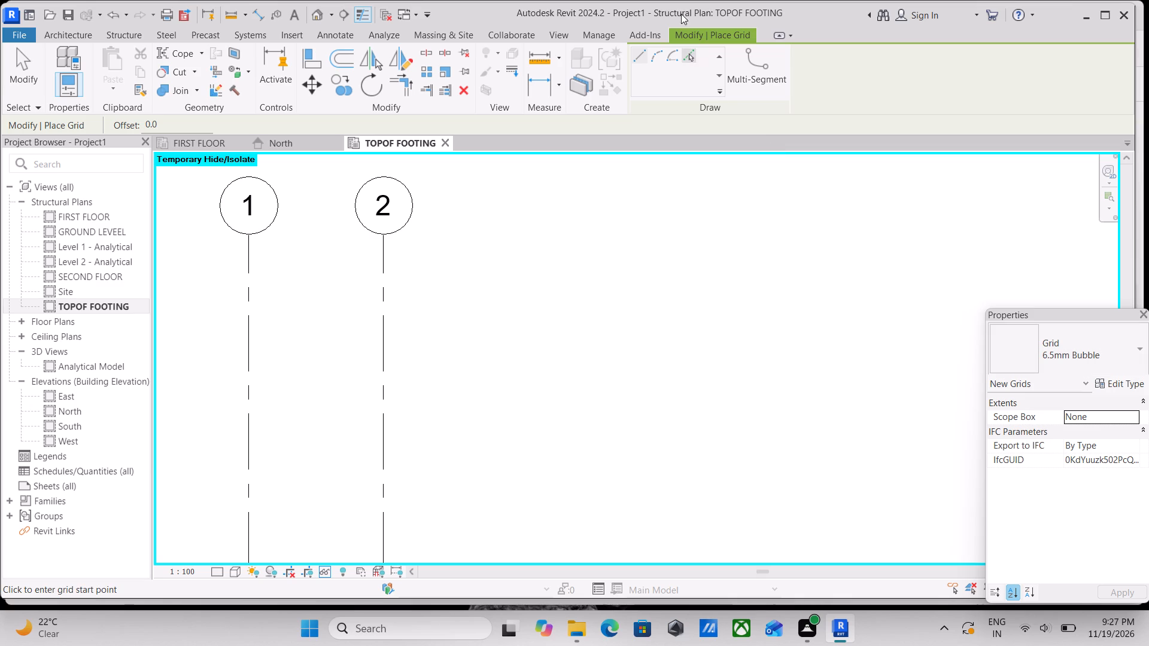
left_click(695, 49)
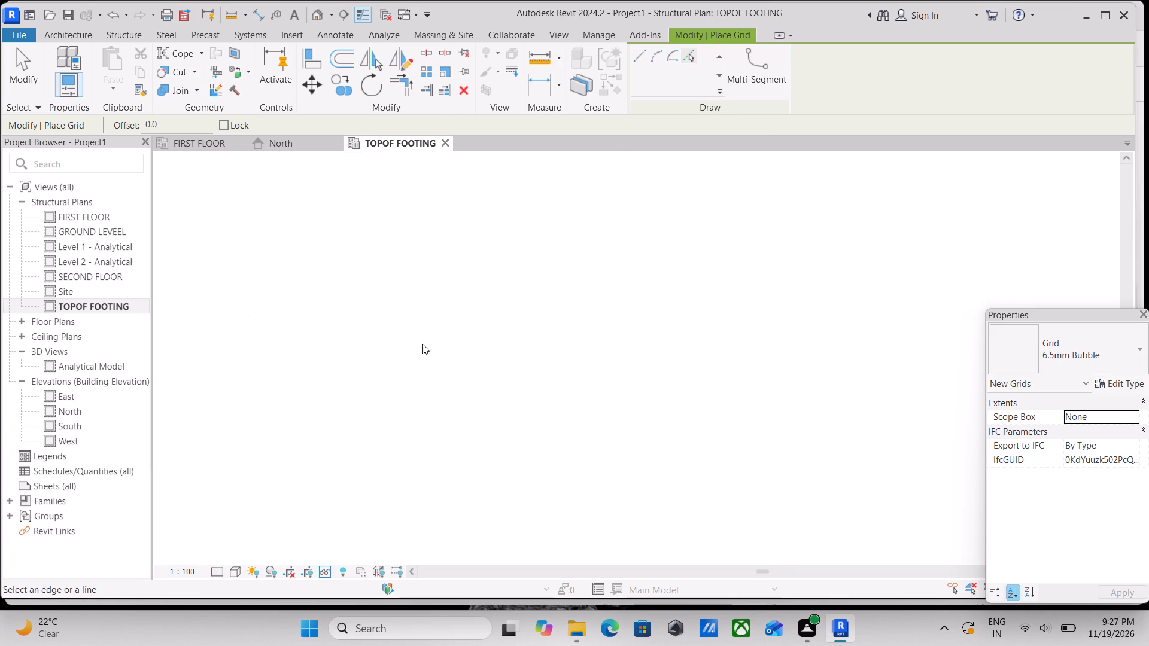
scroll(388, 353, "down", 3)
middle_click_drag(388, 353, 445, 295)
scroll(445, 295, "up", 1)
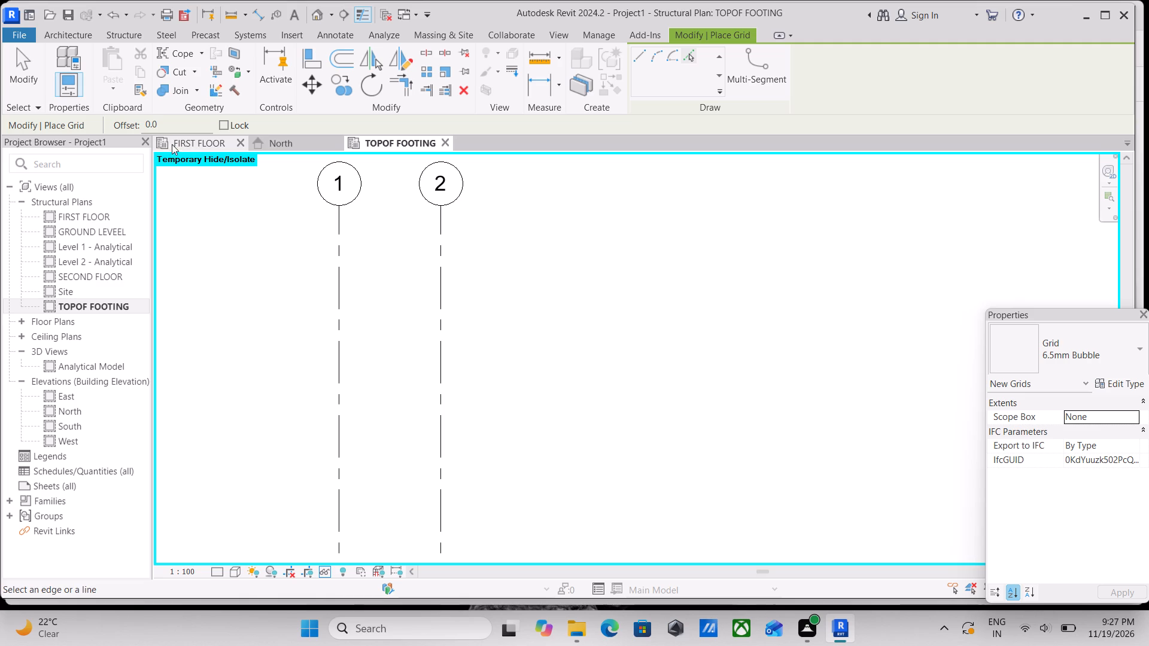
left_click_drag(168, 128, 122, 135)
type("16")
key("apostrophe")
key("Return")
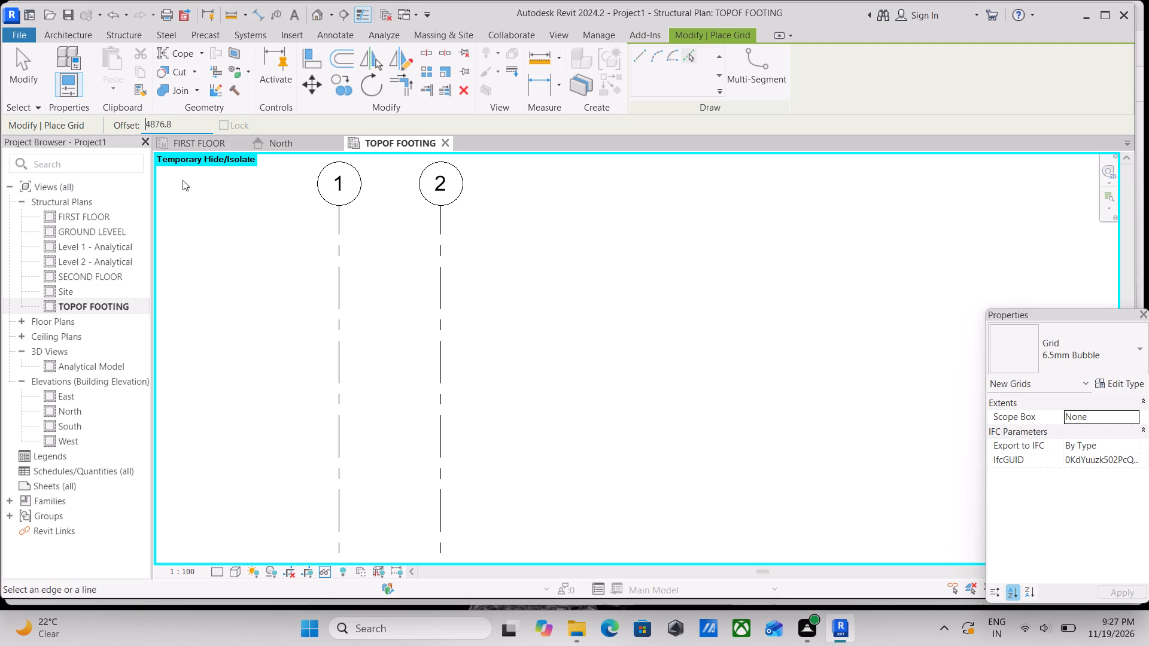
left_click(446, 359)
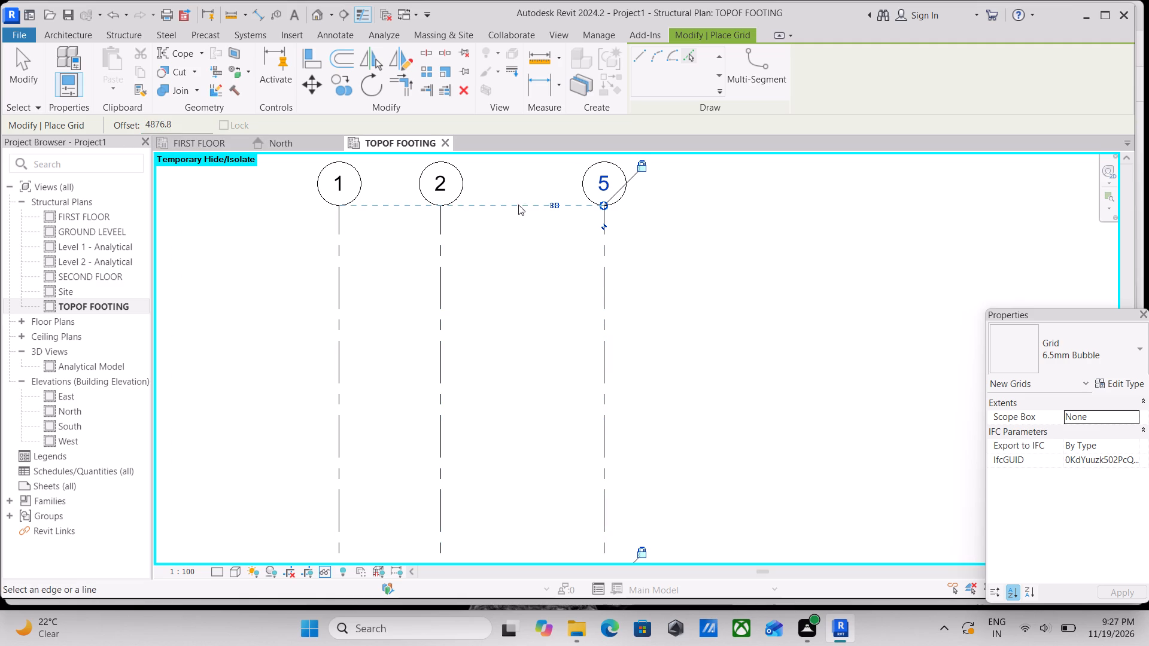
Add another vertical grid line offset 12' outward from the newly placed grid 5.
left_click_drag(174, 125, 77, 167)
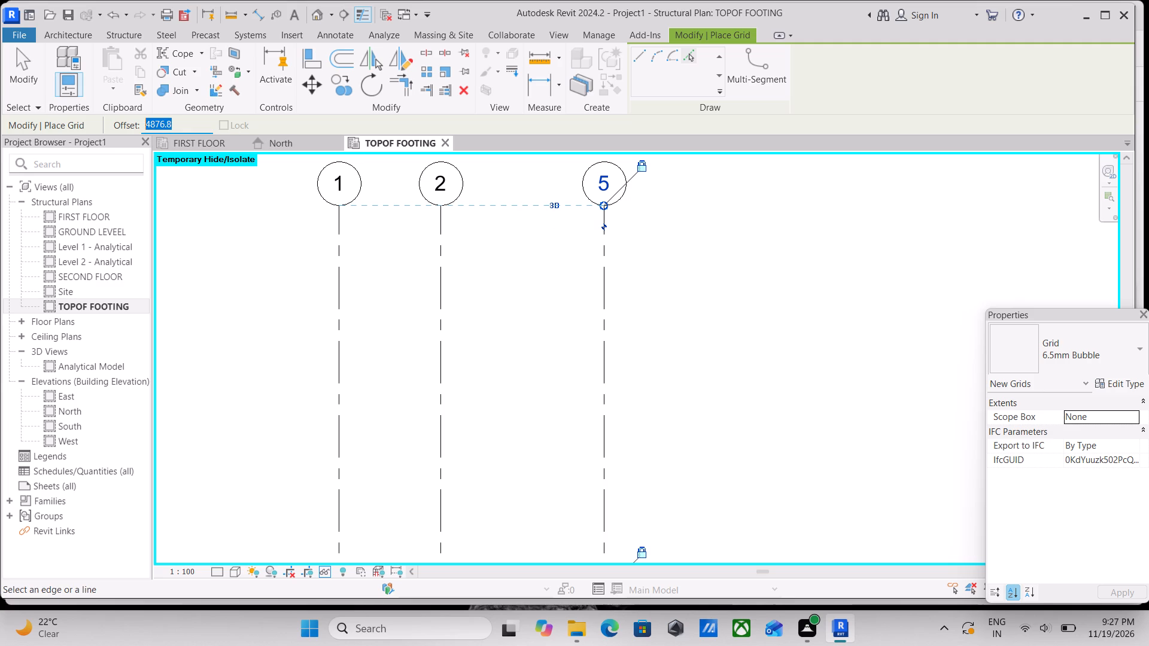
type("12")
key("apostrophe")
key("Return")
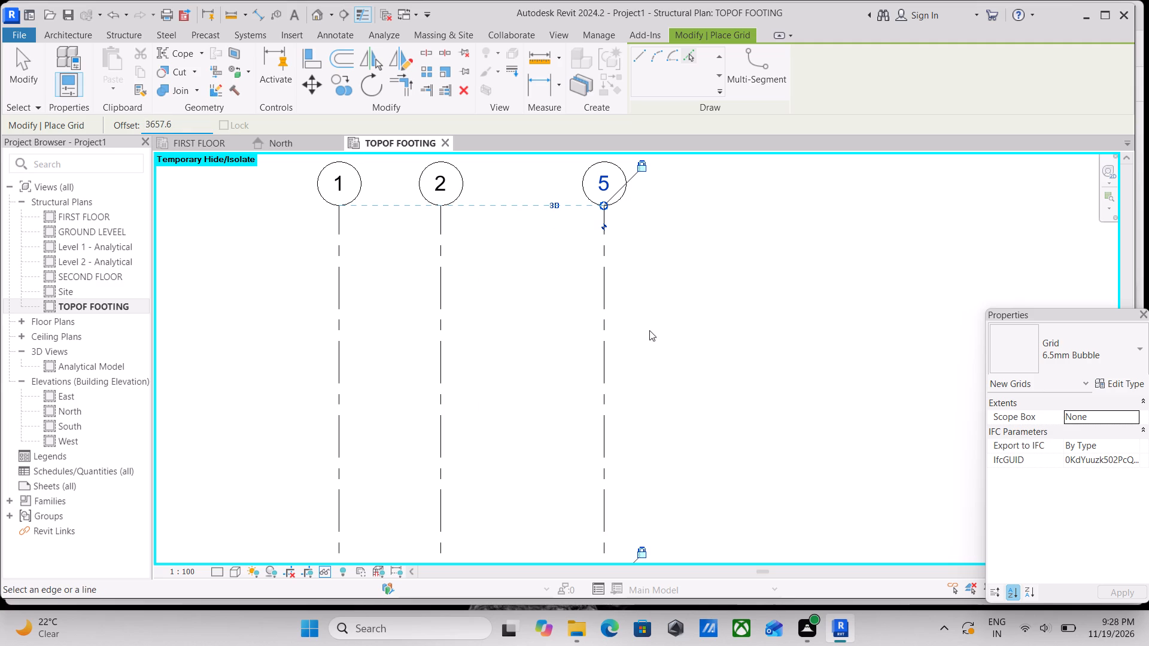
left_click(607, 361)
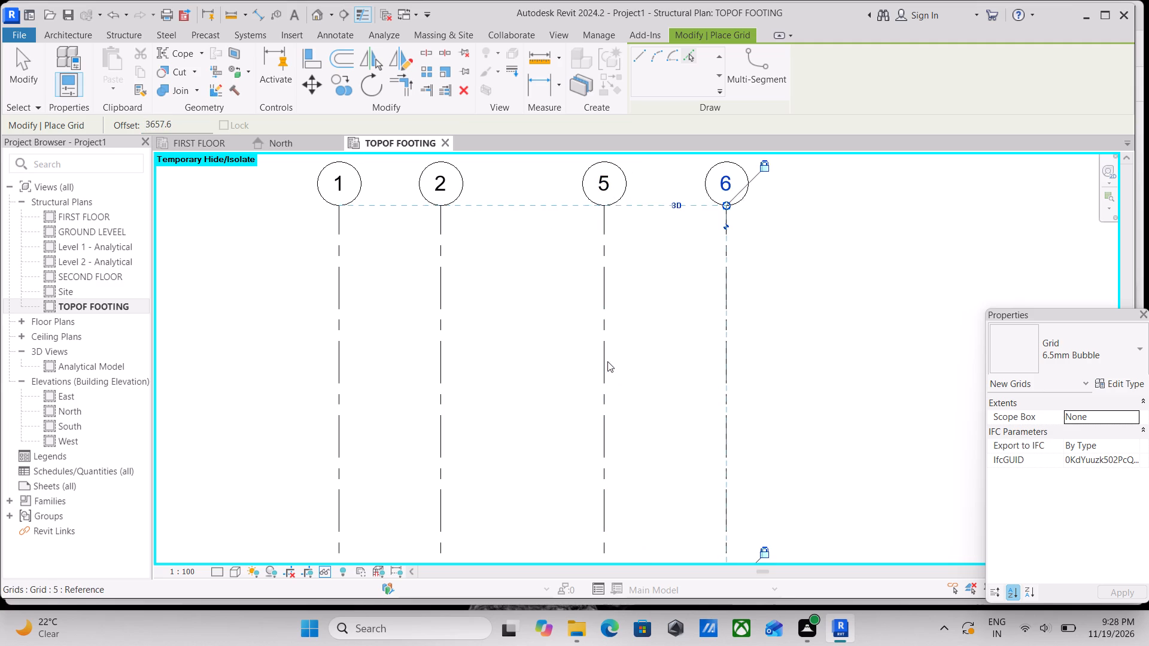
scroll(625, 345, "down", 2)
middle_click_drag(625, 345, 605, 347)
scroll(605, 347, "up", 1)
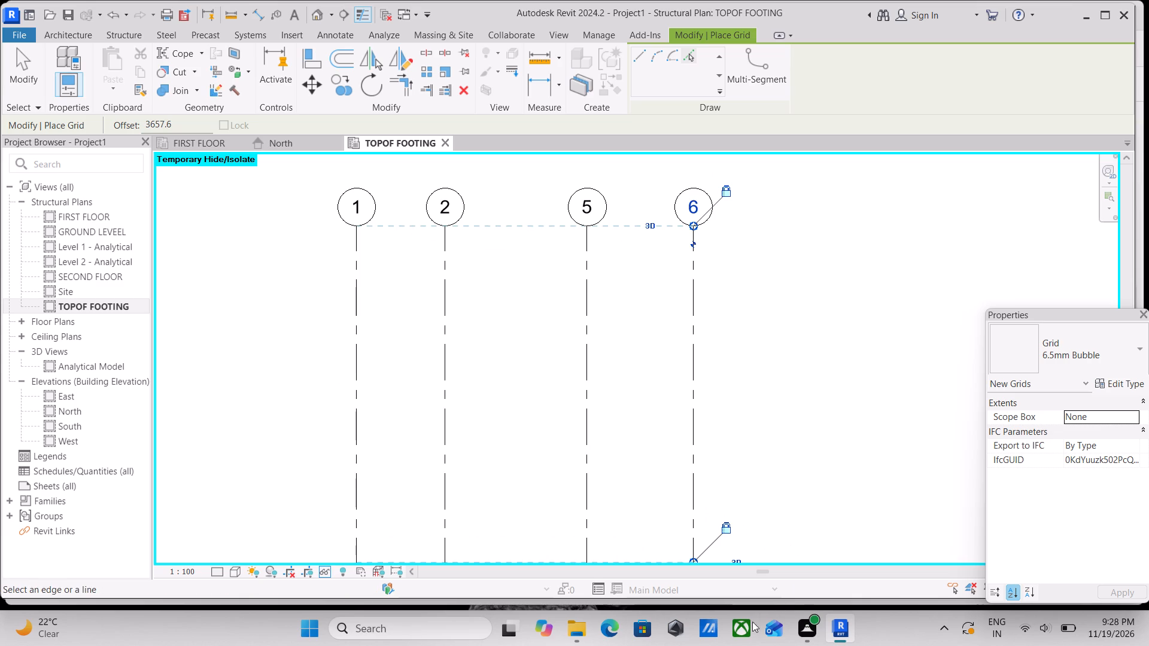
key("Escape")
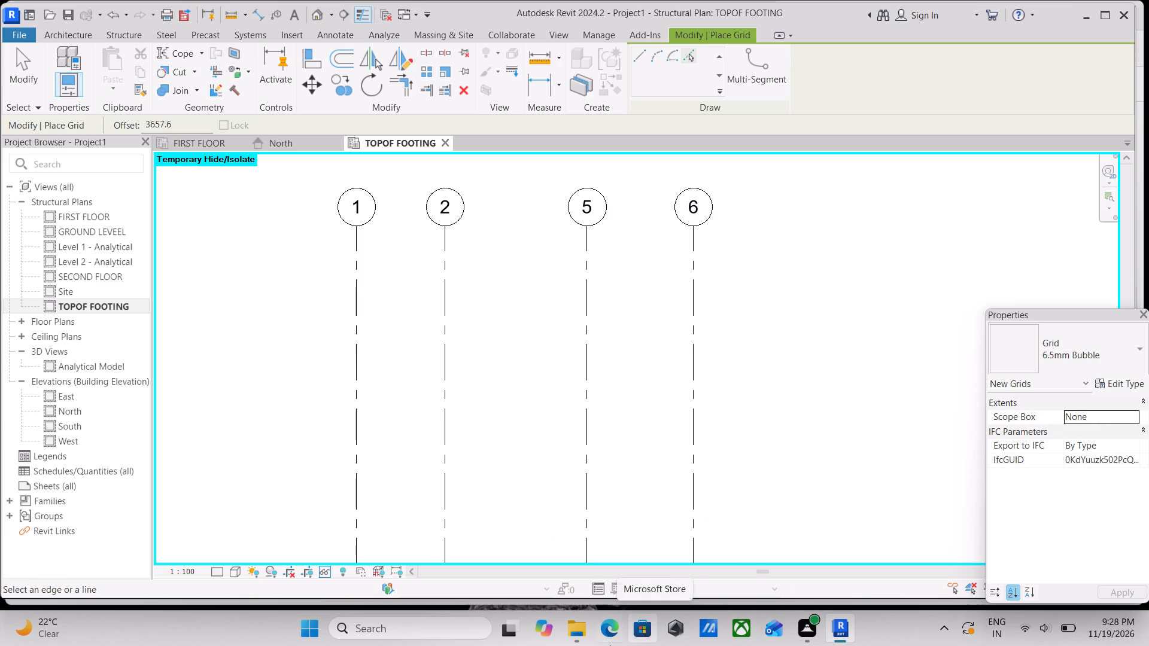
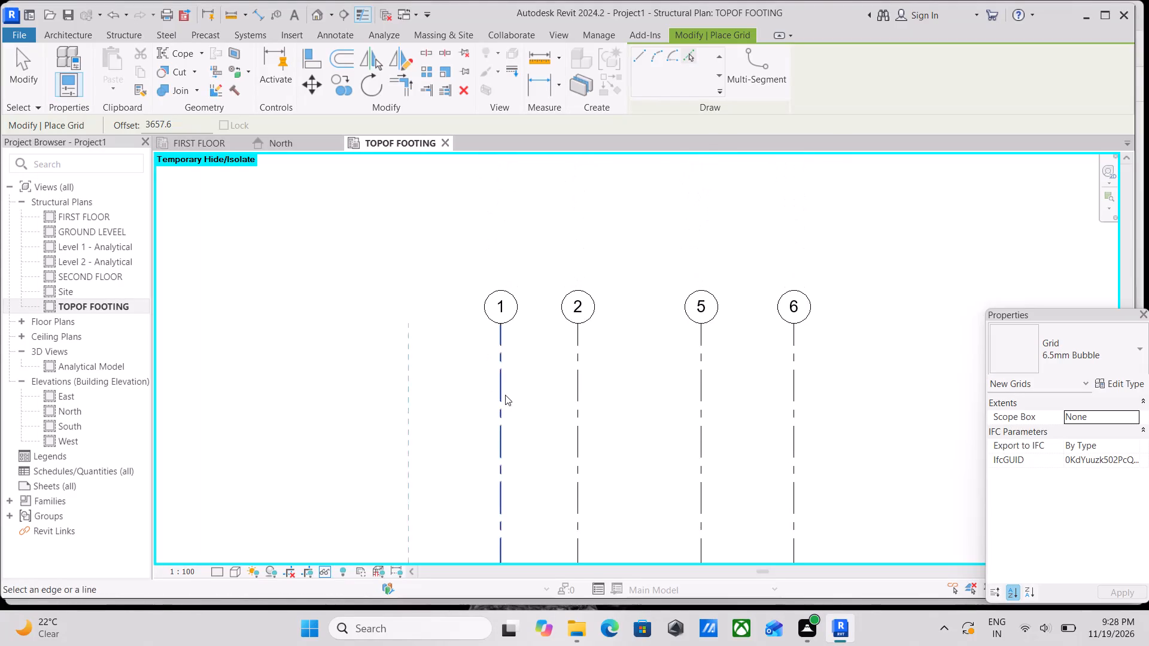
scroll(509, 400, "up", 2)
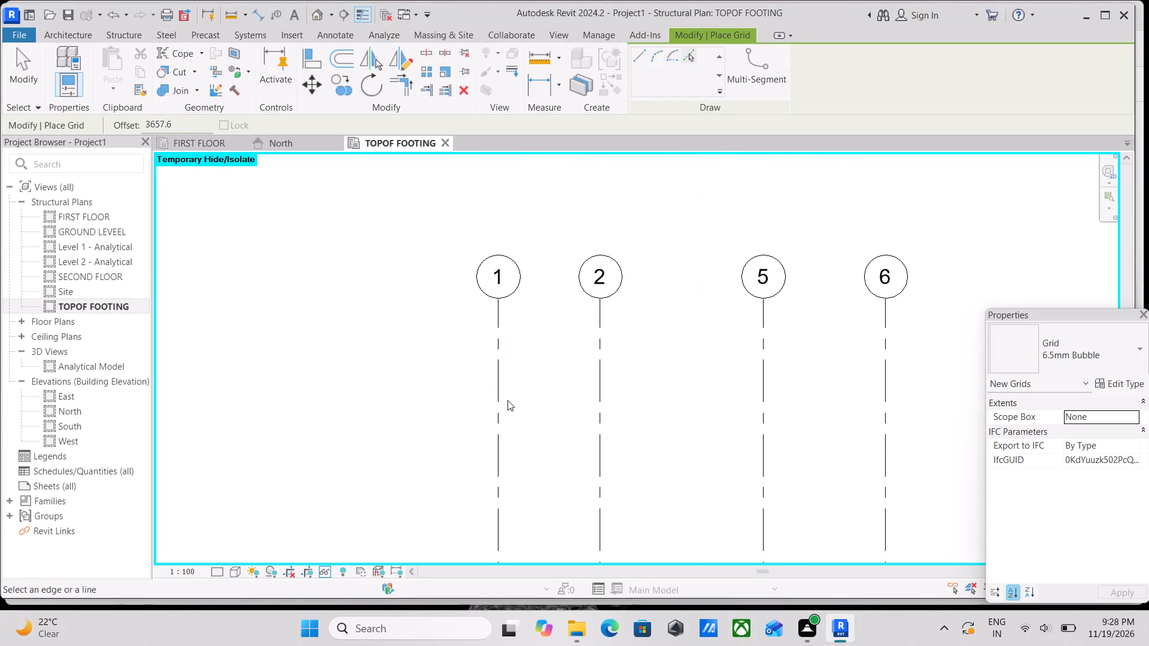
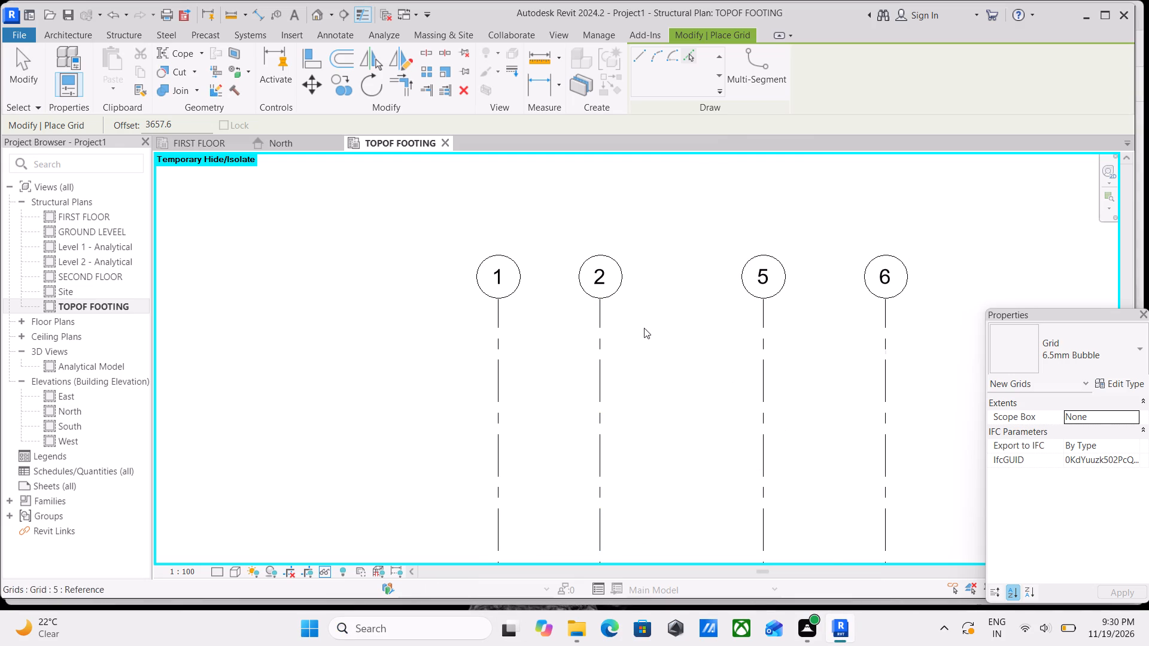
Draw a horizontal grid line crossing grids 1, 2, 5 and 6 just below their bubbles, extending past both outer grids.
scroll(549, 362, "up", 2)
scroll(546, 345, "down", 2)
middle_click_drag(542, 345, 506, 367)
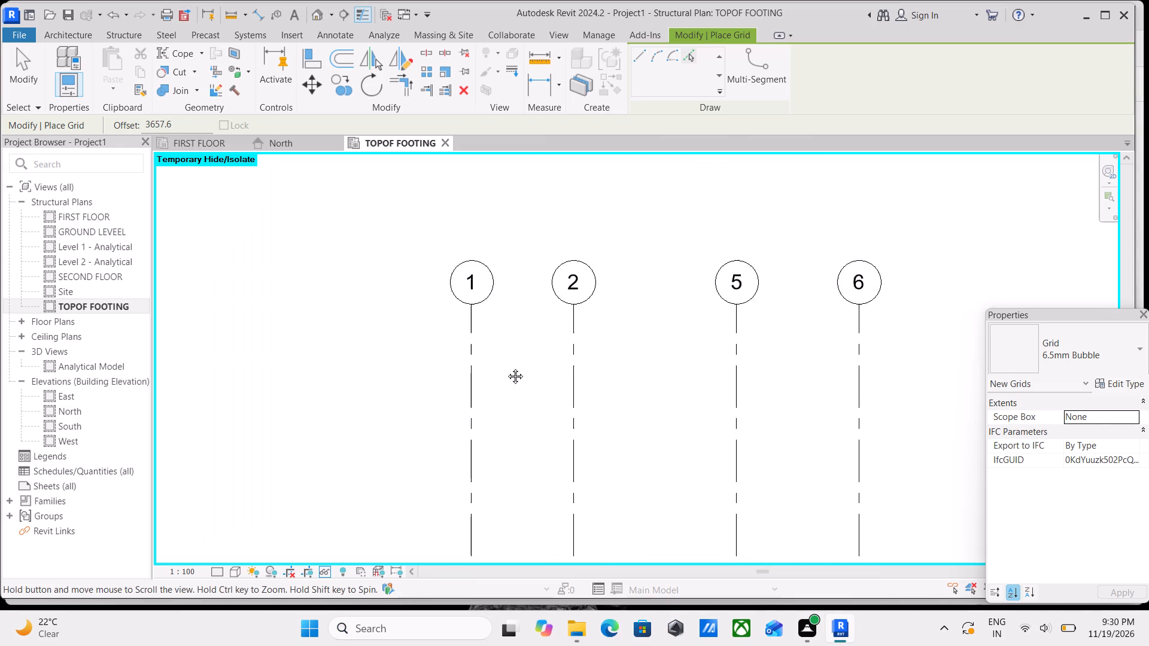
middle_click_drag(506, 367, 512, 373)
key("Escape")
key("Escape")
key("Escape")
scroll(518, 366, "up", 2)
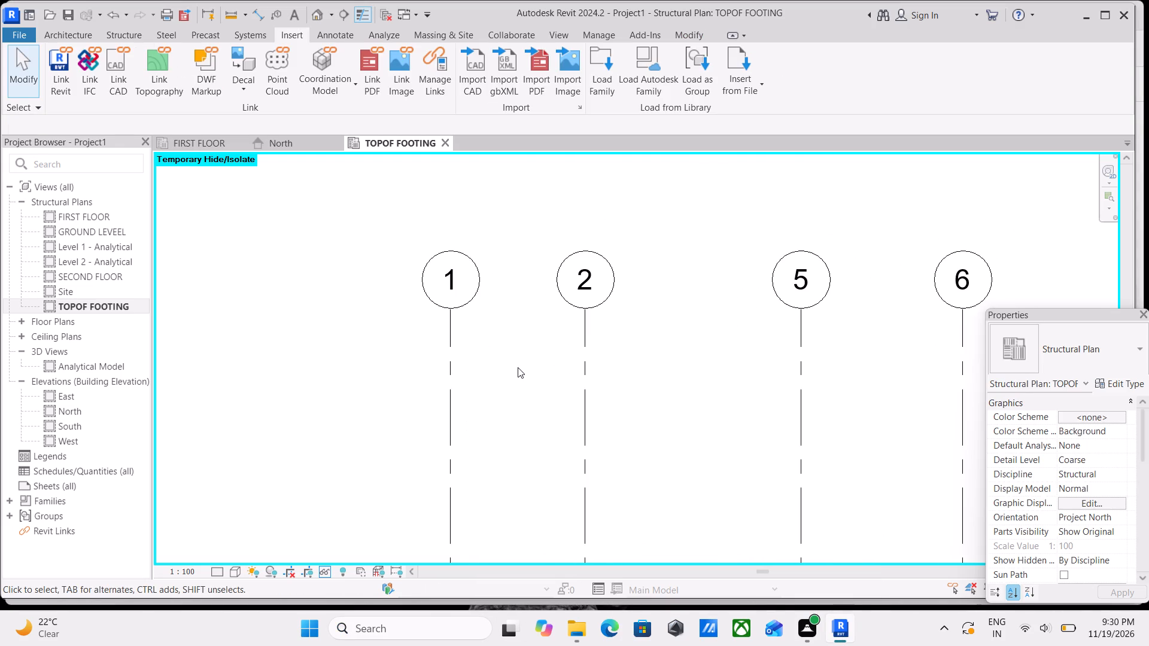
type("GR")
scroll(524, 306, "down", 1)
middle_click_drag(507, 345, 400, 342)
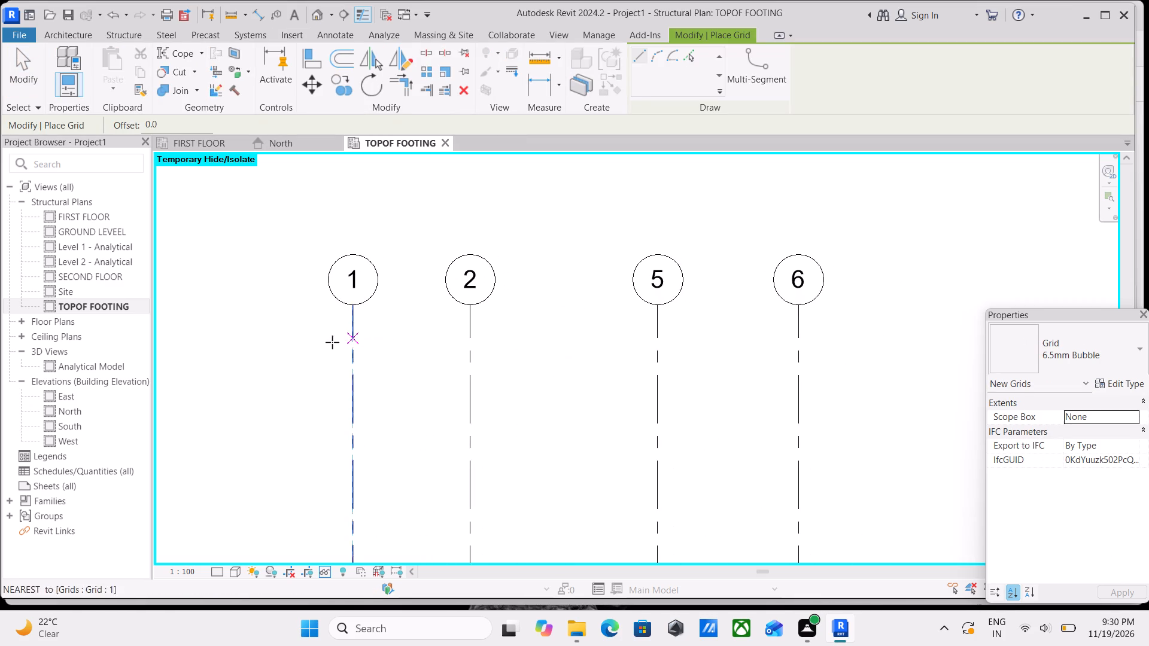
left_click(314, 346)
middle_click_drag(604, 319, 467, 319)
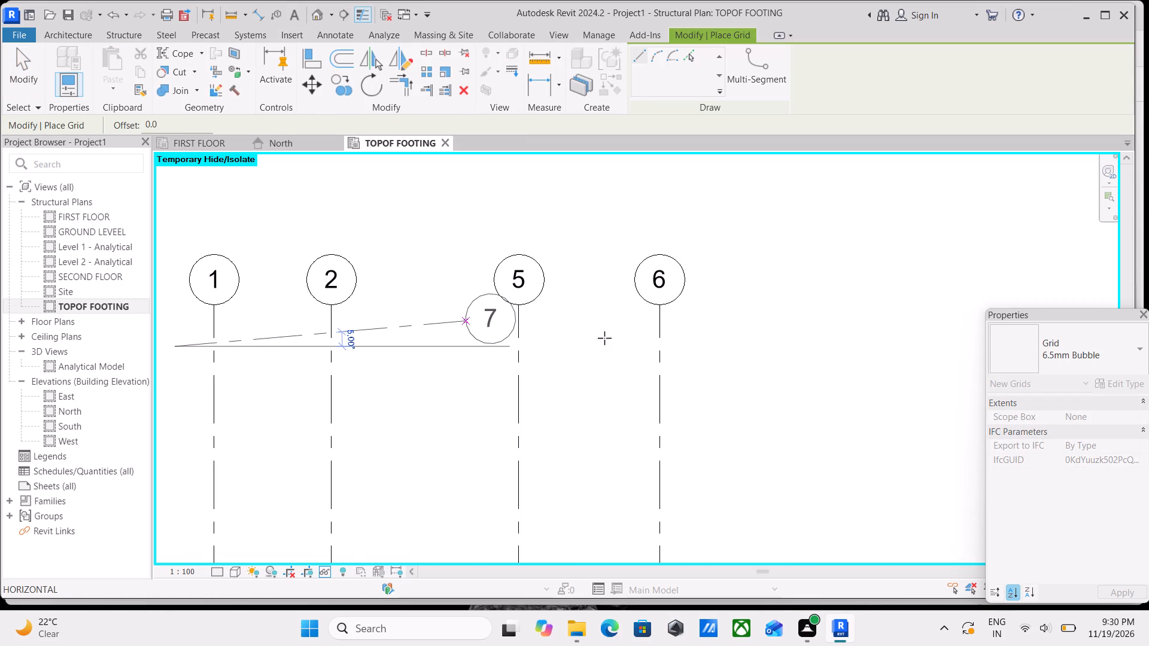
scroll(728, 350, "down", 2)
middle_click(728, 350)
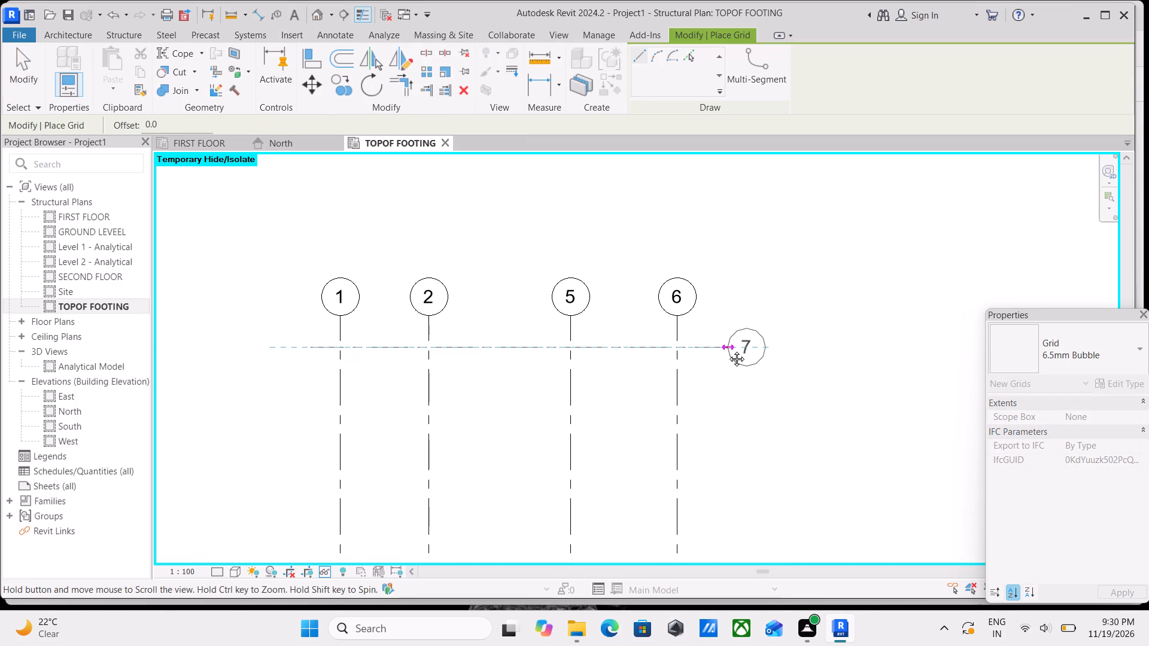
left_click(734, 354)
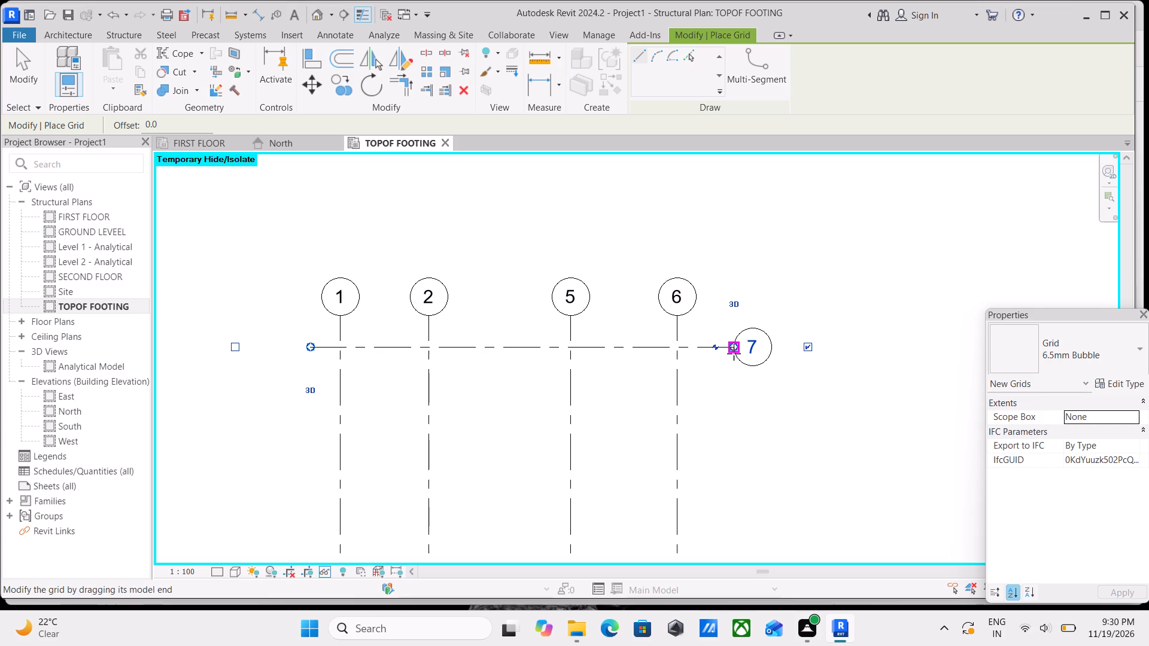
key("Escape")
key("Escape")
key("Escape")
key("Escape")
Rename vertical grid 5 as 3.
scroll(603, 298, "up", 3)
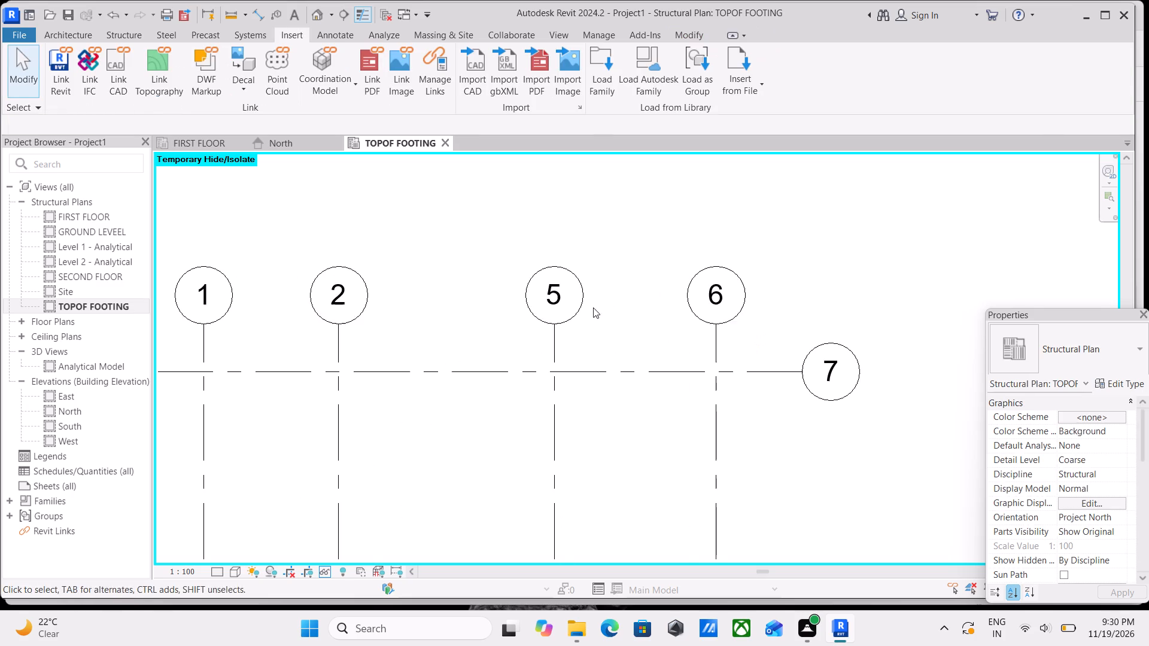
key("Escape")
key("Escape")
scroll(561, 306, "up", 2)
double_click(554, 291)
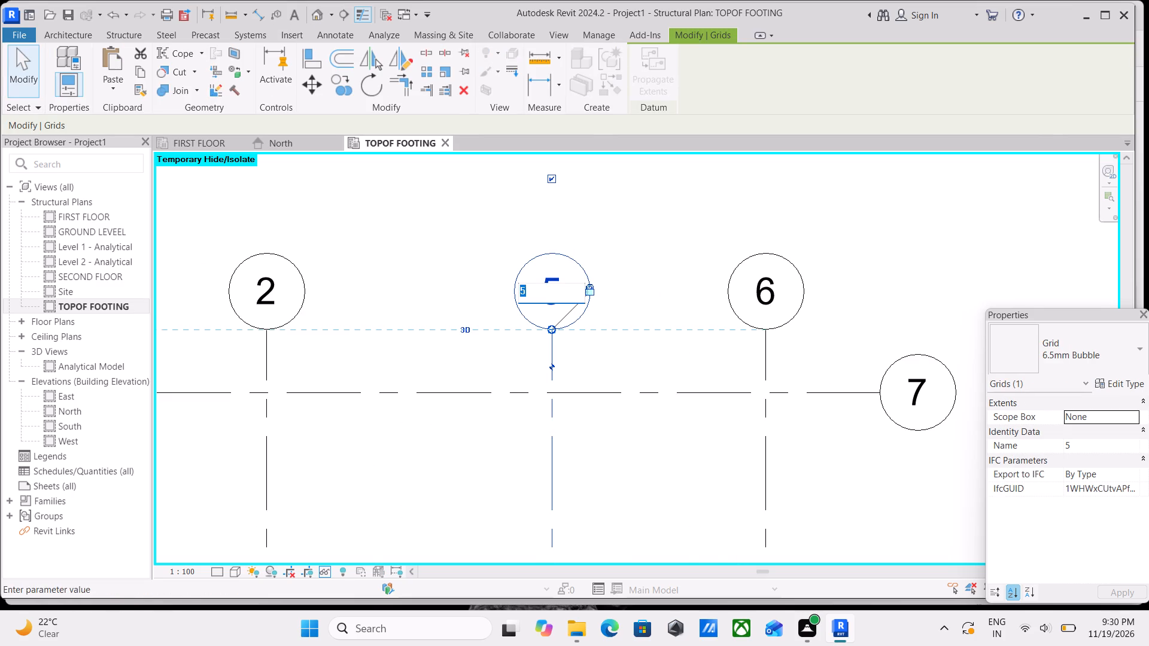
key("3")
key("Return")
Rename vertical grid 6 as 4.
double_click(758, 285)
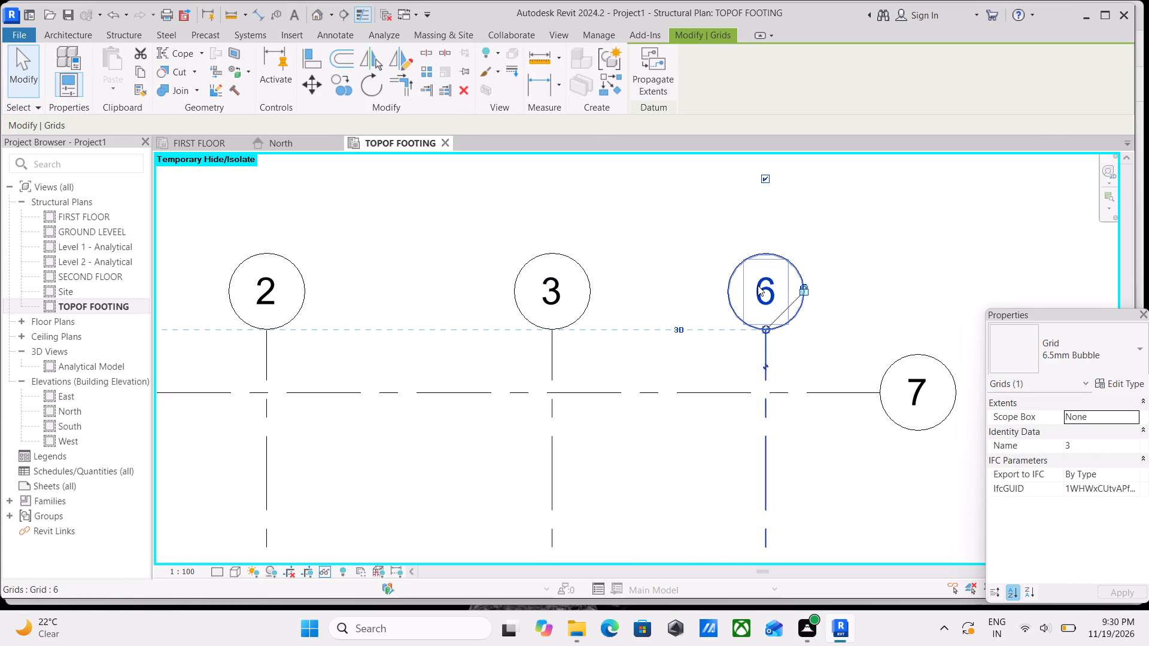
key("4")
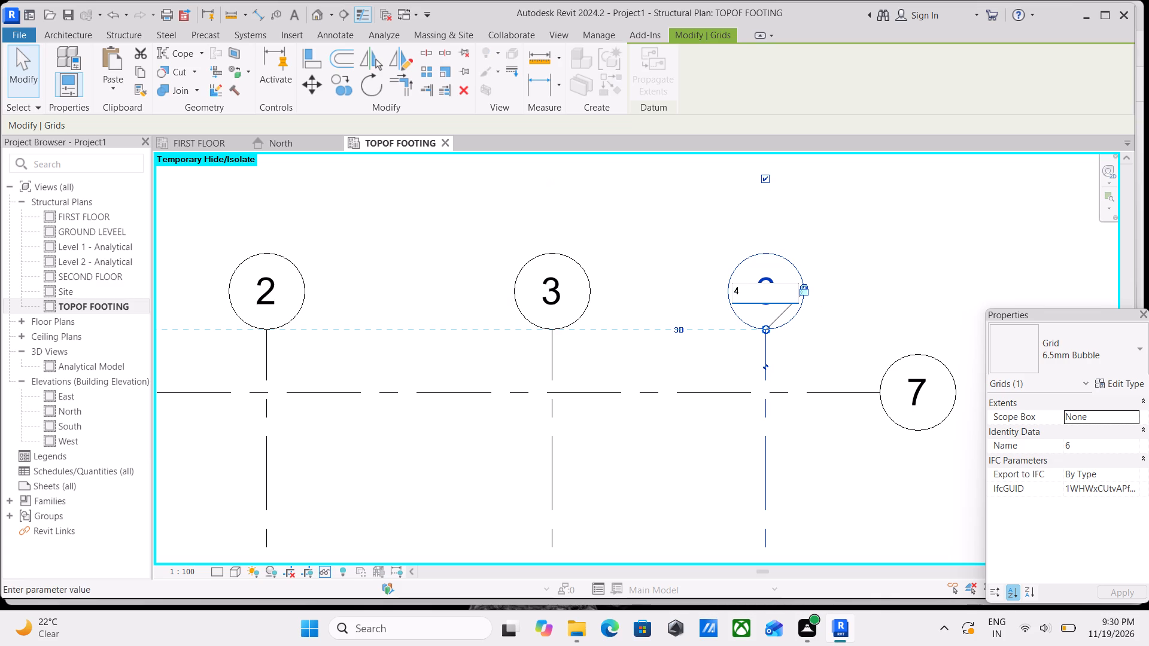
key("Return")
scroll(759, 291, "down", 4)
key("Escape")
key("Escape")
key("Escape")
key("Escape")
key("Escape")
key("Escape")
key("Escape")
scroll(702, 388, "down", 2)
key("Escape")
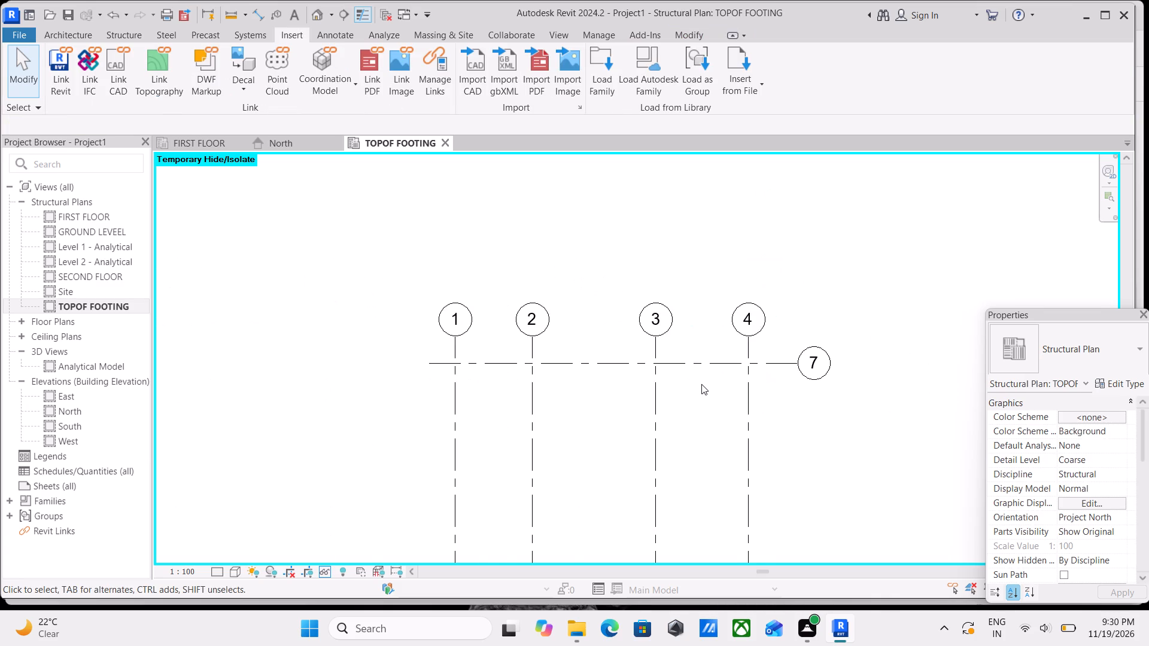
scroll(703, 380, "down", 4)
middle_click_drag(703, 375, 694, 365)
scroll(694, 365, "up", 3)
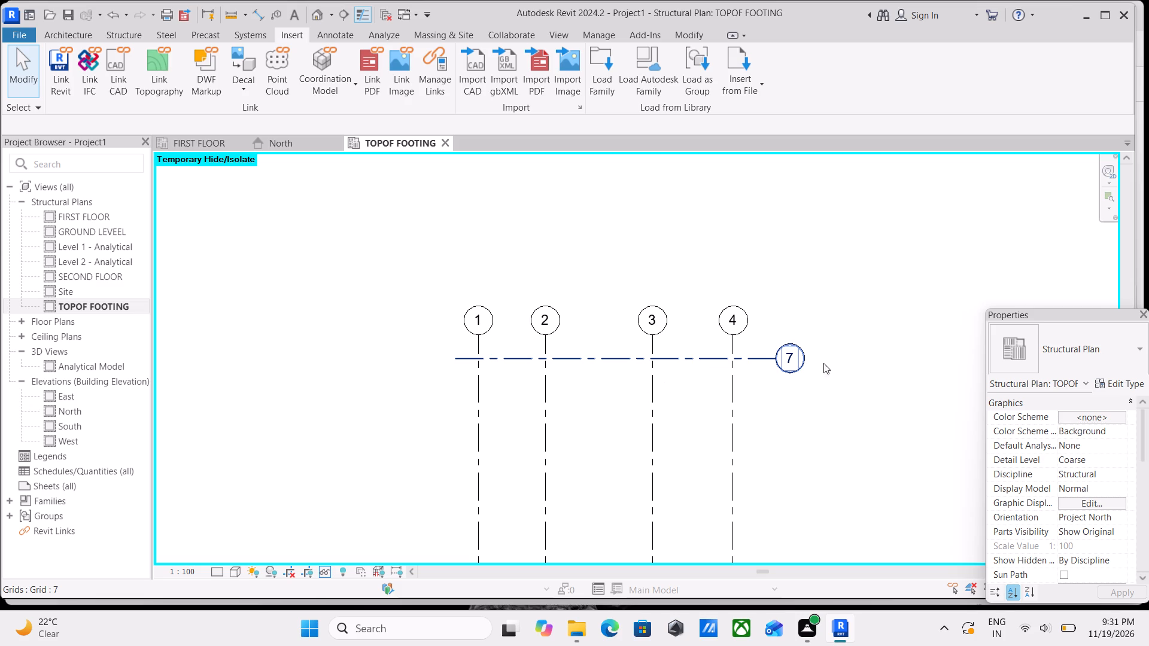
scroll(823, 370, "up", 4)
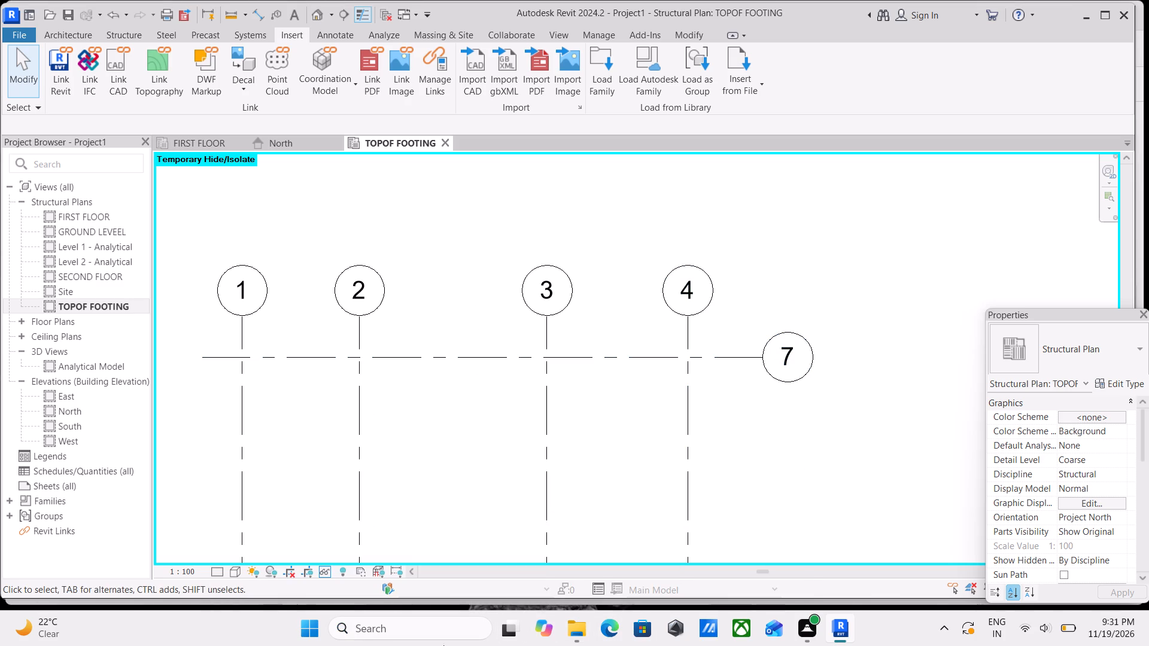
Open the recently used WhatsApp reference image whose name shows the time 8.51.
left_click(290, 636)
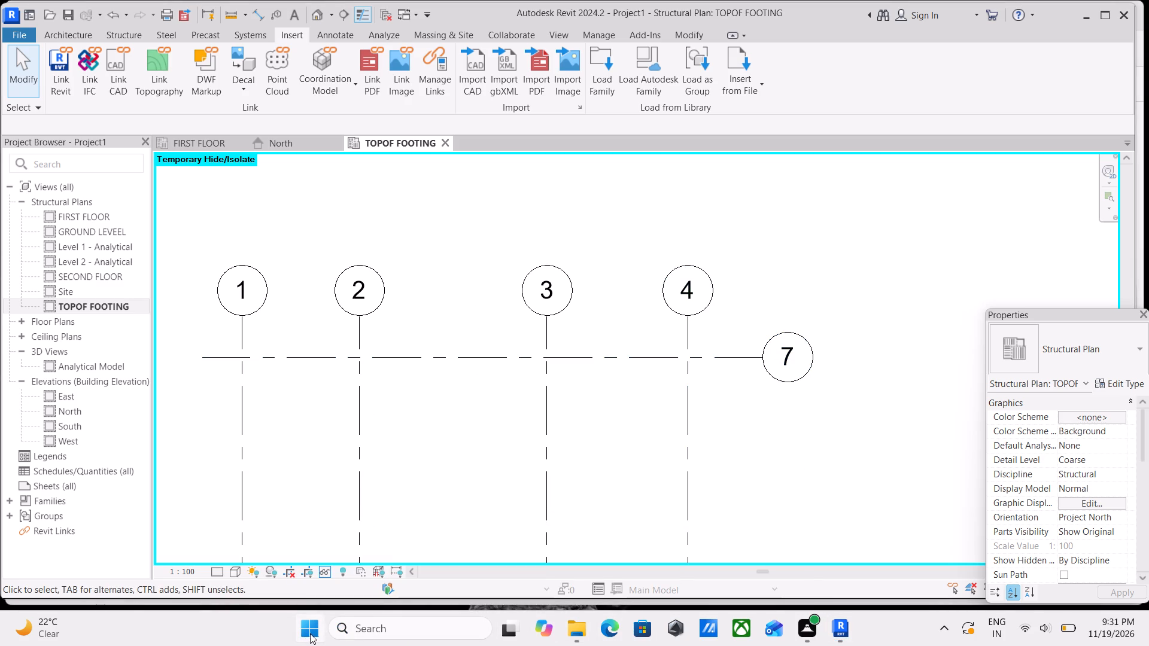
left_click(312, 633)
left_click(345, 365)
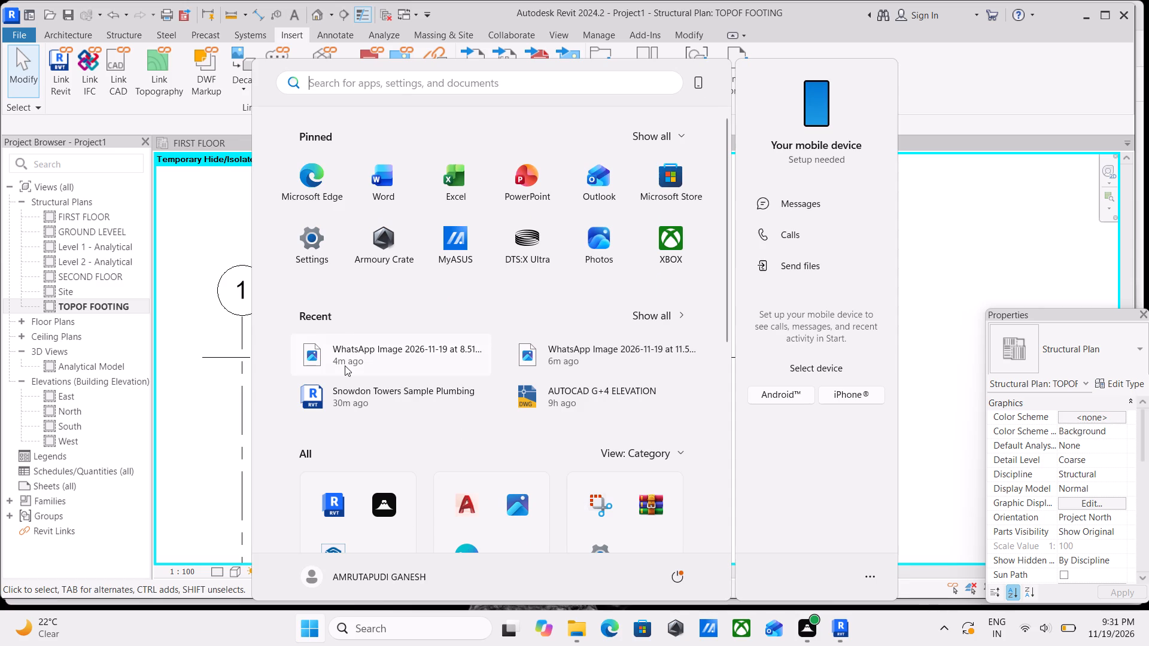
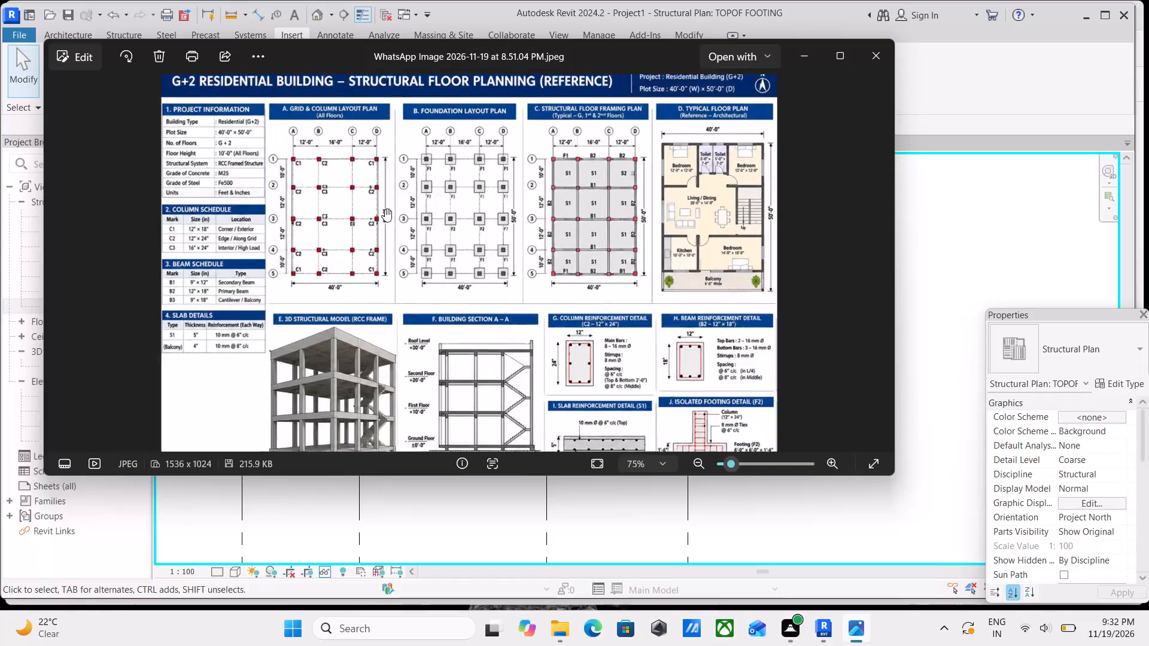
Examine the grid and column layout plan in the reference image for the horizontal grid spacings, and close the image.
scroll(422, 190, "up", 5)
middle_click_drag(405, 205, 417, 231)
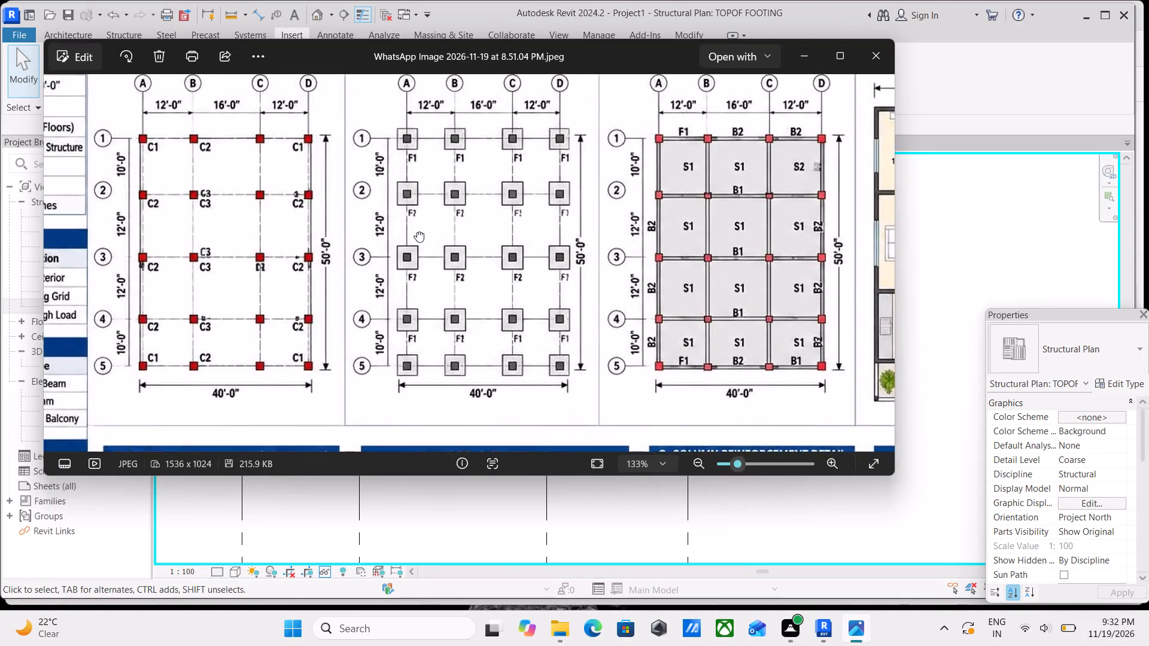
scroll(417, 233, "up", 2)
middle_click_drag(417, 231, 417, 233)
scroll(384, 282, "up", 3)
scroll(467, 294, "down", 4)
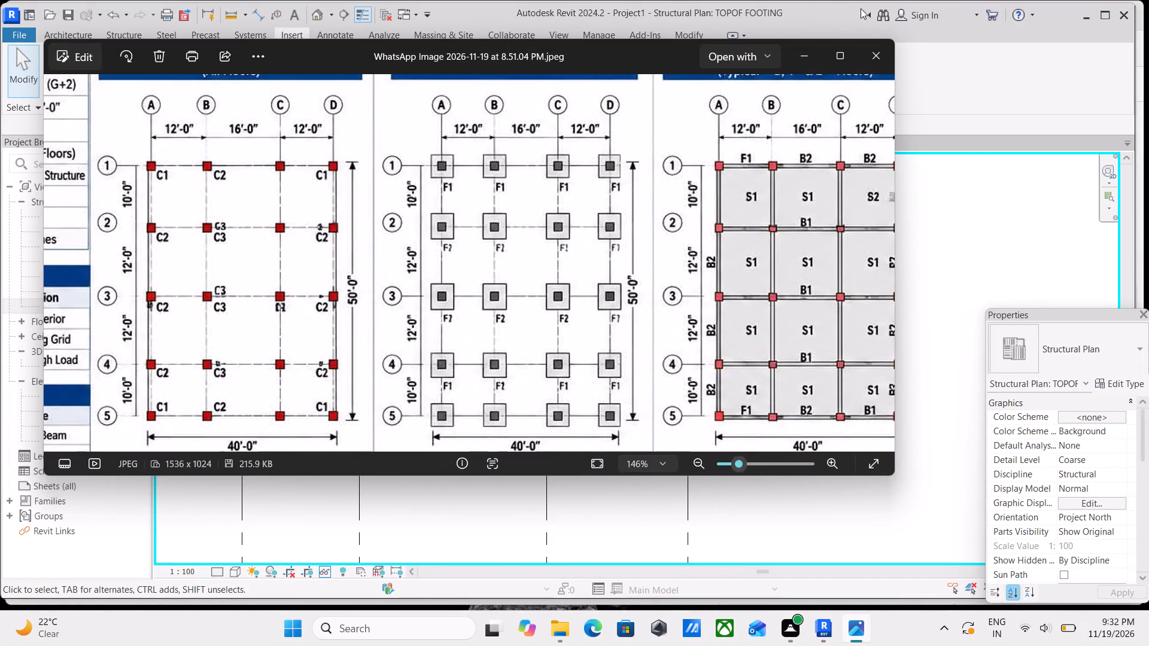
left_click(877, 59)
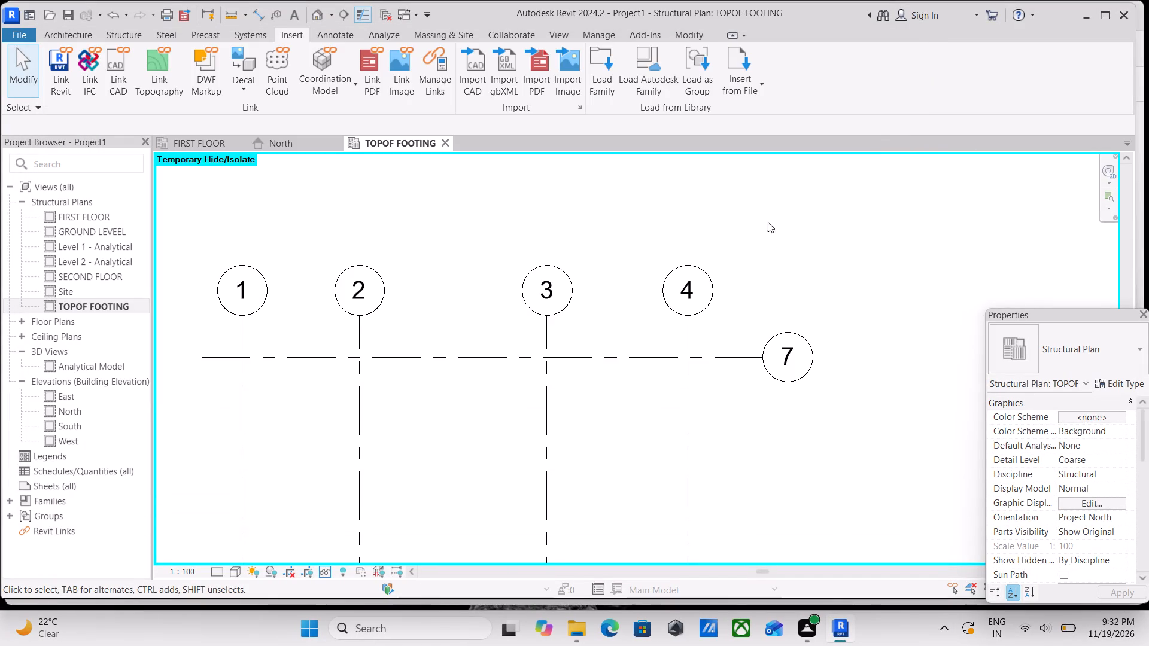
Create a horizontal grid offset 10' below grid 7 by picking grid 7's line with the Grid tool.
middle_click_drag(761, 217, 761, 206)
scroll(613, 334, "up", 1)
middle_click_drag(614, 331, 663, 243)
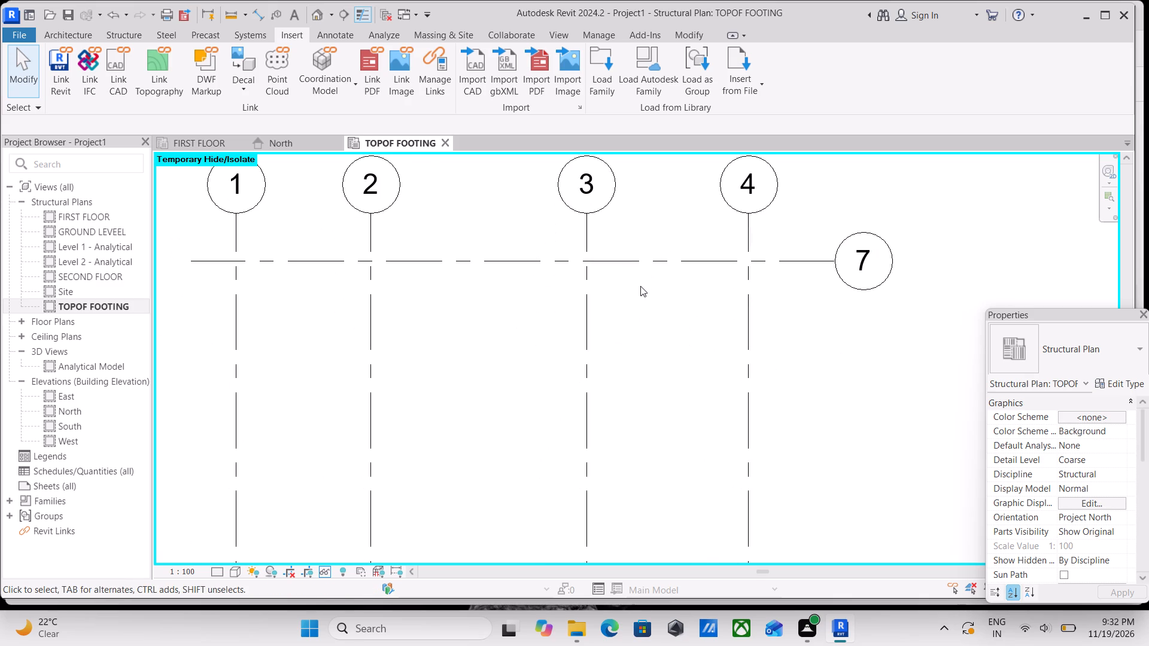
type("GR")
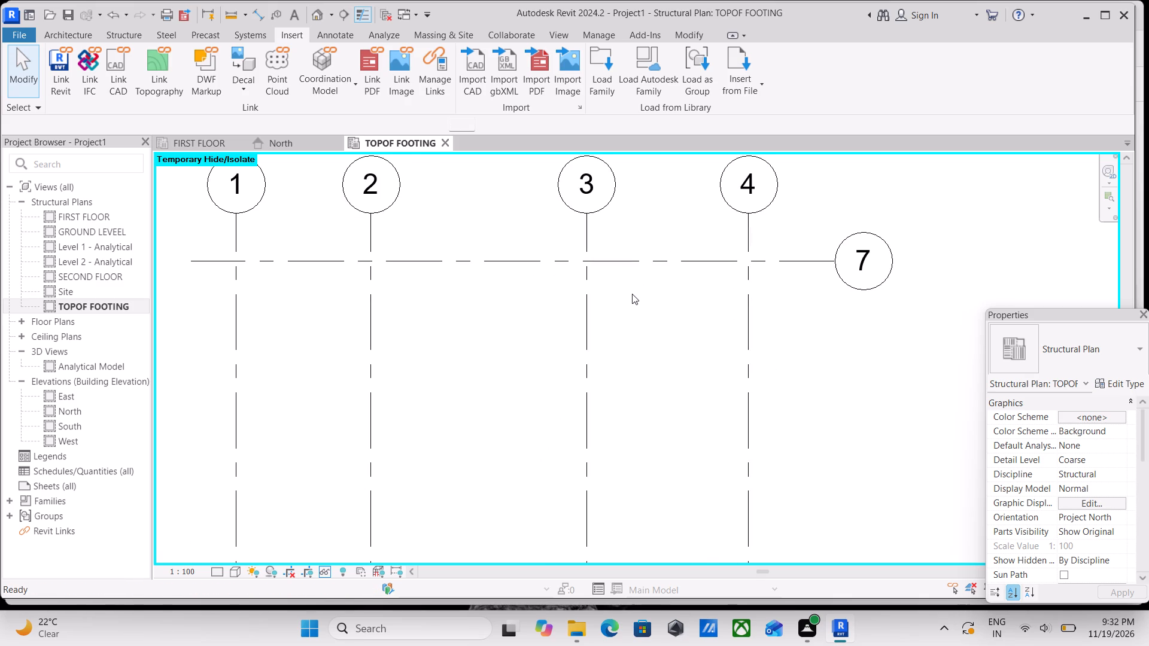
scroll(658, 299, "down", 2)
middle_click_drag(658, 299, 691, 307)
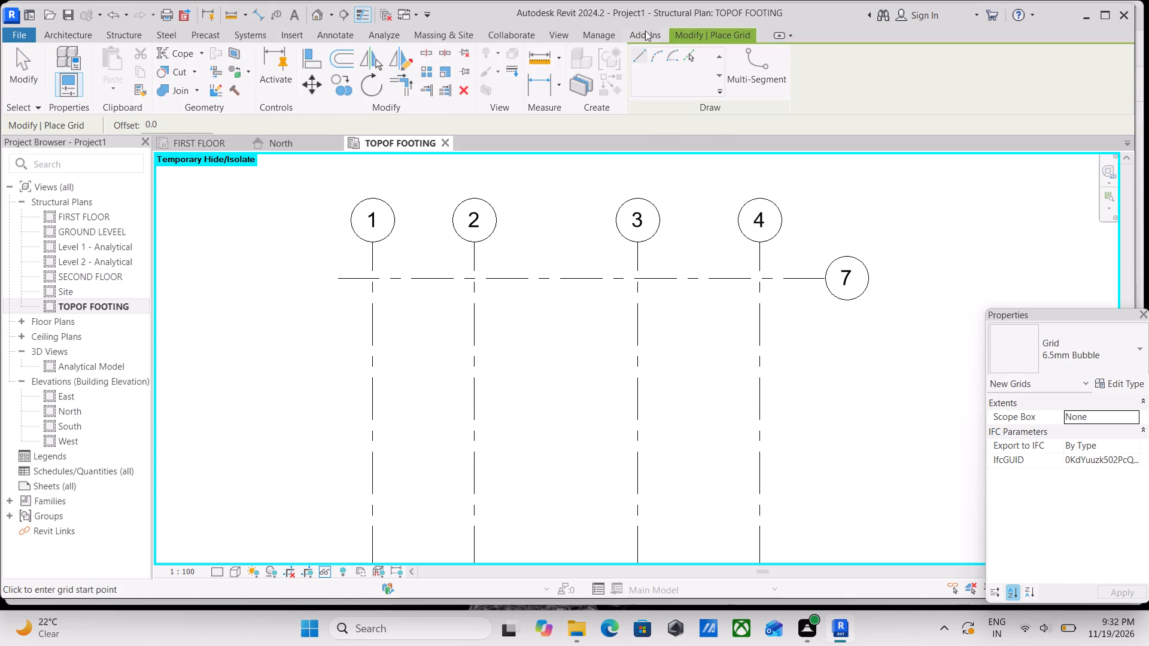
left_click(683, 54)
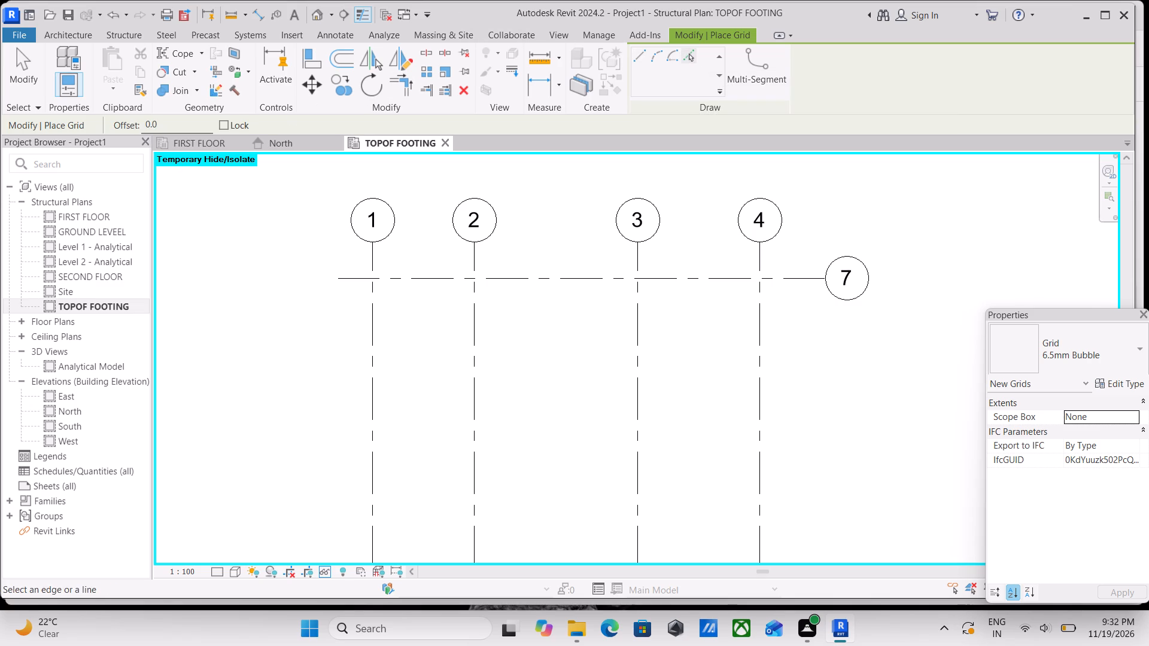
left_click_drag(160, 125, 98, 138)
type("10'")
key("Return")
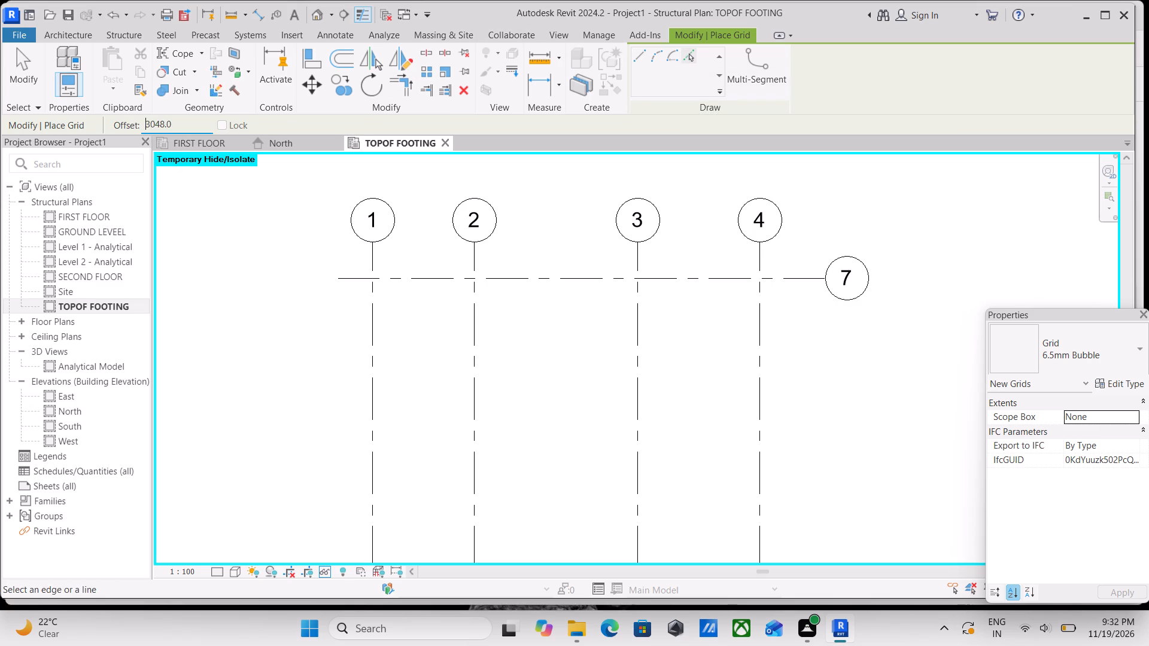
left_click(411, 281)
Create another horizontal grid 10' below grid 5, picking grid 5's line with the same offset.
middle_click_drag(462, 375, 460, 327)
scroll(464, 331, "up", 1)
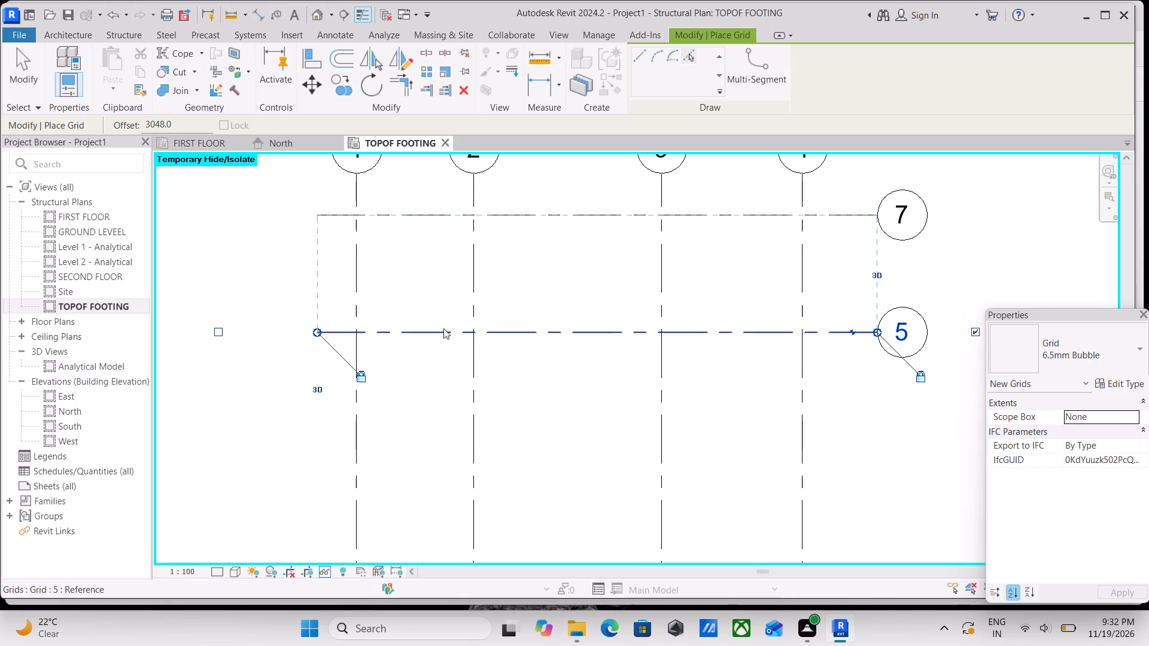
left_click(447, 336)
scroll(448, 336, "down", 2)
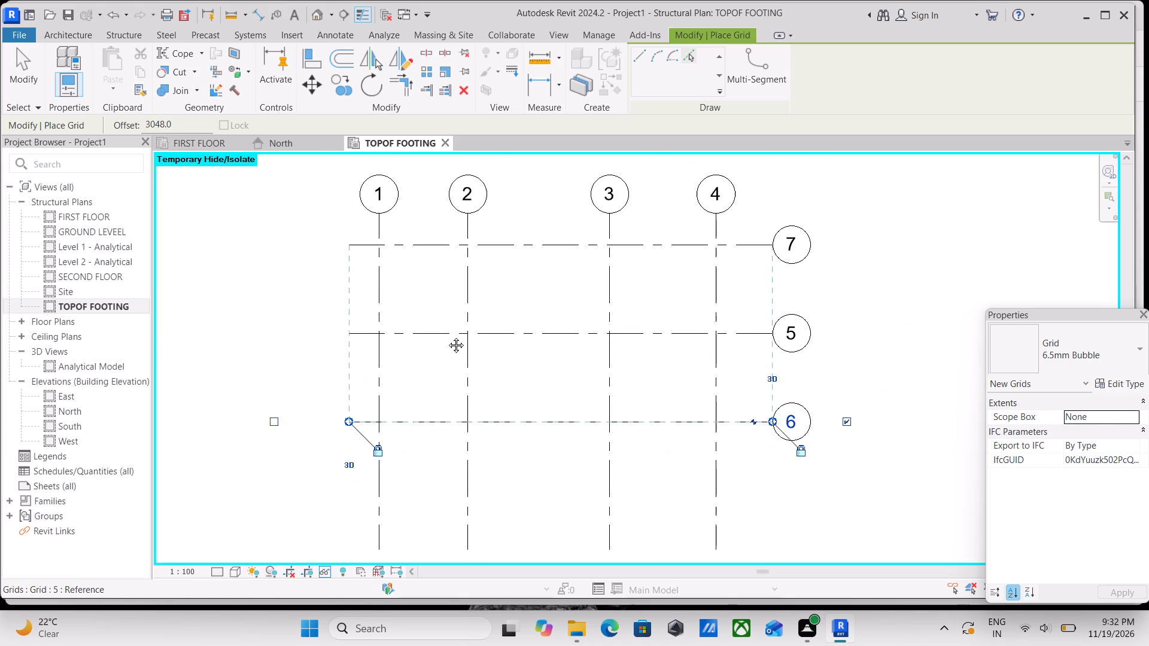
middle_click_drag(448, 336, 370, 289)
scroll(370, 289, "up", 1)
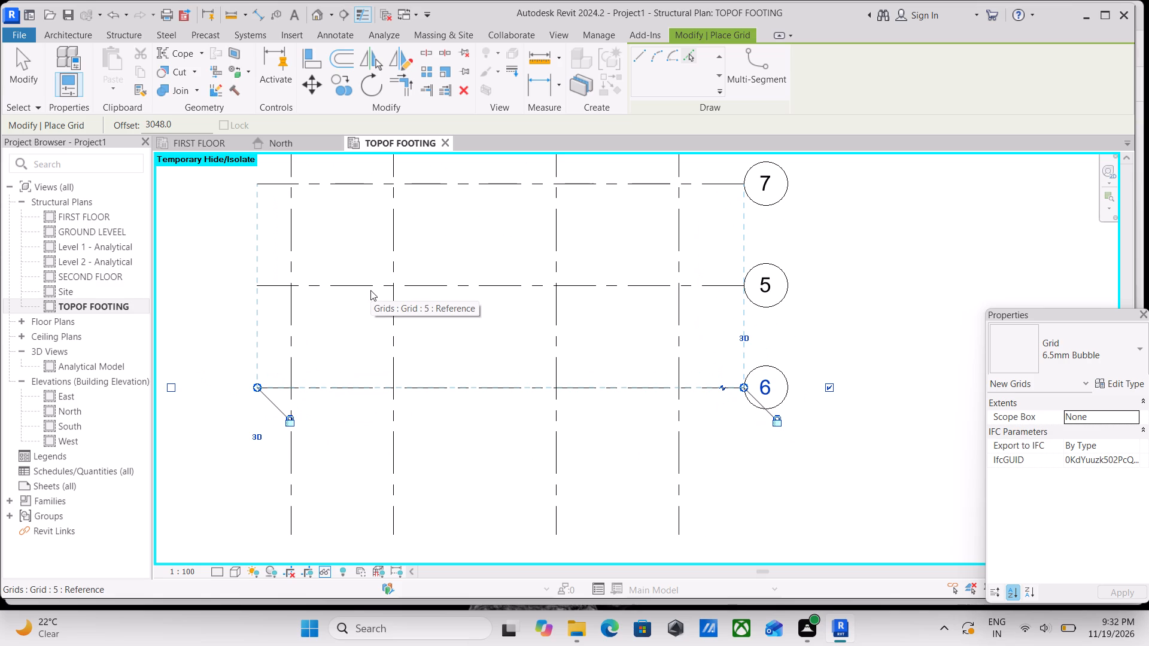
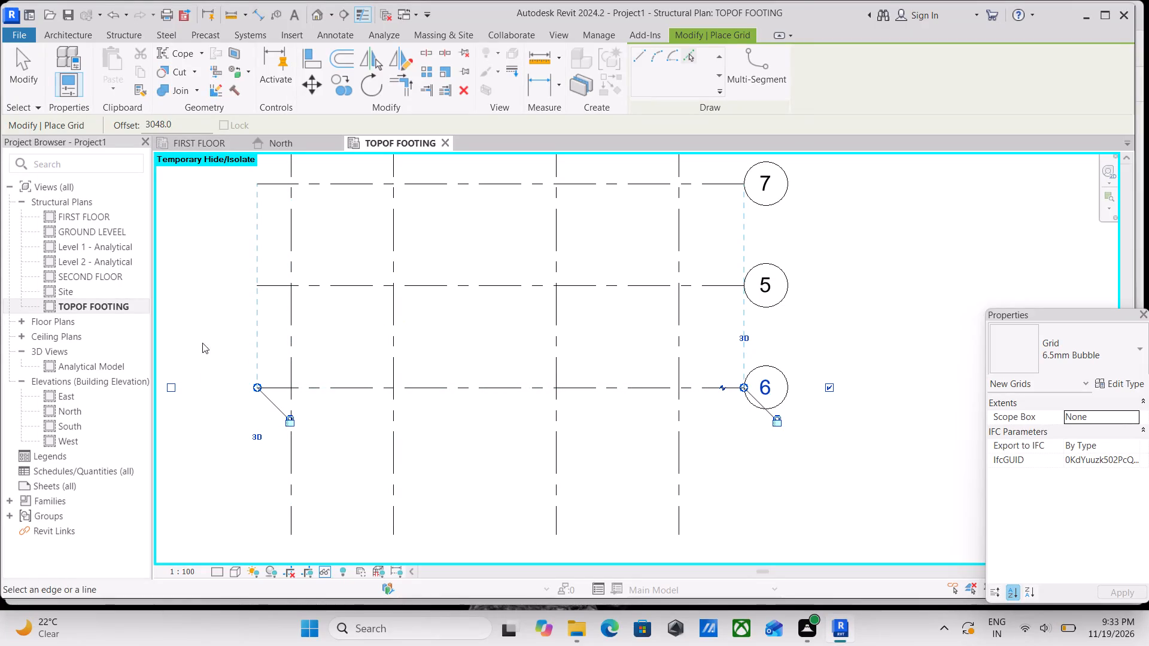
End grid placement and rename the topmost horizontal grid, labelled 7, as A.
key("Escape")
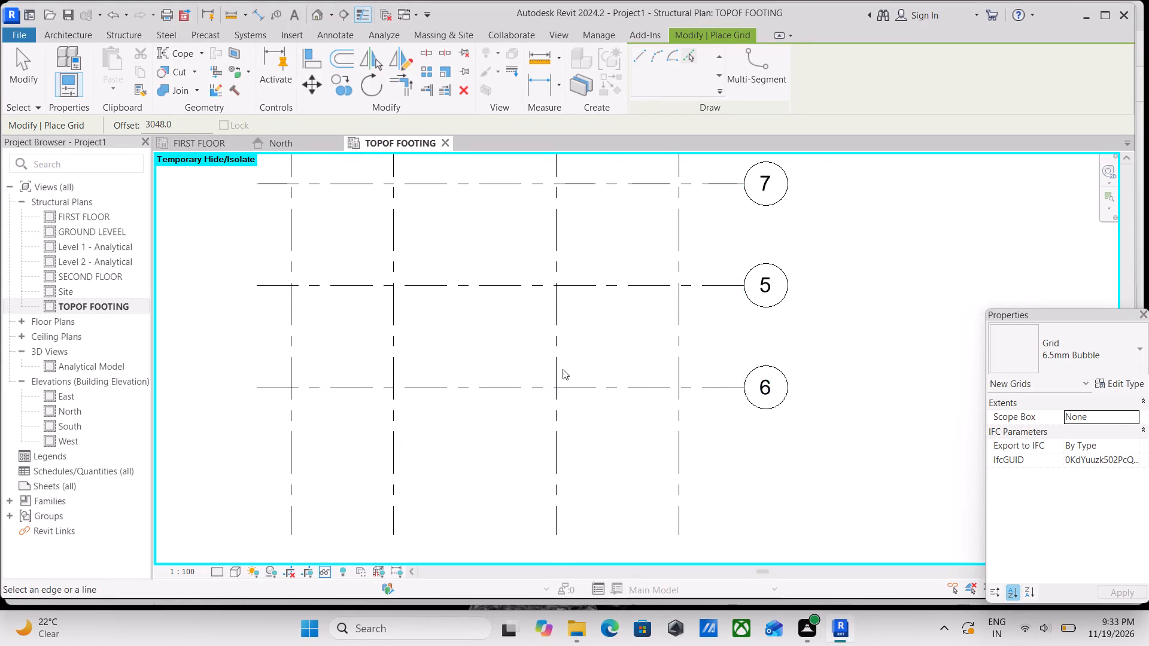
scroll(562, 367, "up", 2)
key("Escape")
middle_click_drag(417, 314, 445, 411)
key("Escape")
scroll(444, 300, "down", 3)
middle_click_drag(444, 300, 461, 407)
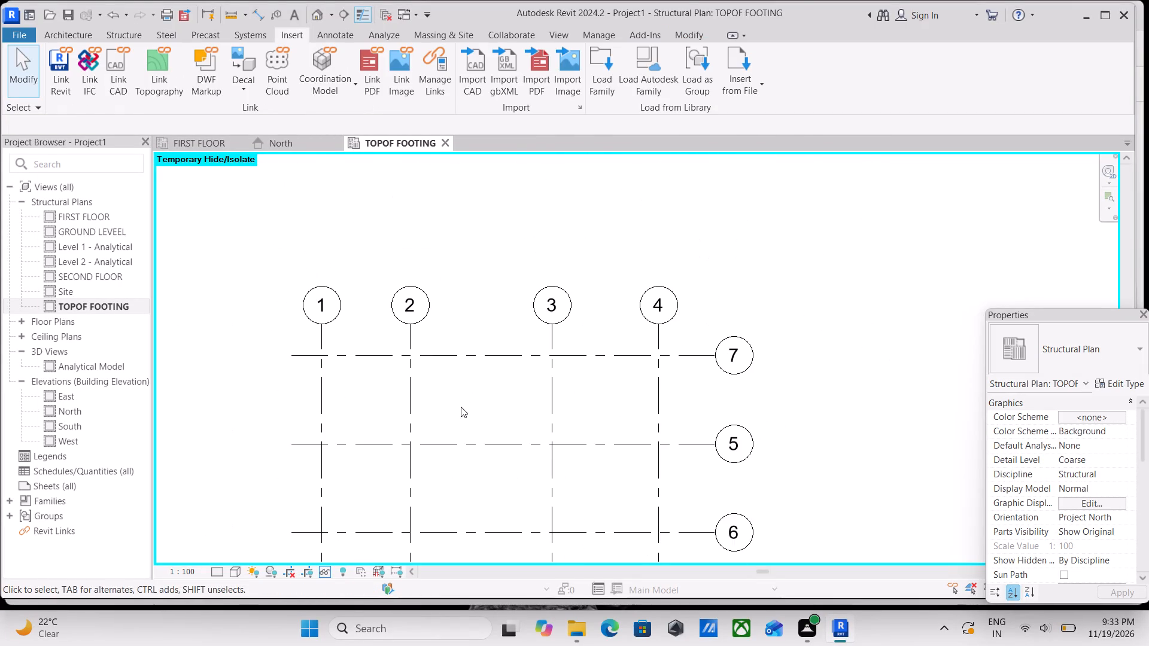
middle_click_drag(461, 407, 437, 348)
scroll(687, 300, "up", 3)
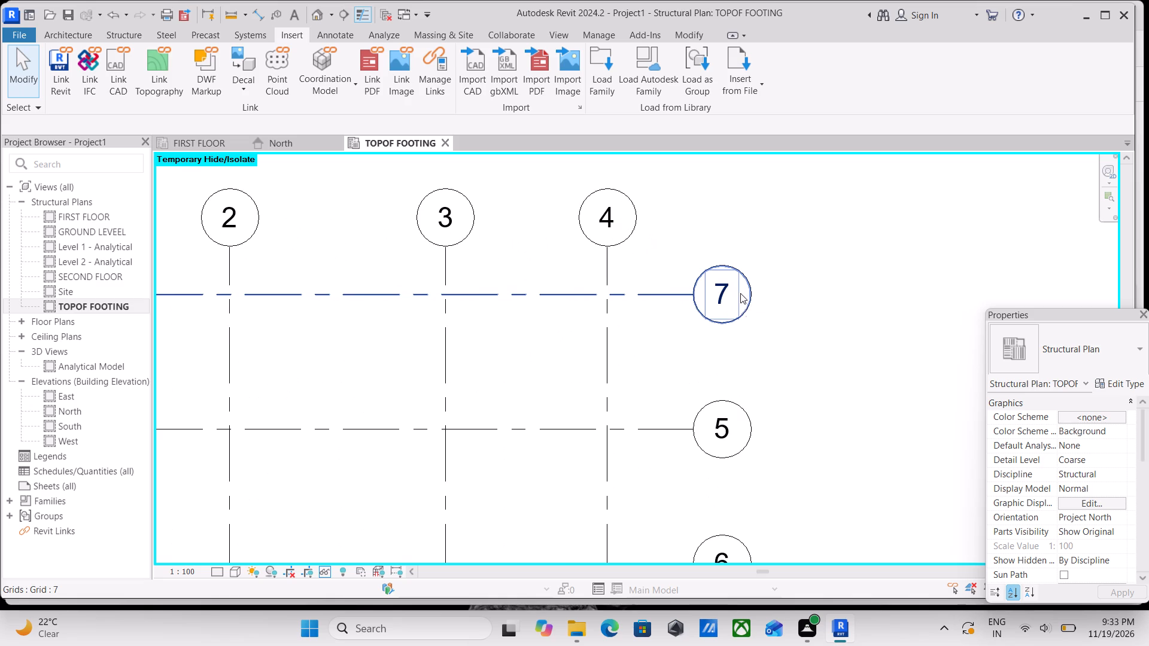
scroll(740, 293, "up", 4)
double_click(715, 288)
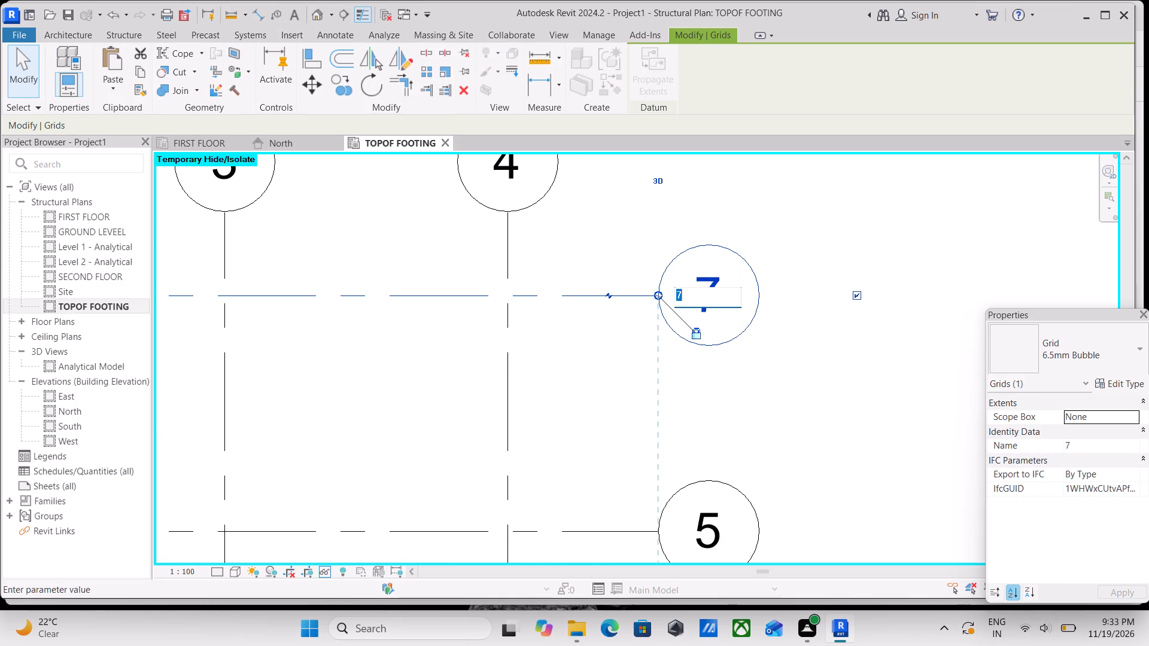
key("a")
key("Return")
Rename the middle horizontal grid, labelled 5, as B.
scroll(715, 297, "down", 4)
middle_click_drag(707, 336, 680, 219)
scroll(698, 337, "up", 3)
left_click(685, 315)
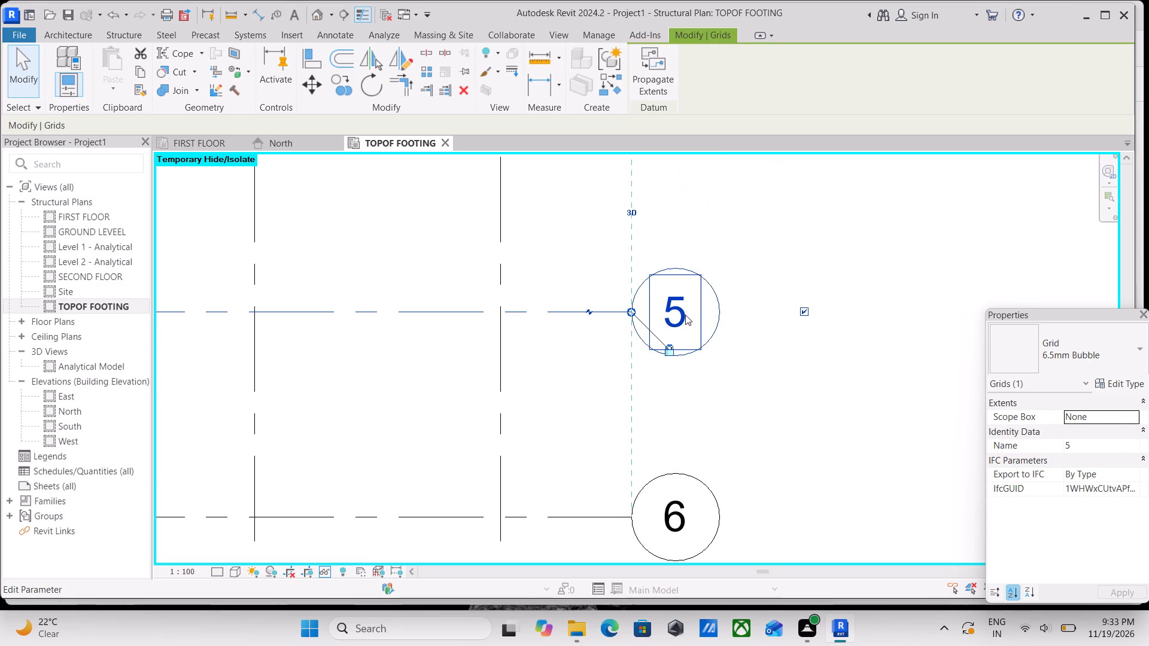
left_click(685, 315)
key("b")
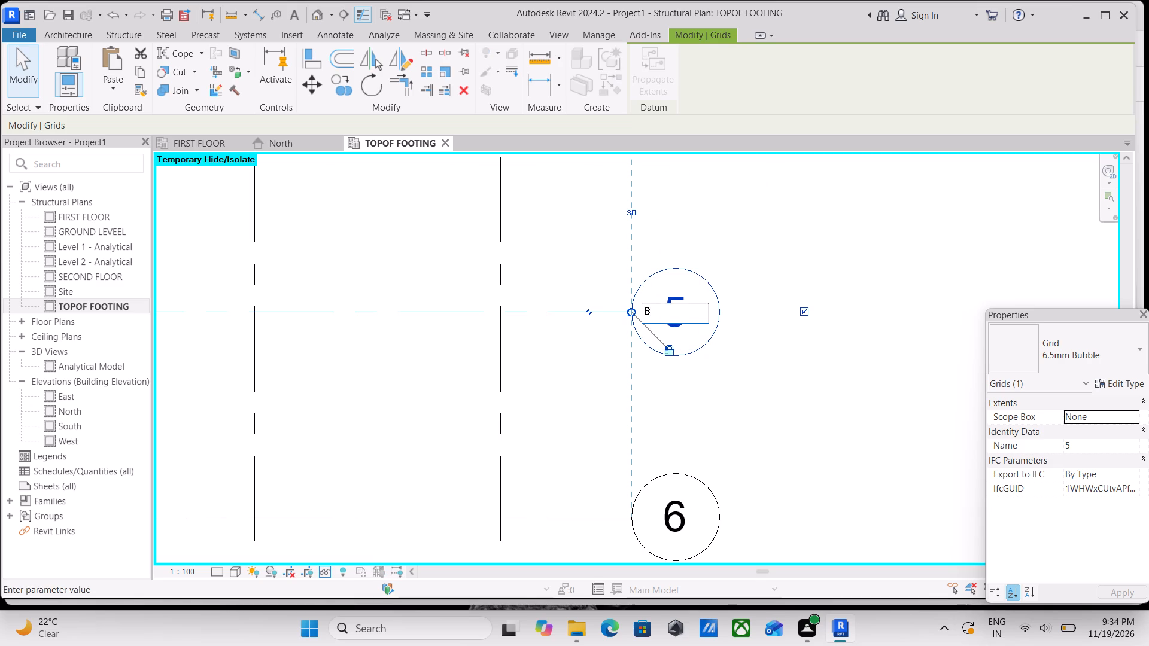
key("Return")
Rename the lowest horizontal grid, labelled 6, as C and clear the selection.
scroll(685, 315, "down", 4)
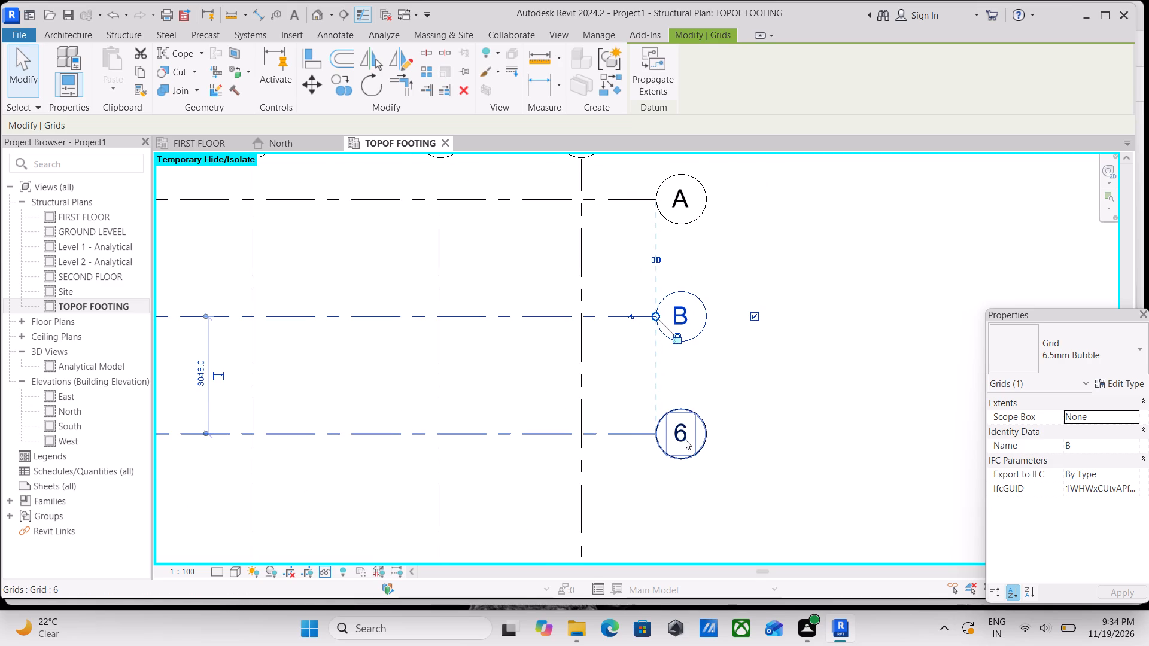
double_click(685, 439)
key("c")
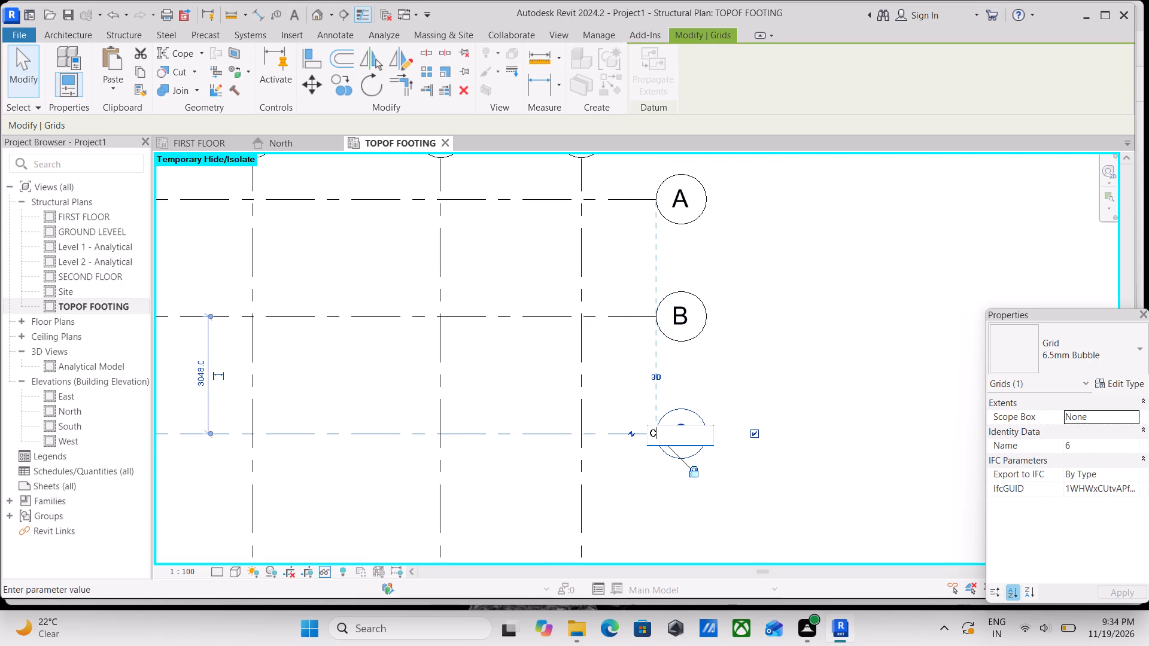
key("Return")
scroll(685, 438, "down", 3)
key("Escape")
scroll(695, 383, "down", 4)
key("Escape")
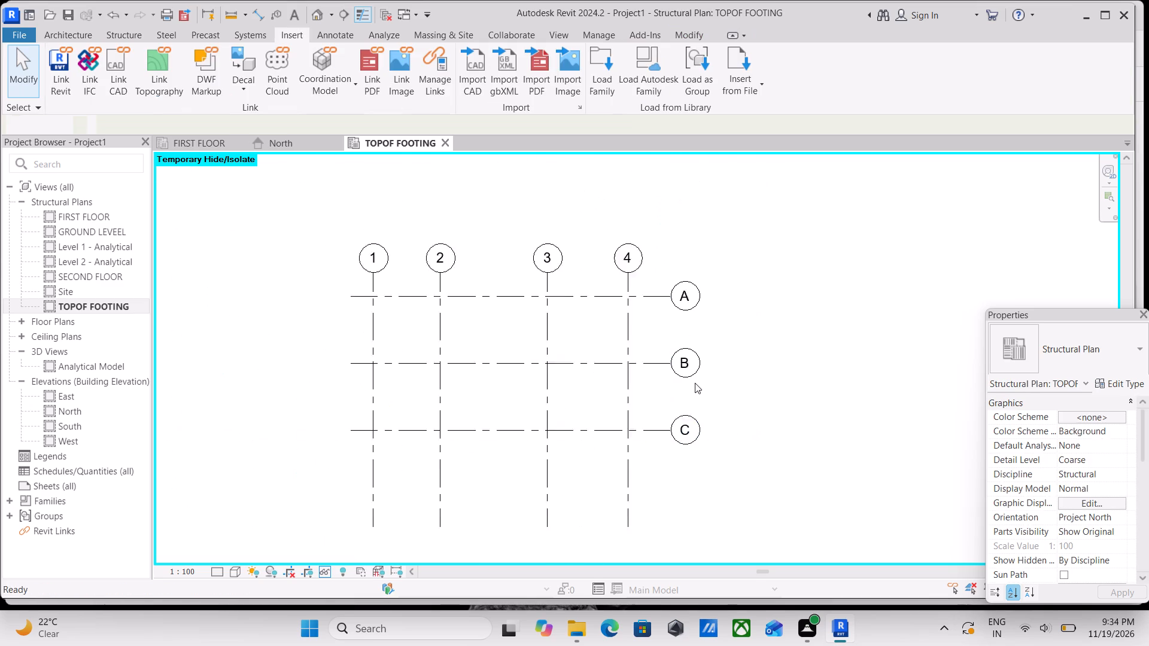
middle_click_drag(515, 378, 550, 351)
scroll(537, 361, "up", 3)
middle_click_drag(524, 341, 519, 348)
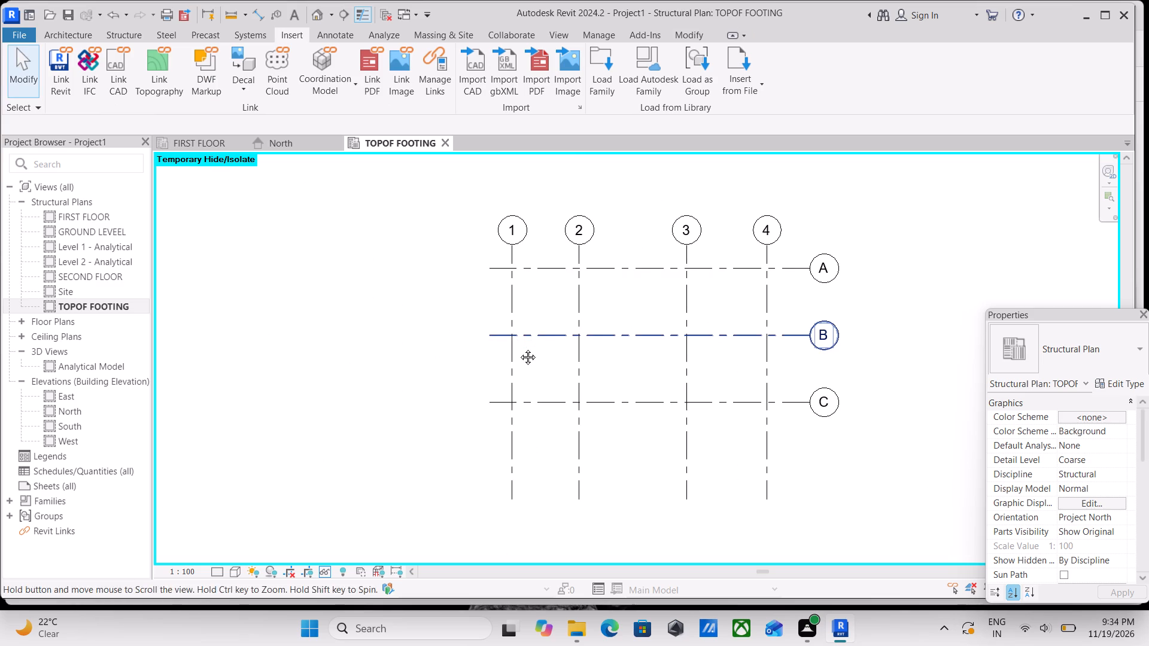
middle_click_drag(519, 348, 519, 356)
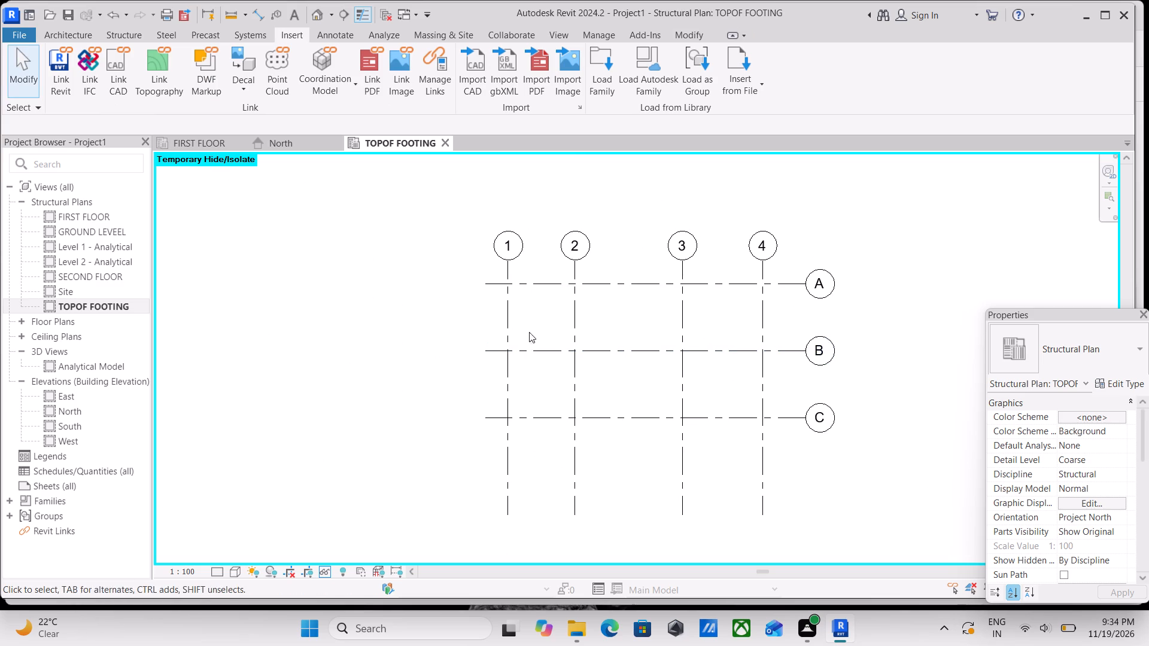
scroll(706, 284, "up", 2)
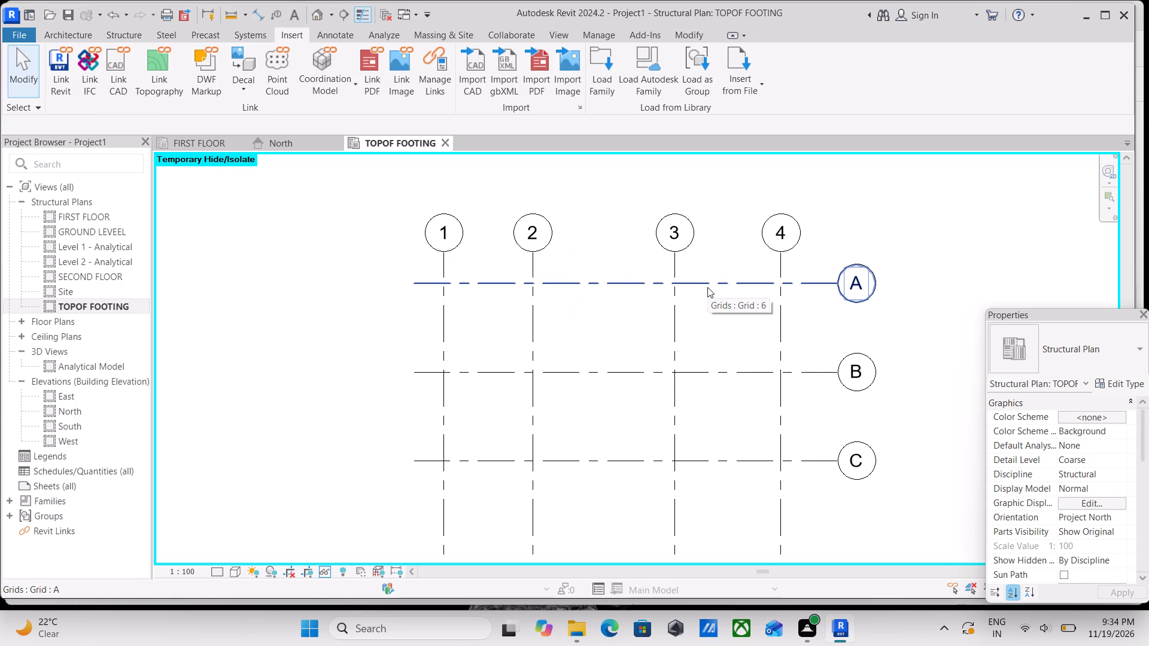
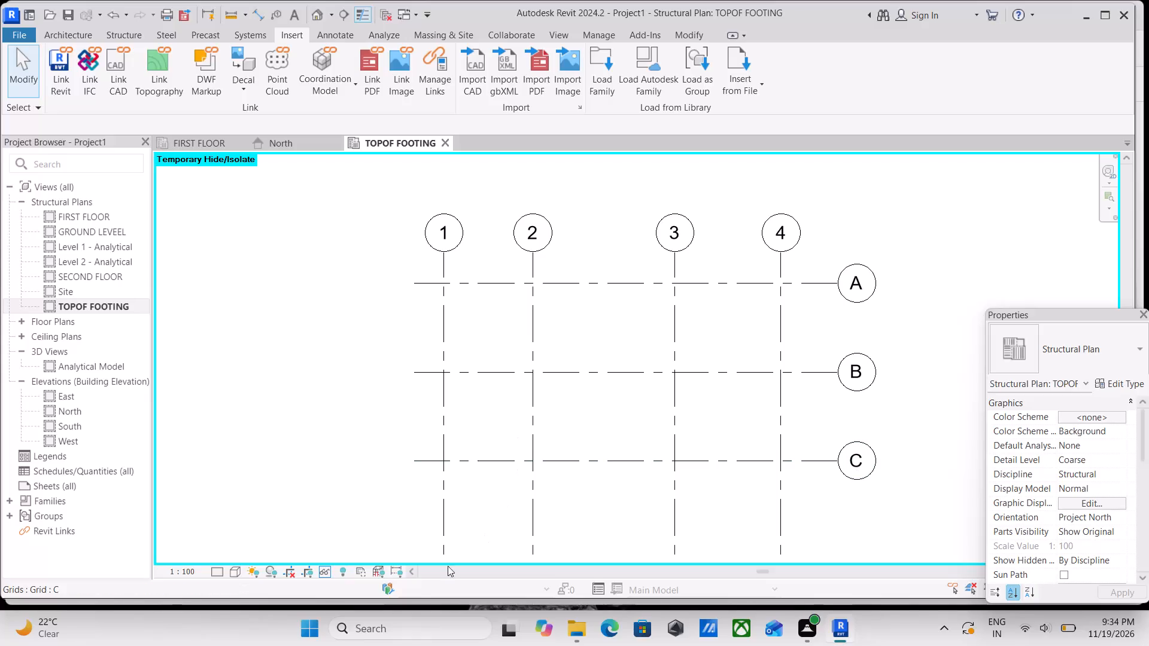
Open the WhatsApp structural drawing image and examine the grid spacings in the column, foundation and floor framing plans.
left_click(303, 629)
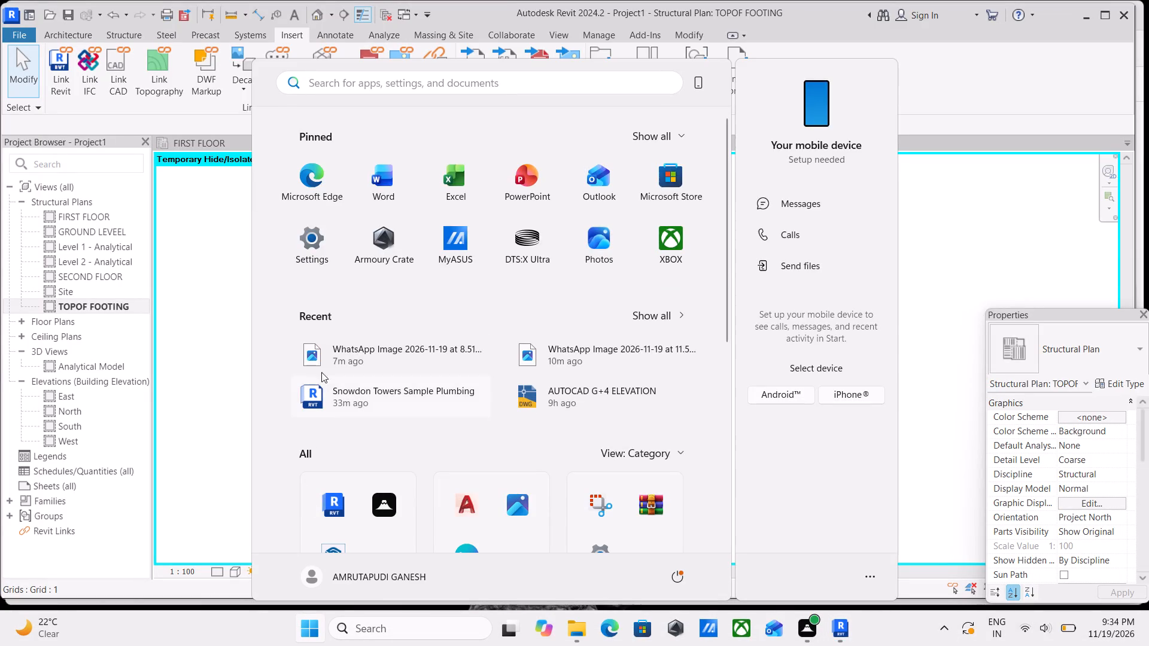
left_click(327, 356)
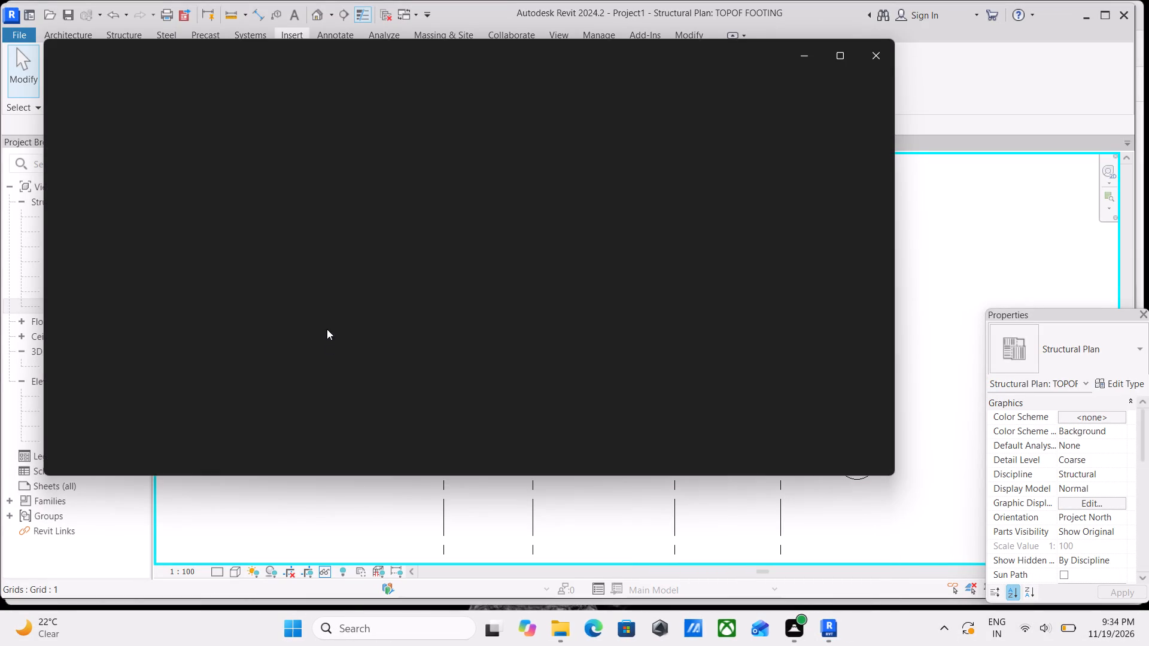
scroll(351, 257, "up", 3)
scroll(539, 197, "up", 1)
middle_click_drag(448, 227, 457, 239)
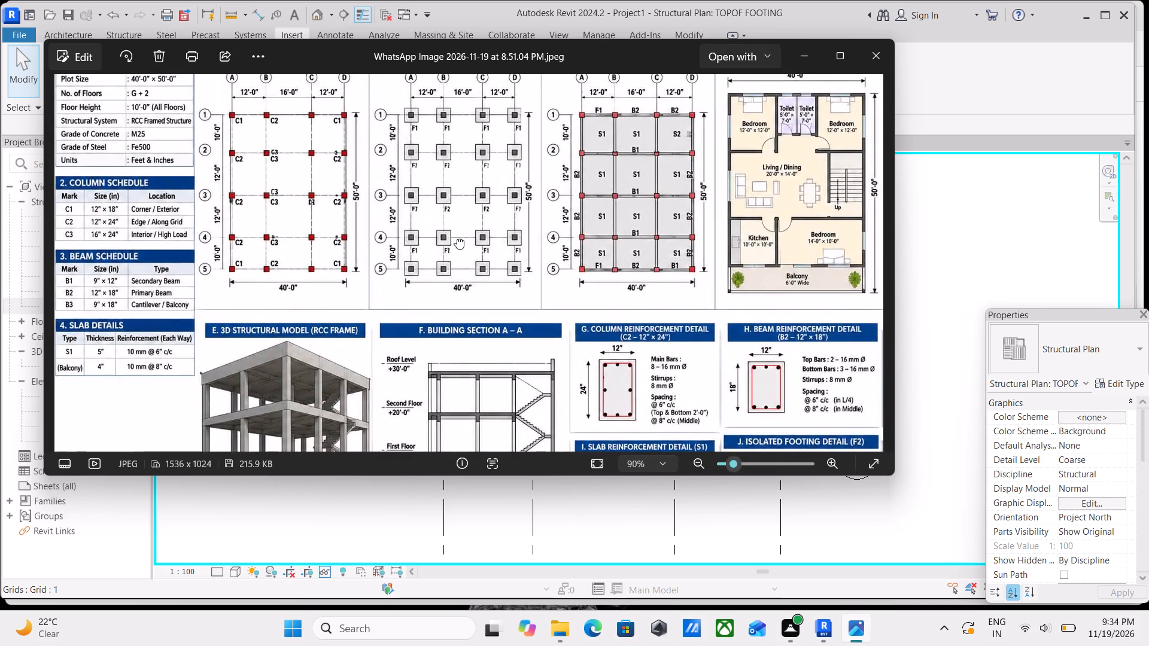
middle_click_drag(457, 239, 479, 315)
scroll(479, 315, "up", 1)
scroll(409, 165, "up", 3)
scroll(391, 238, "up", 3)
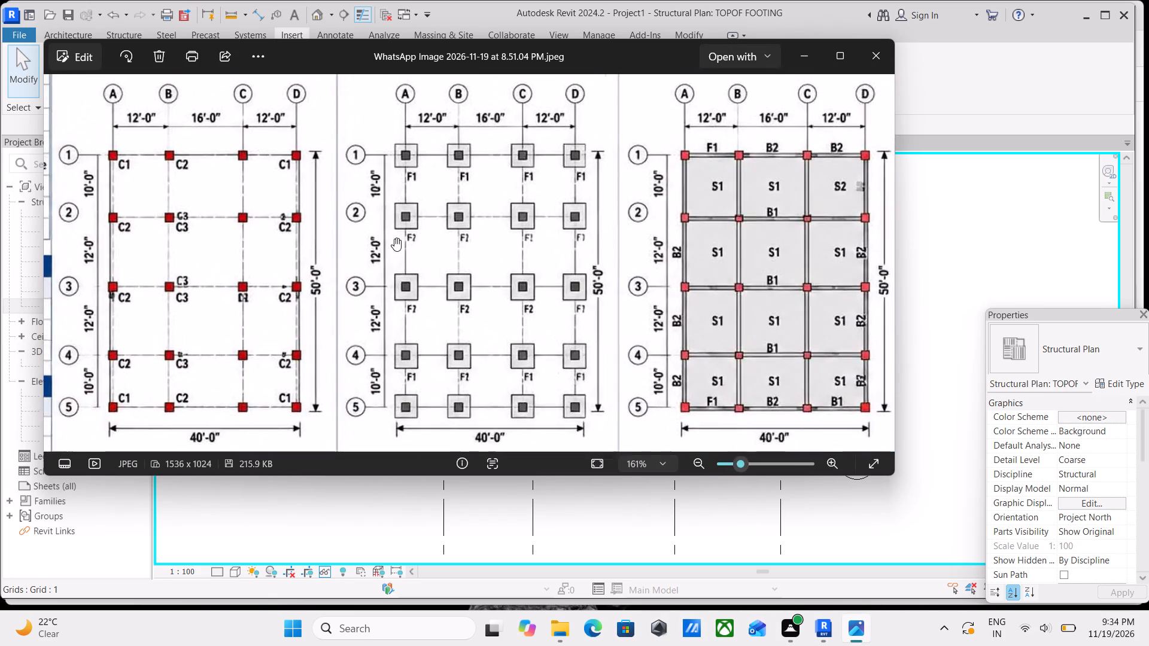
scroll(417, 228, "down", 4)
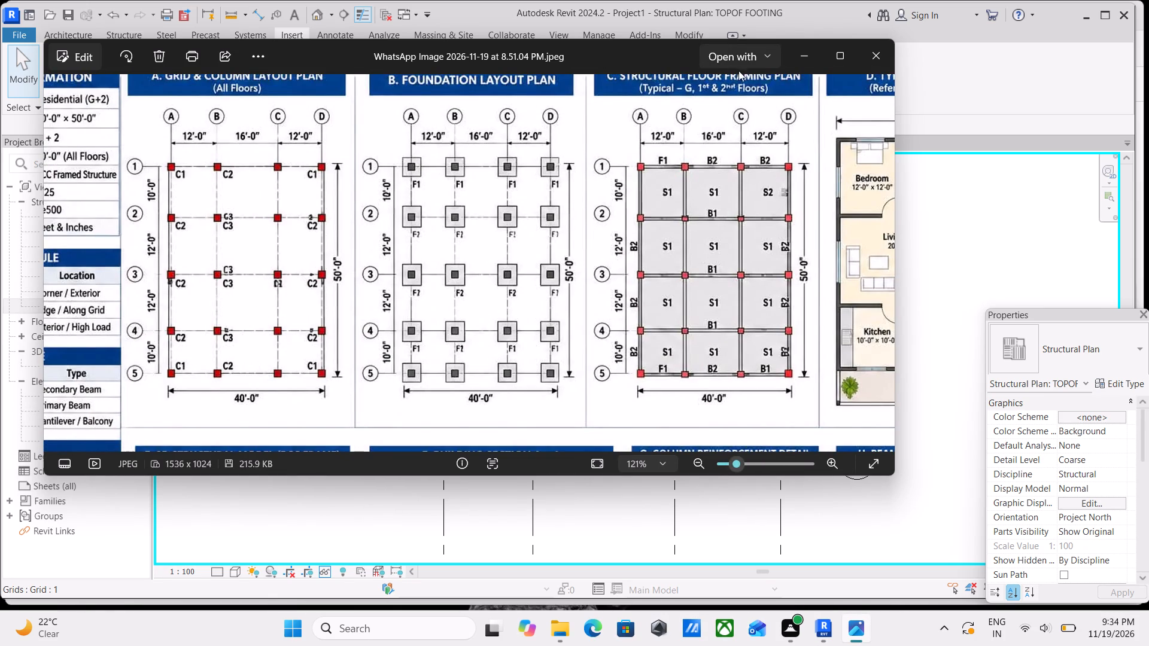
left_click(873, 59)
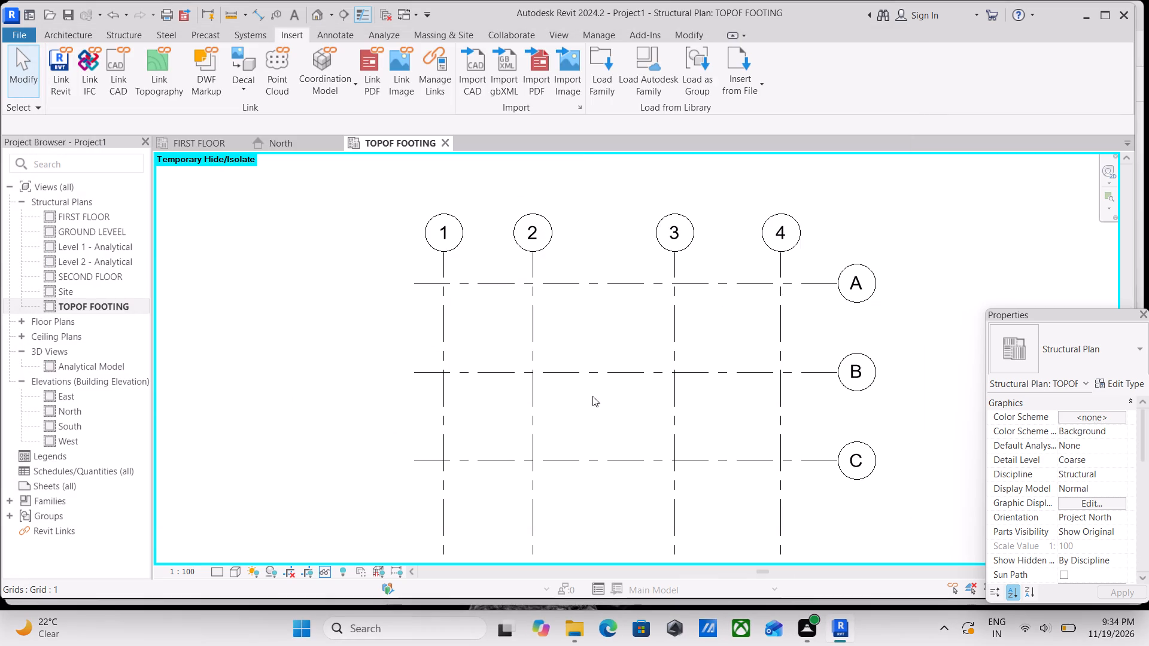
Delete the horizontal grid C in the TOPOF FOOTING plan.
scroll(586, 396, "down", 2)
middle_click_drag(586, 396, 579, 344)
scroll(579, 373, "up", 1)
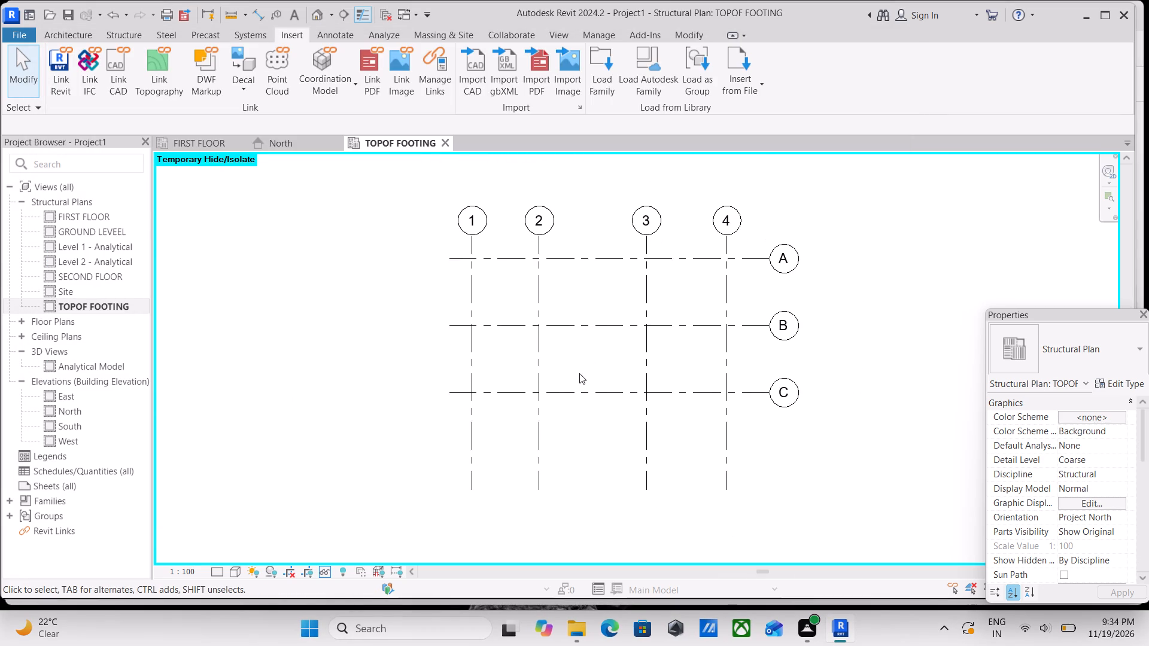
scroll(579, 373, "up", 1)
left_click(590, 397)
right_click(590, 397)
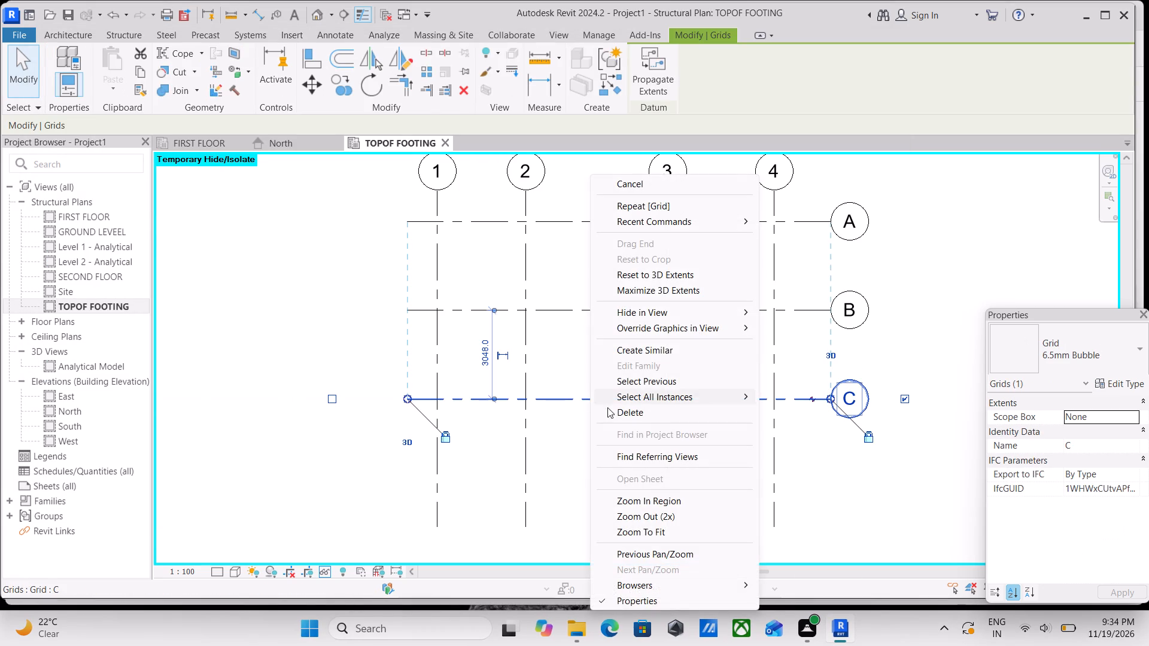
left_click(621, 416)
middle_click(563, 400)
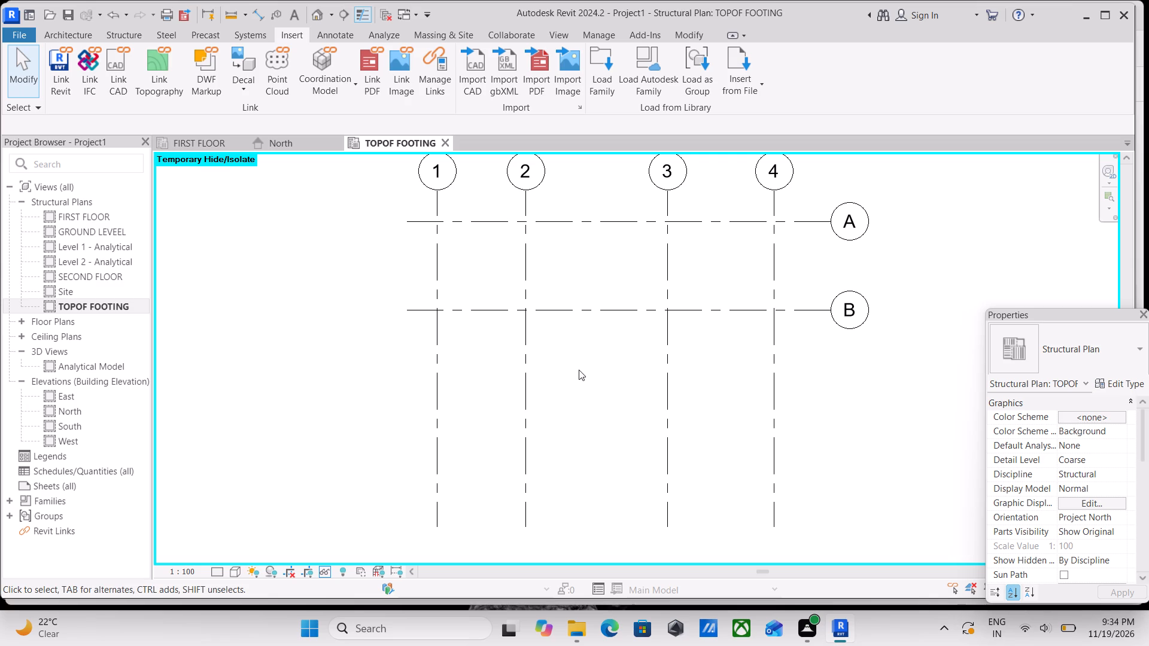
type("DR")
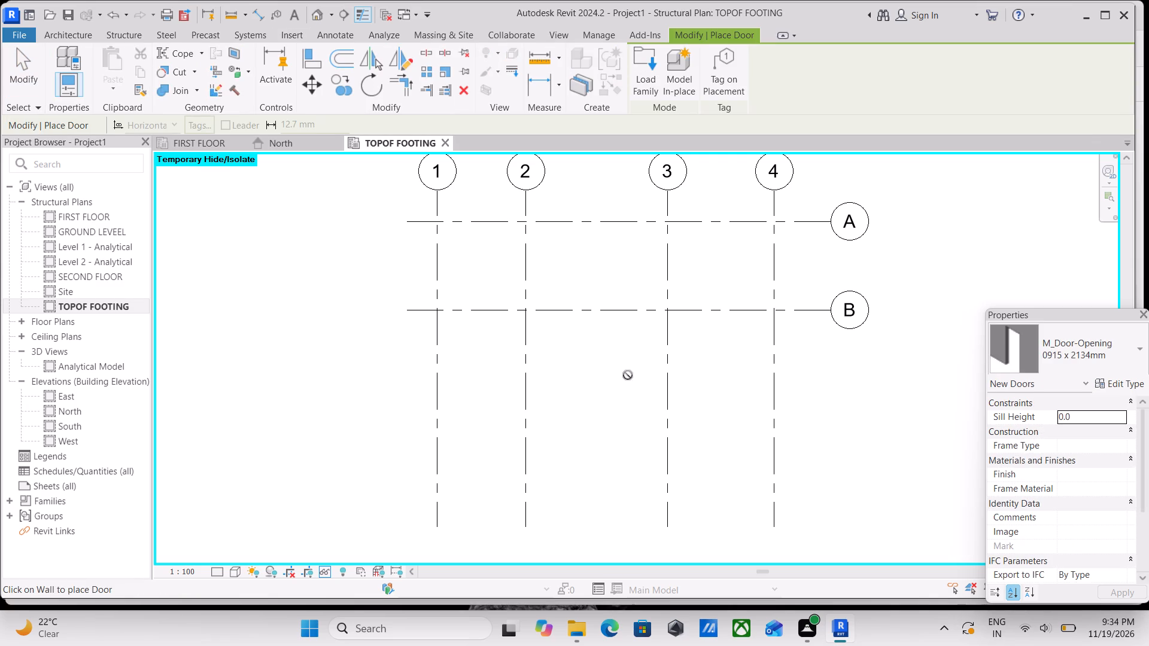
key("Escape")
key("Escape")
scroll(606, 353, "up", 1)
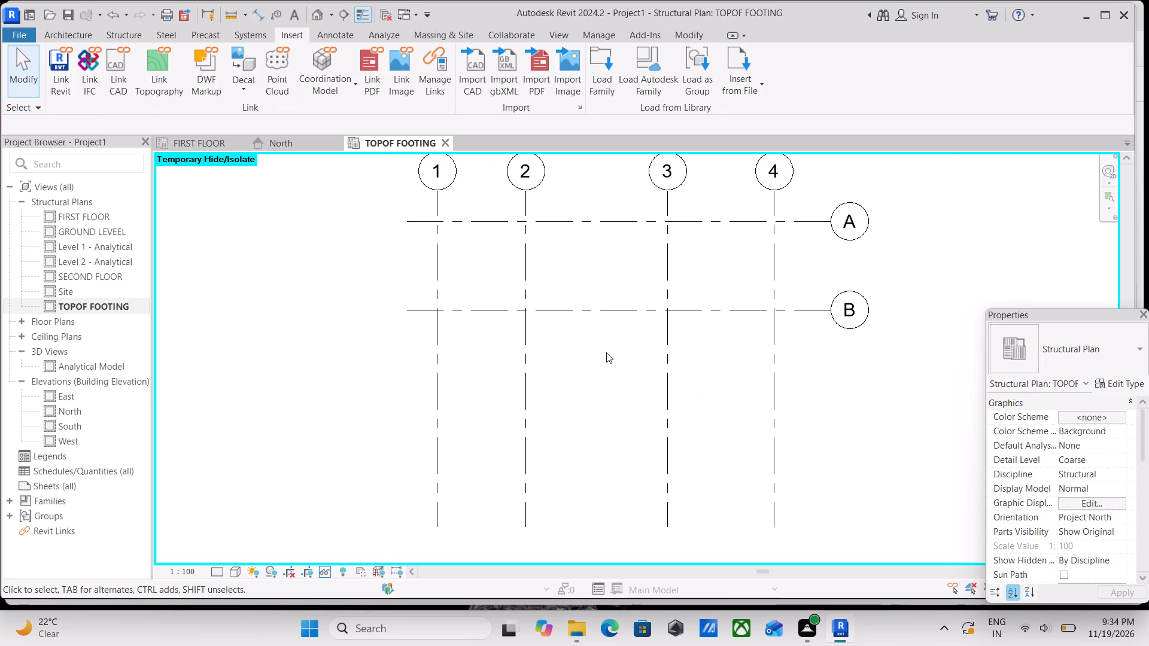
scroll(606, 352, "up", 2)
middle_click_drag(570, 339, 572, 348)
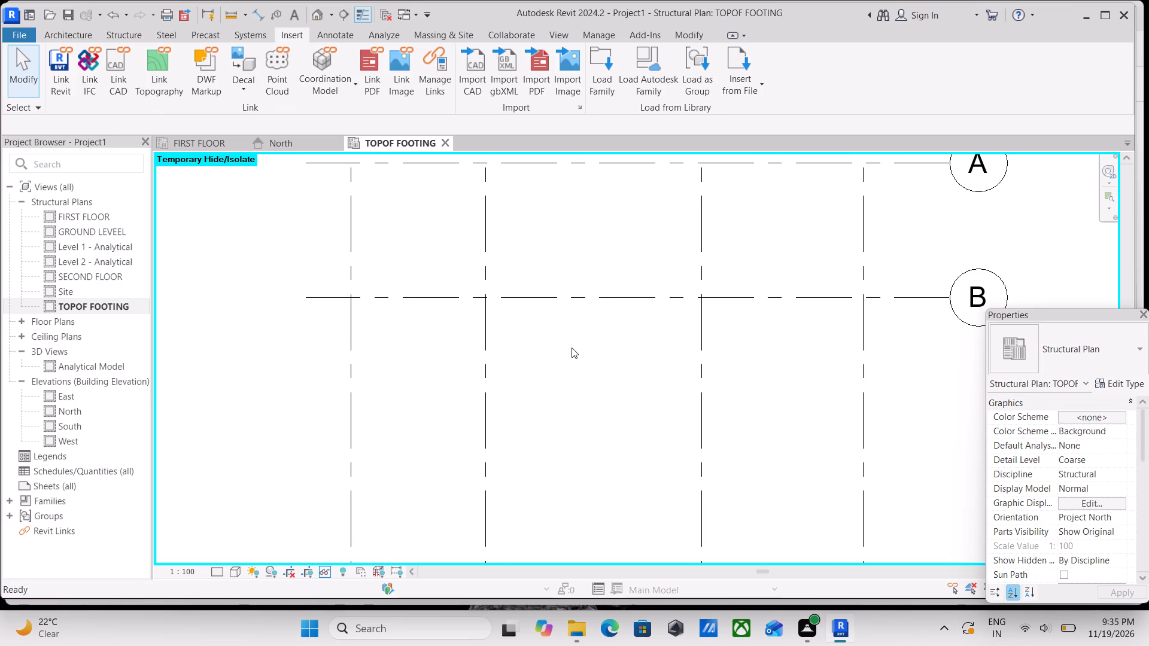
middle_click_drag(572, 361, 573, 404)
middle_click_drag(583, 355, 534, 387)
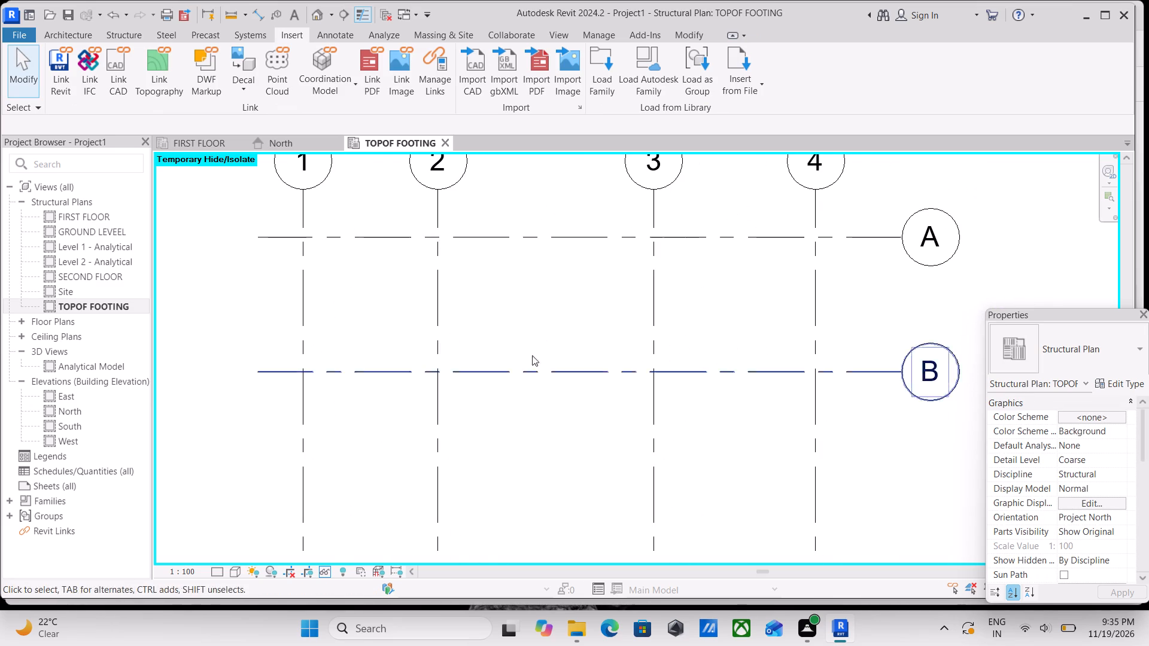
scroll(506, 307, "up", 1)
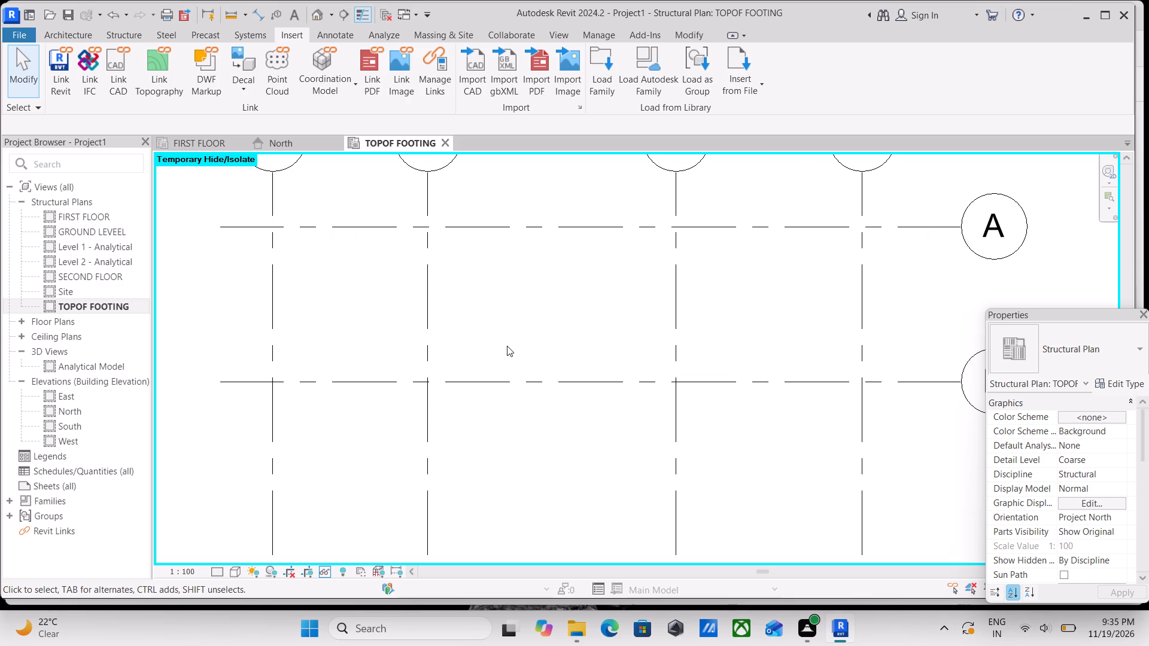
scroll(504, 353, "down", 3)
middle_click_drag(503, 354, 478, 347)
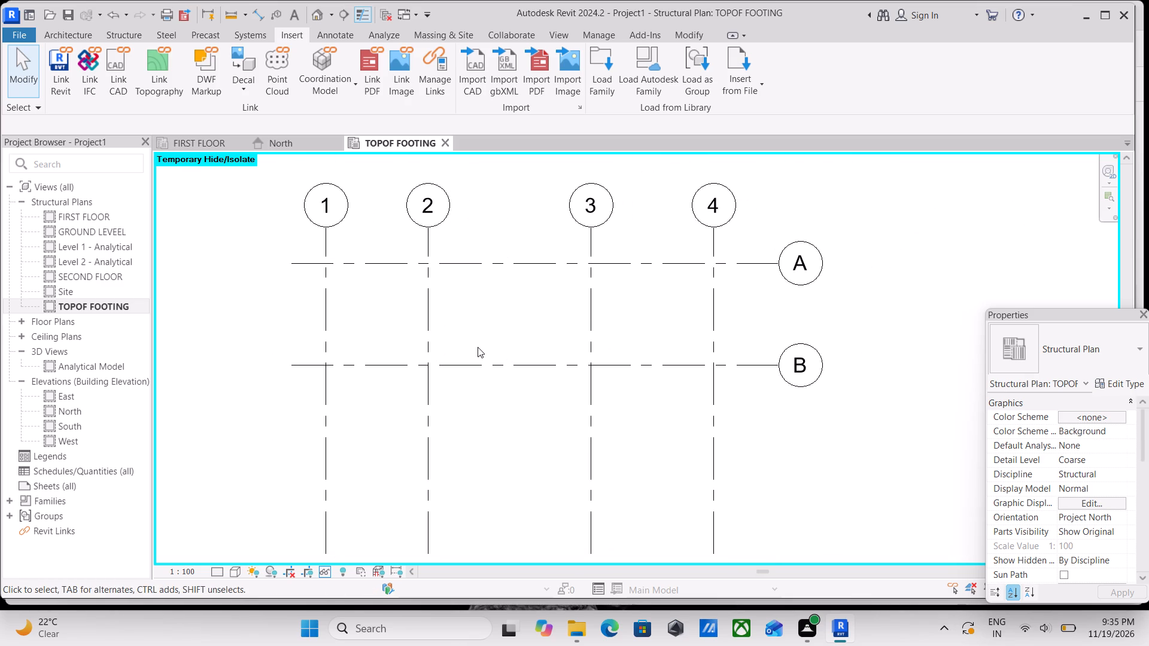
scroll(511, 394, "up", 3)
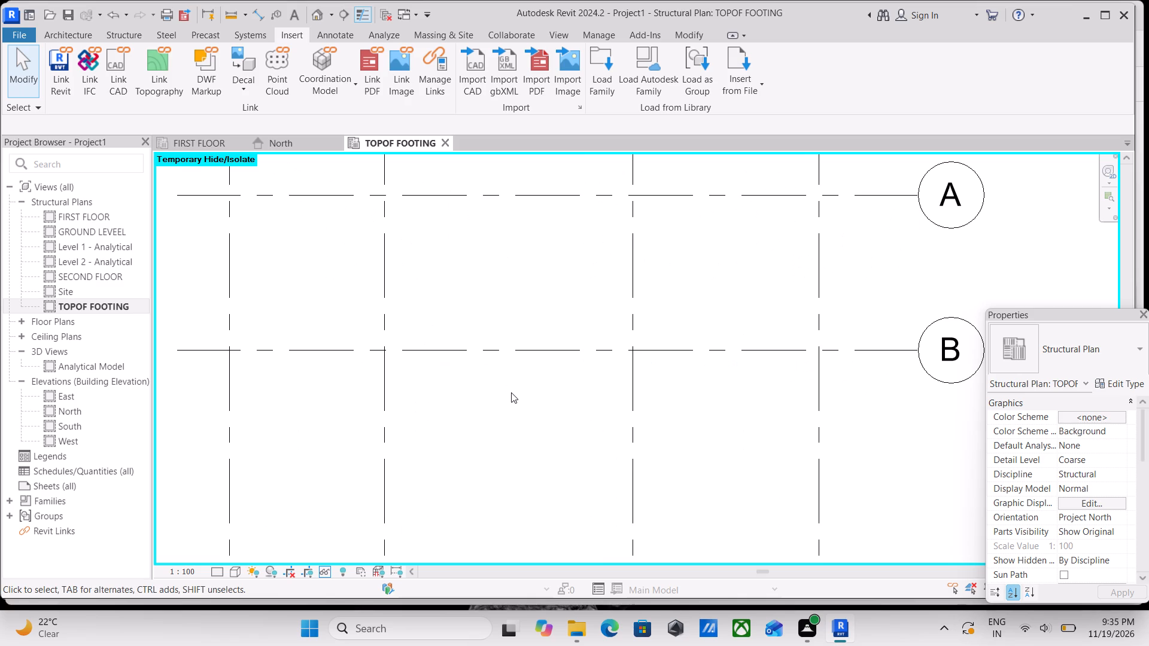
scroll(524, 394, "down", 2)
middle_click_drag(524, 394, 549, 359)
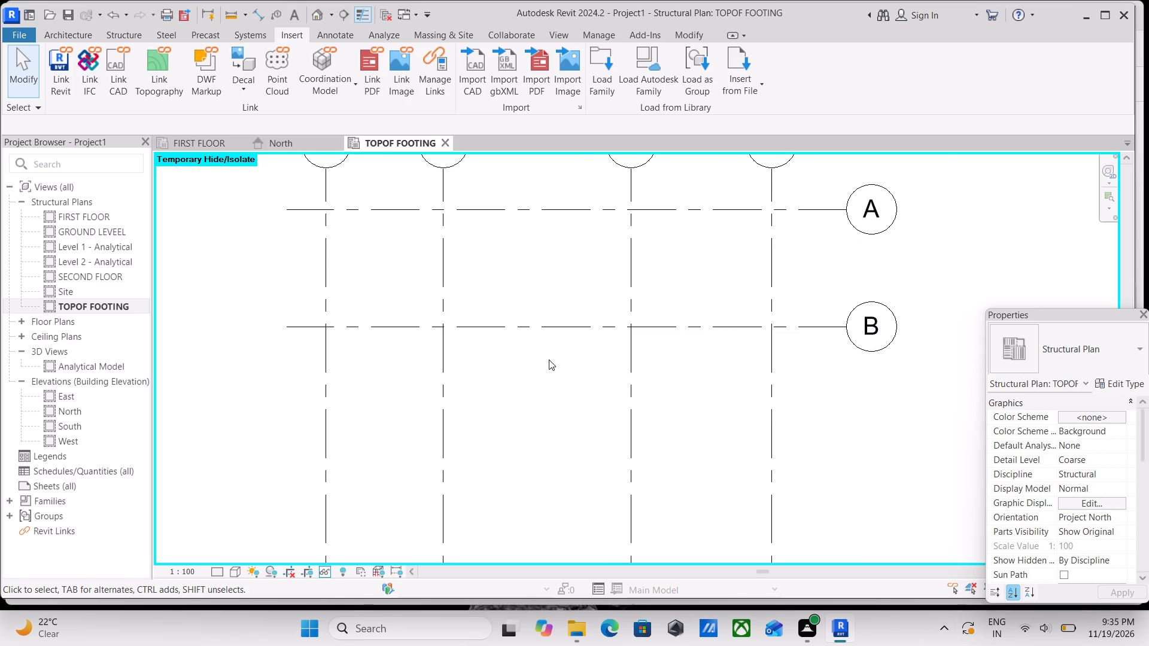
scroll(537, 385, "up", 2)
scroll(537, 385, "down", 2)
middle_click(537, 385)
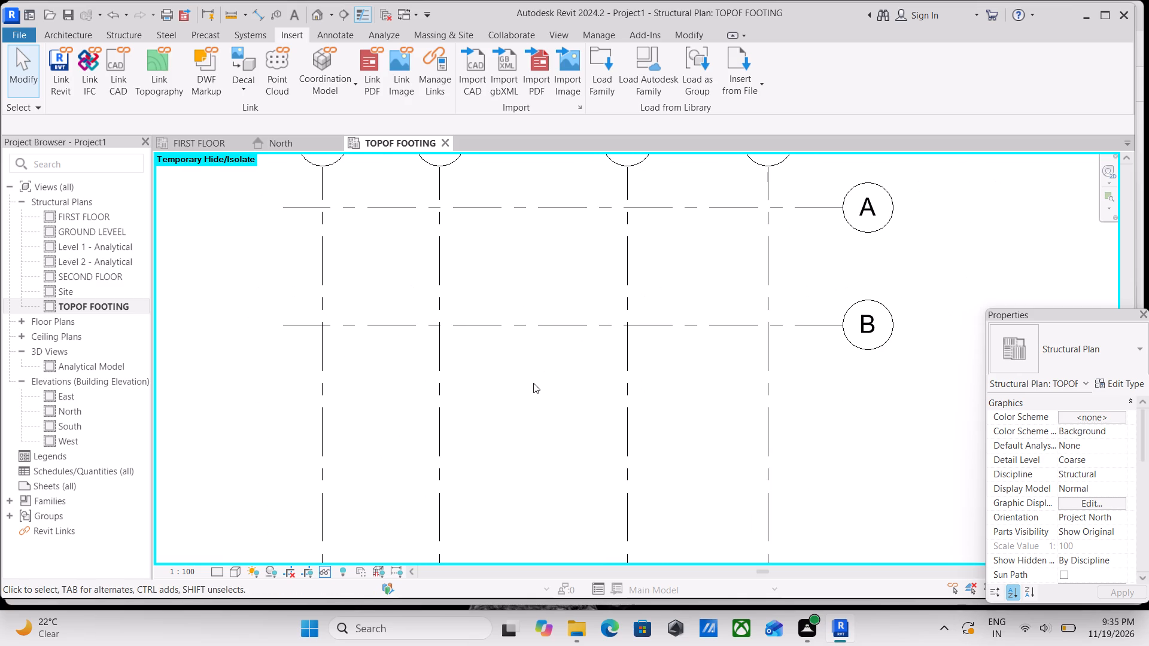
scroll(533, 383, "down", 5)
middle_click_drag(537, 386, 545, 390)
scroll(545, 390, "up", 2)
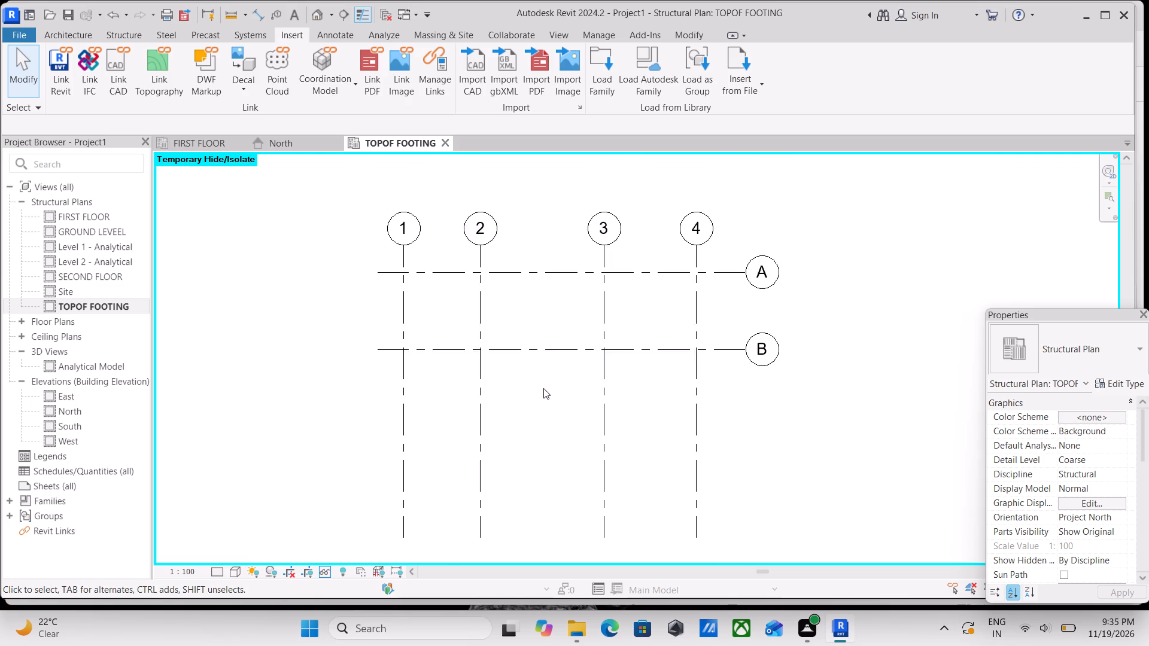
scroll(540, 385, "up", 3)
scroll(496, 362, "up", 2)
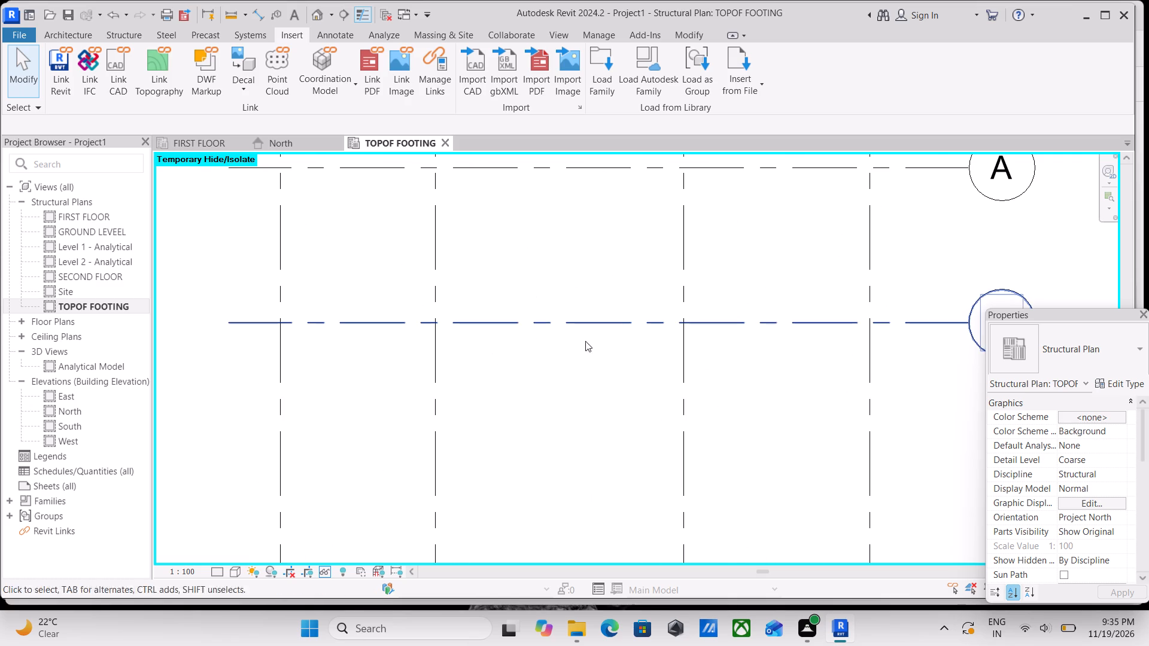
Add a horizontal grid 12' below grid B by picking grid B with an offset.
key("g")
key("r")
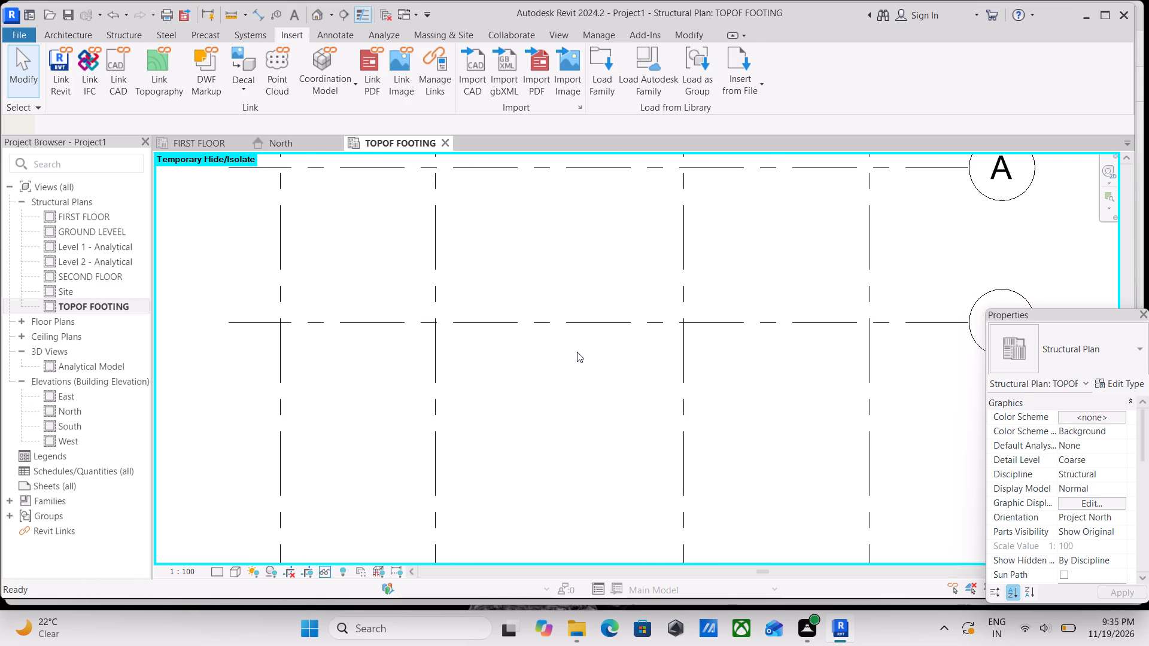
left_click(693, 56)
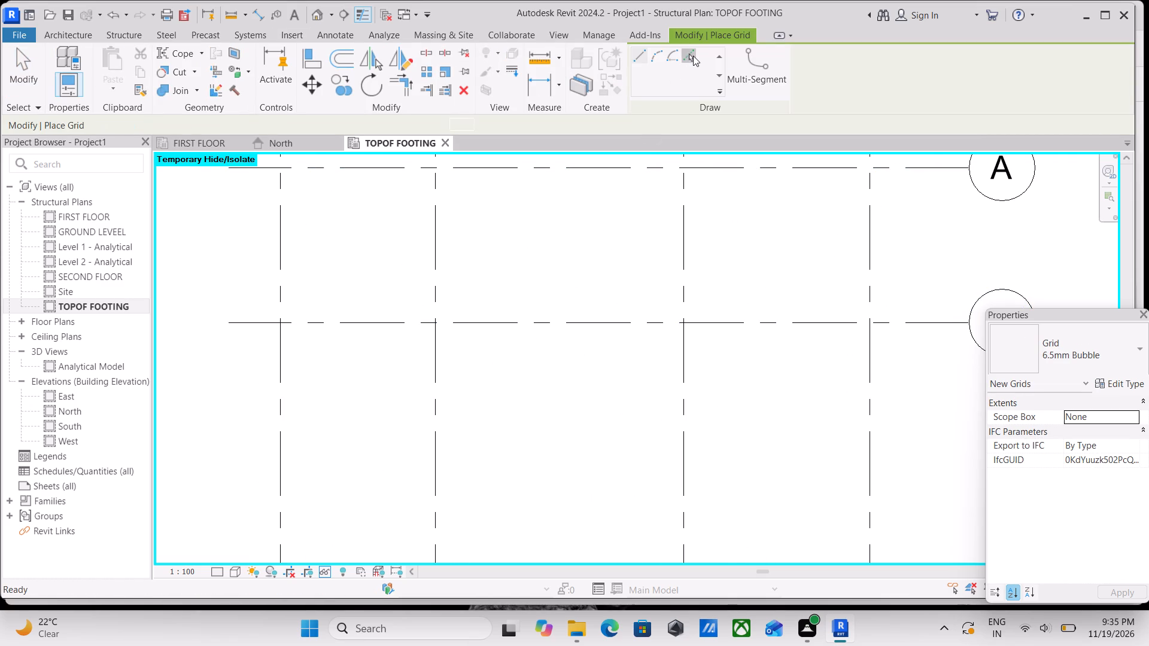
left_click_drag(169, 128, 99, 144)
type("12")
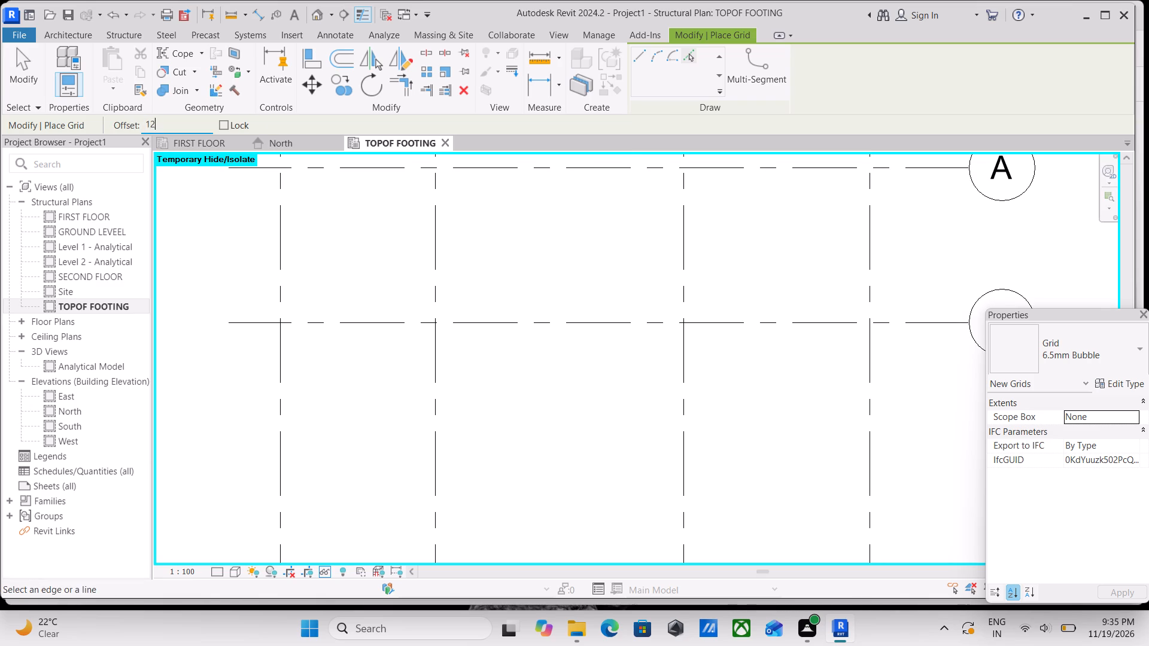
key("apostrophe")
key("Return")
scroll(543, 322, "down", 3)
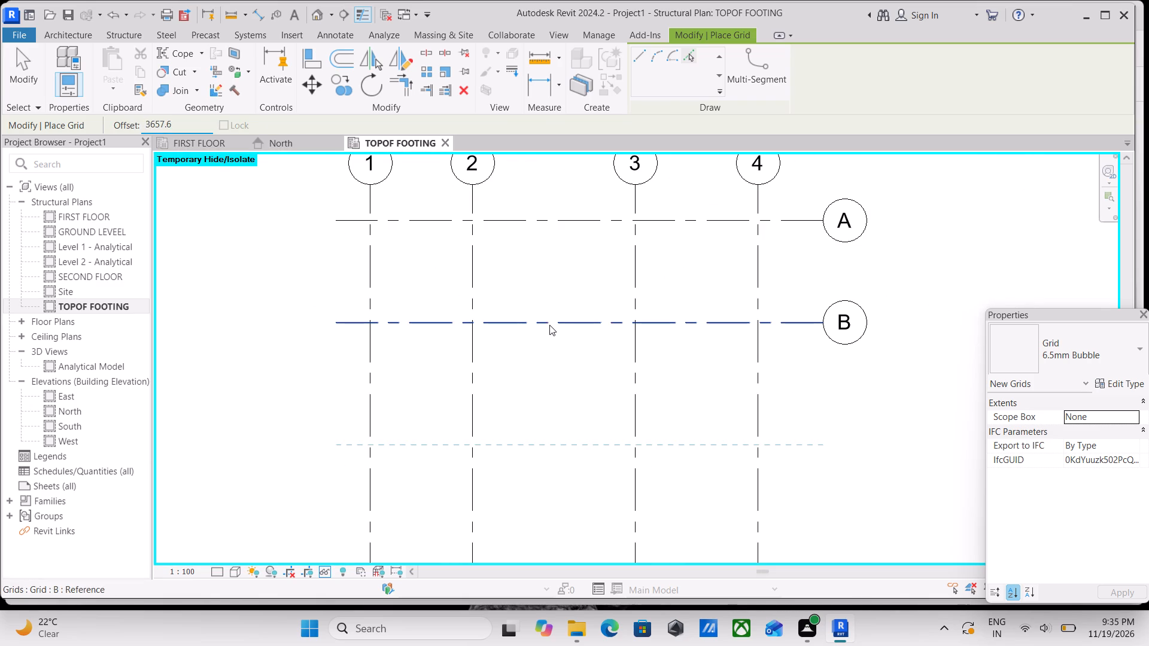
left_click(549, 325)
Add another horizontal grid 12' below the lowest horizontal grid, using the same pick offset.
middle_click_drag(516, 402, 534, 331)
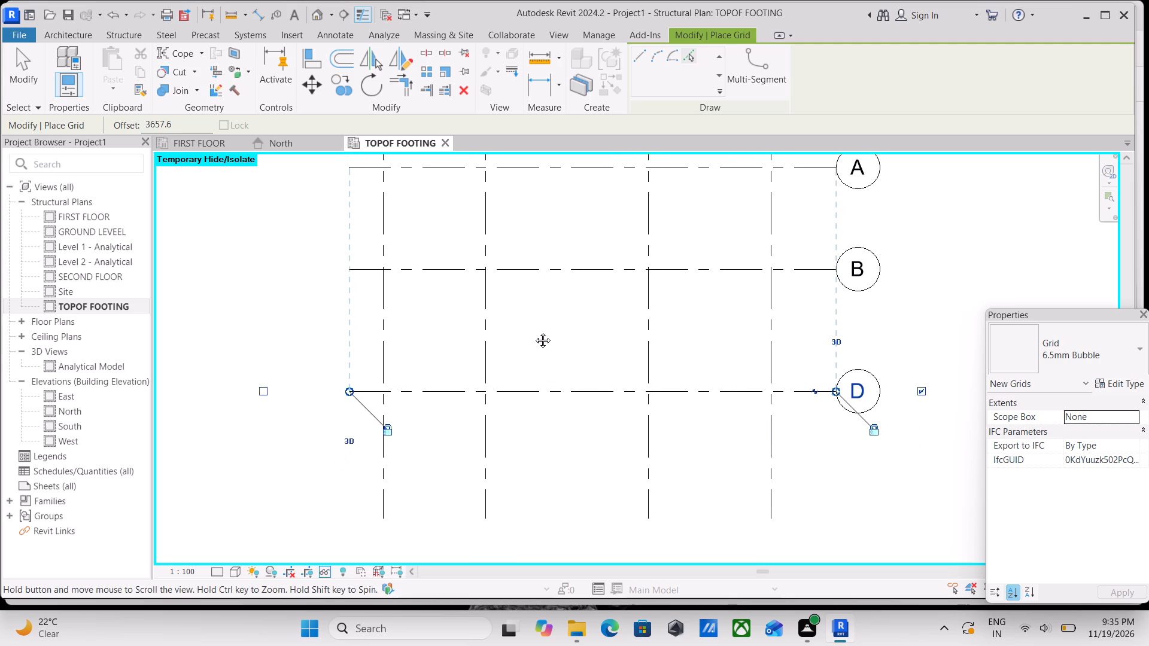
middle_click_drag(534, 331, 534, 330)
scroll(546, 387, "down", 2)
middle_click_drag(546, 387, 552, 345)
scroll(554, 361, "down", 1)
middle_click(554, 361)
scroll(569, 359, "up", 1)
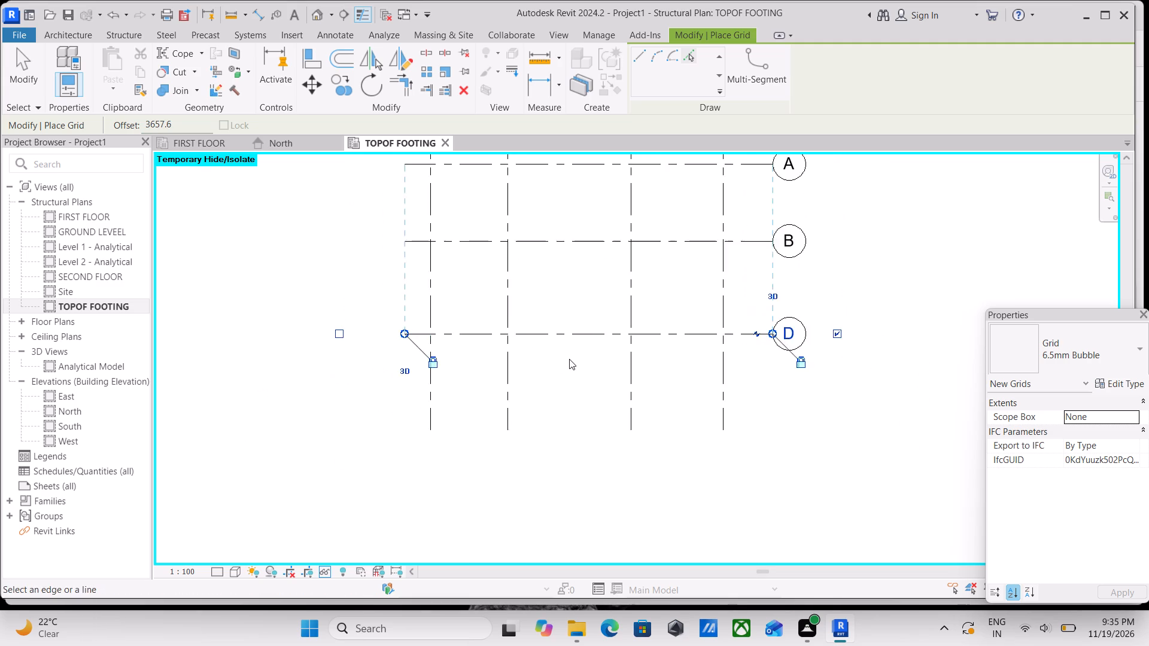
scroll(569, 359, "up", 1)
left_click(569, 336)
scroll(591, 392, "down", 1)
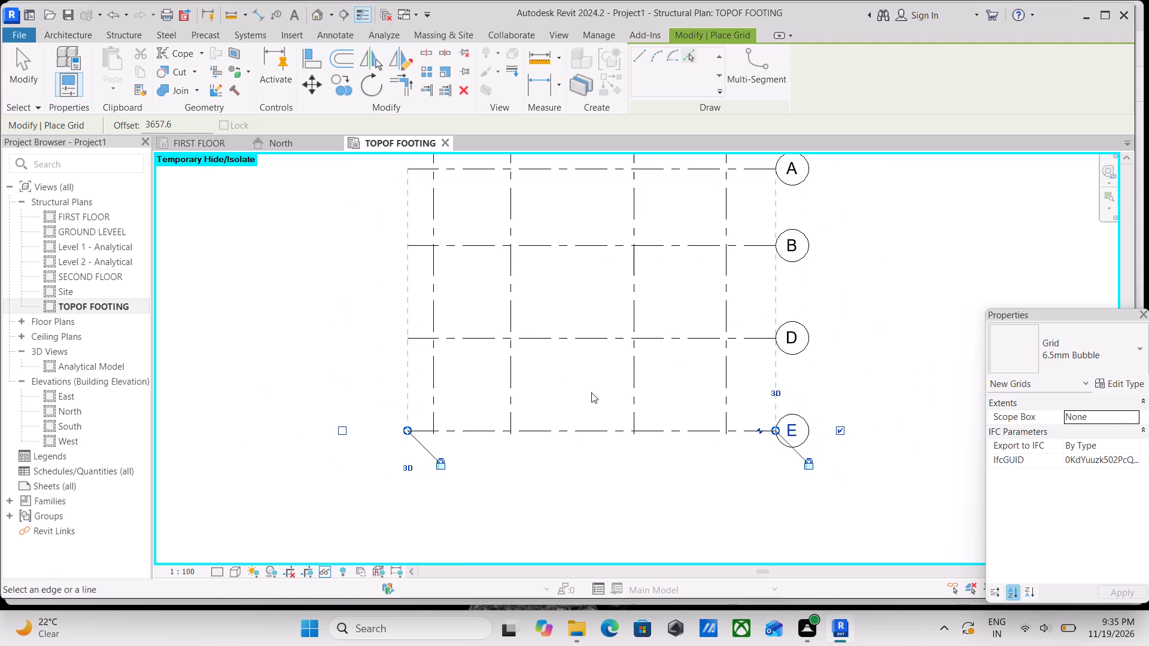
Add a fifth horizontal grid 10' below the lowest one by picking with an offset, and end grid placement.
middle_click_drag(591, 392, 561, 349)
scroll(570, 365, "down", 2)
middle_click_drag(570, 365, 579, 425)
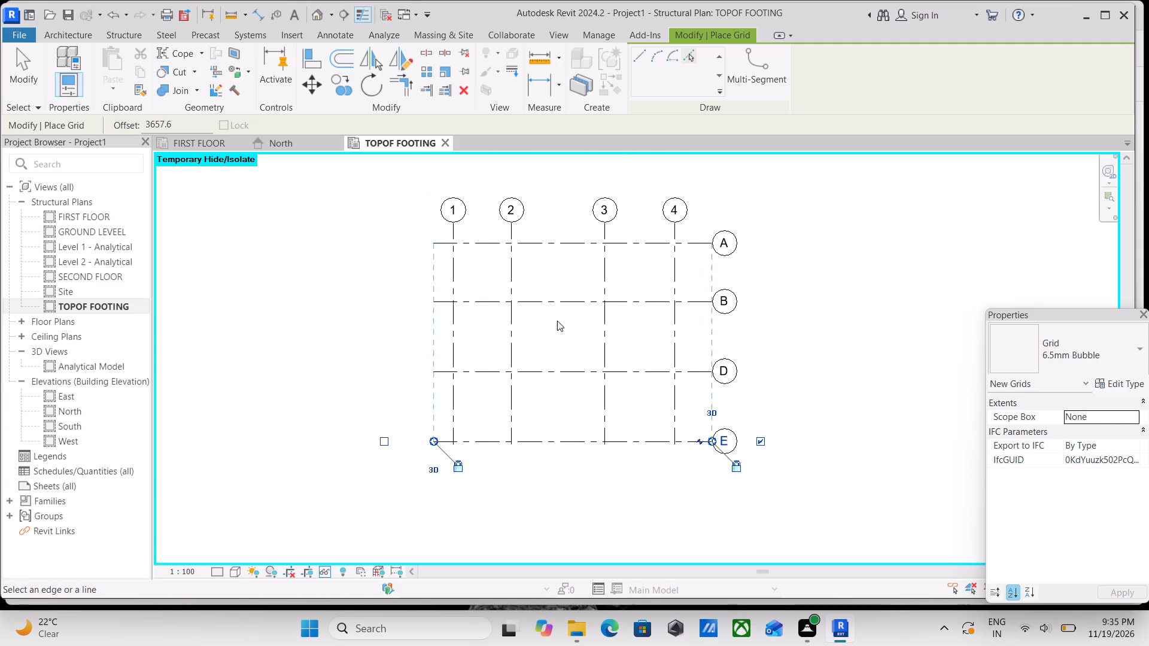
scroll(579, 342, "up", 2)
scroll(595, 395, "down", 1)
middle_click_drag(593, 397, 588, 373)
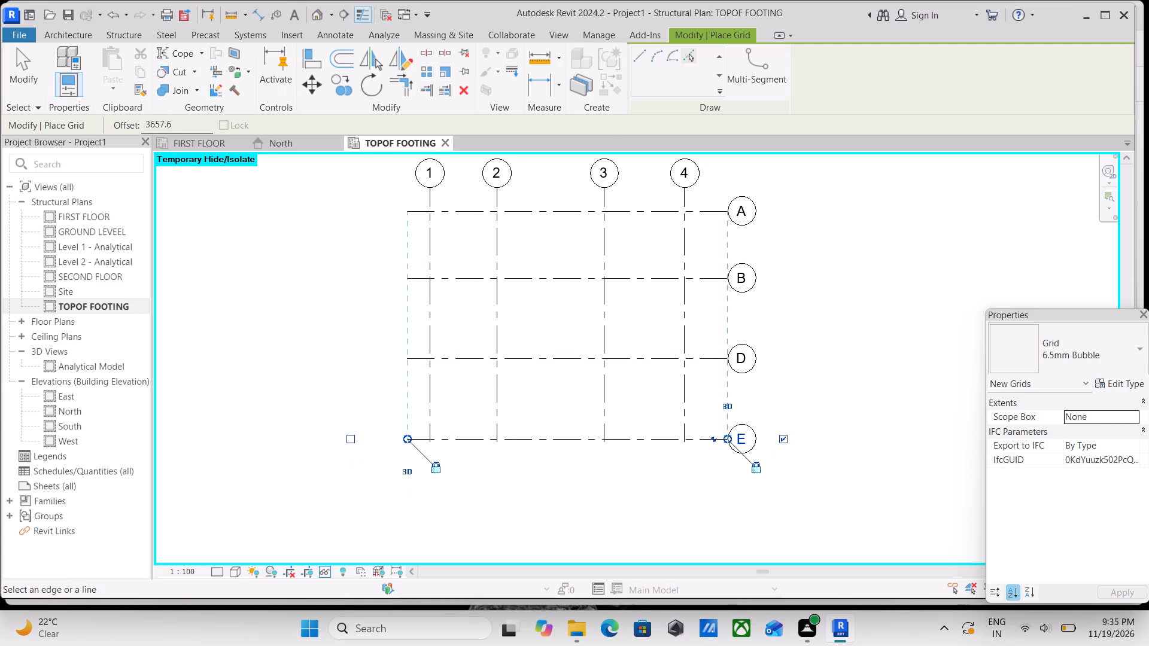
left_click_drag(184, 121, 110, 141)
type("10'")
key("Return")
left_click(558, 442)
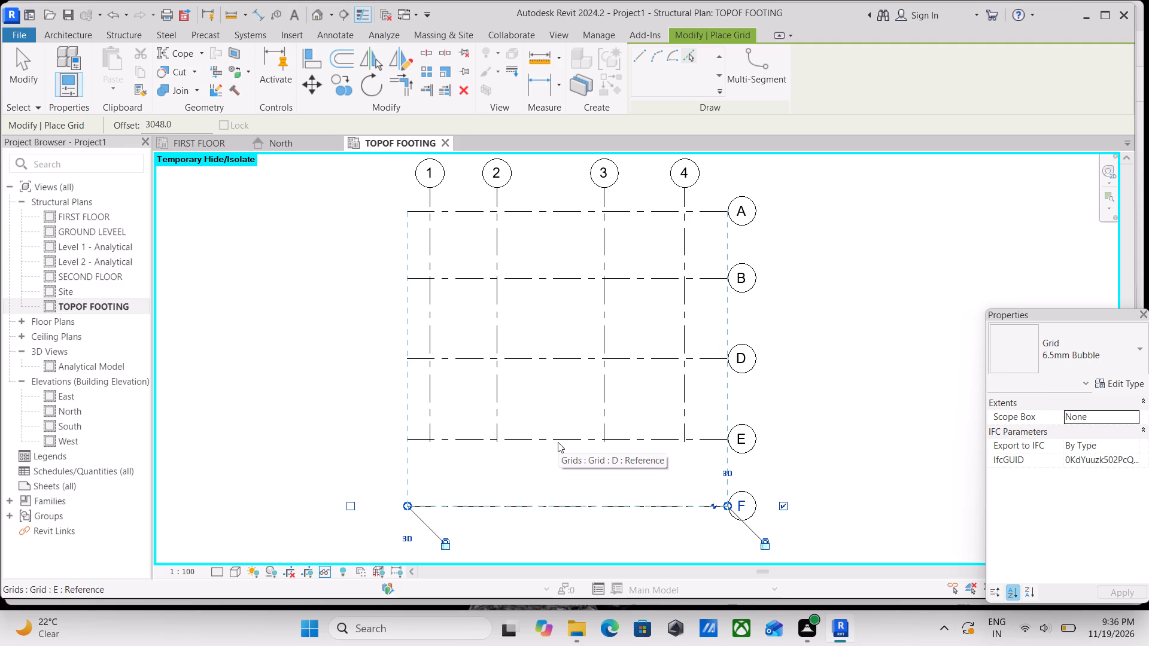
key("Escape")
key("Escape")
key("Escape")
key("Escape")
scroll(514, 444, "up", 1)
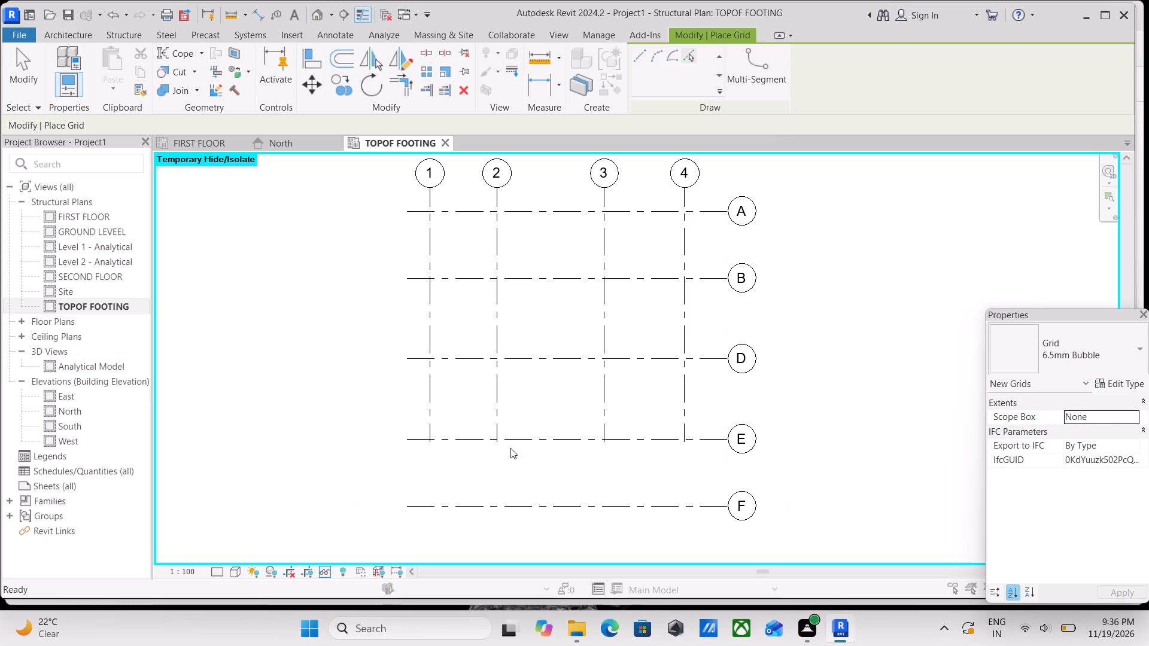
scroll(510, 448, "up", 1)
key("Escape")
key("Escape")
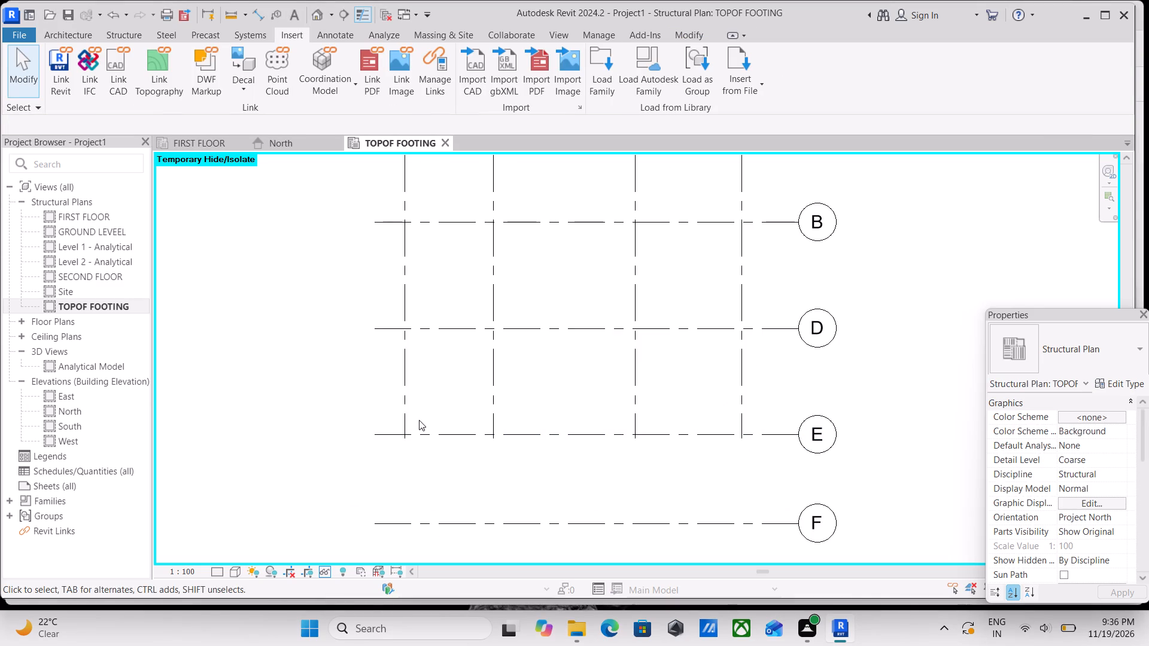
key("Escape")
key("Escape")
key("Escape")
key("Escape")
key("Escape")
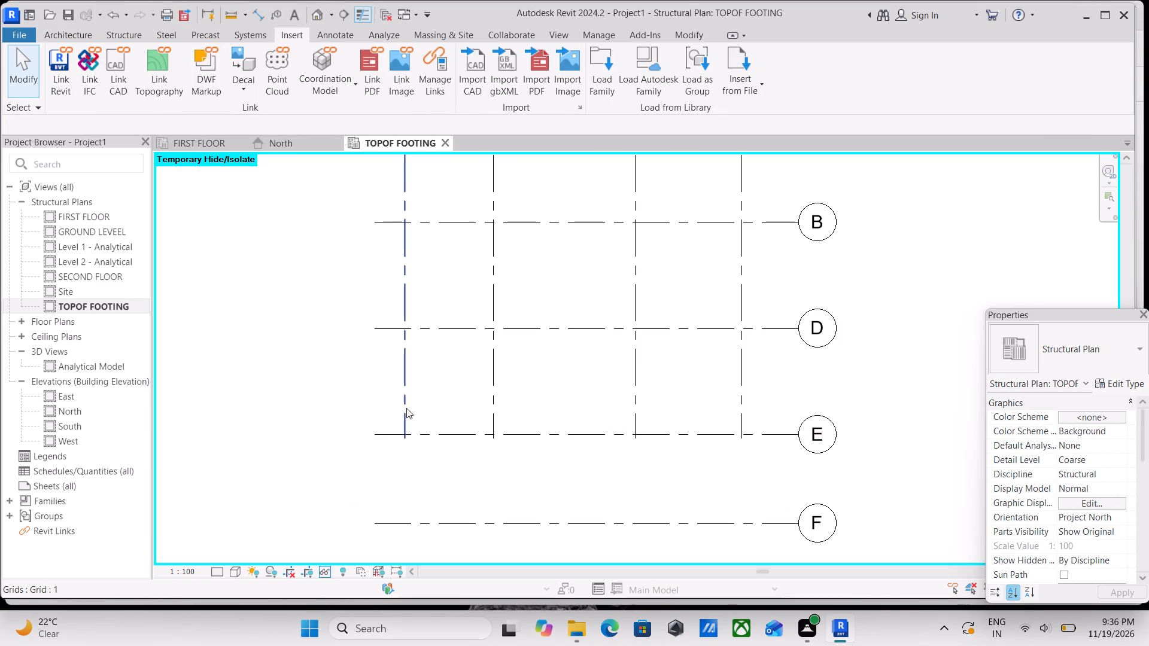
Extend the lower ends of vertical grids 1–4 together past the lowest horizontal grid F in the TOPOF FOOTING plan.
key("Escape")
key("Escape")
key("Escape")
key("Escape")
key("Escape")
key("Escape")
left_click(406, 408)
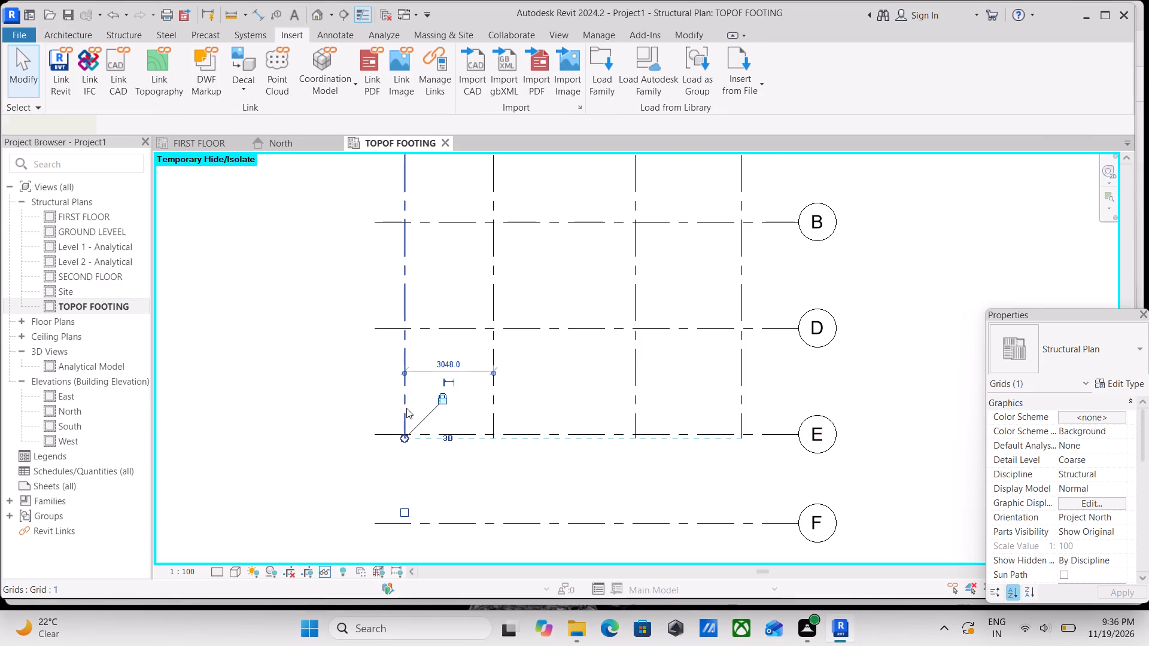
scroll(415, 448, "down", 1)
middle_click_drag(415, 448, 437, 360)
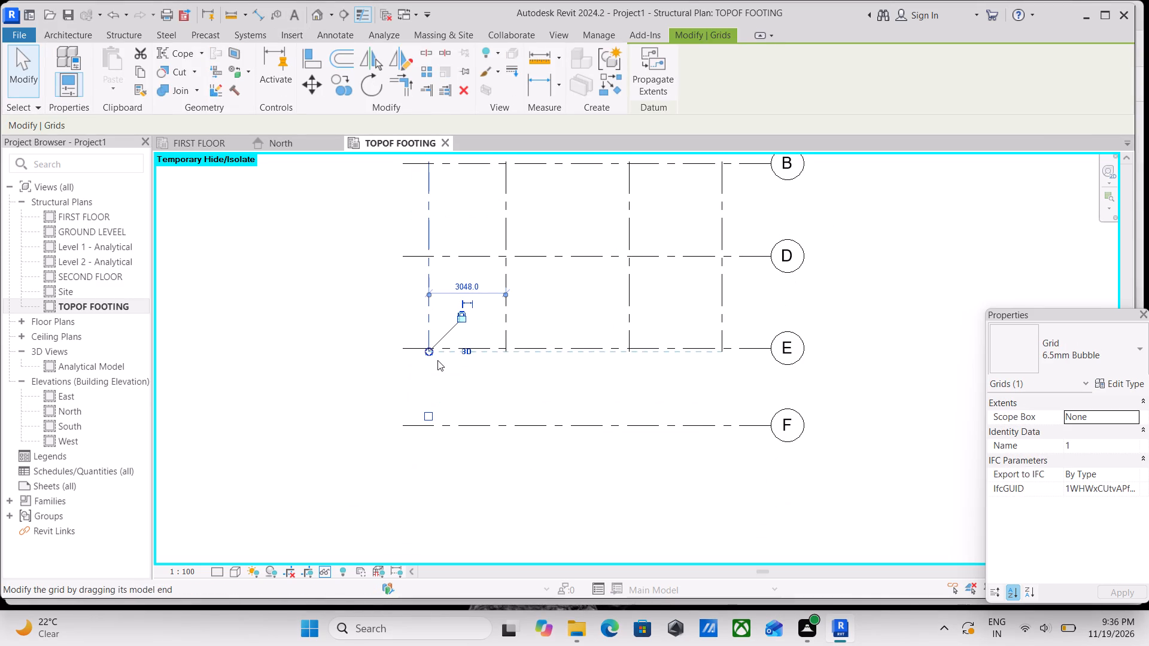
left_click_drag(428, 351, 427, 353)
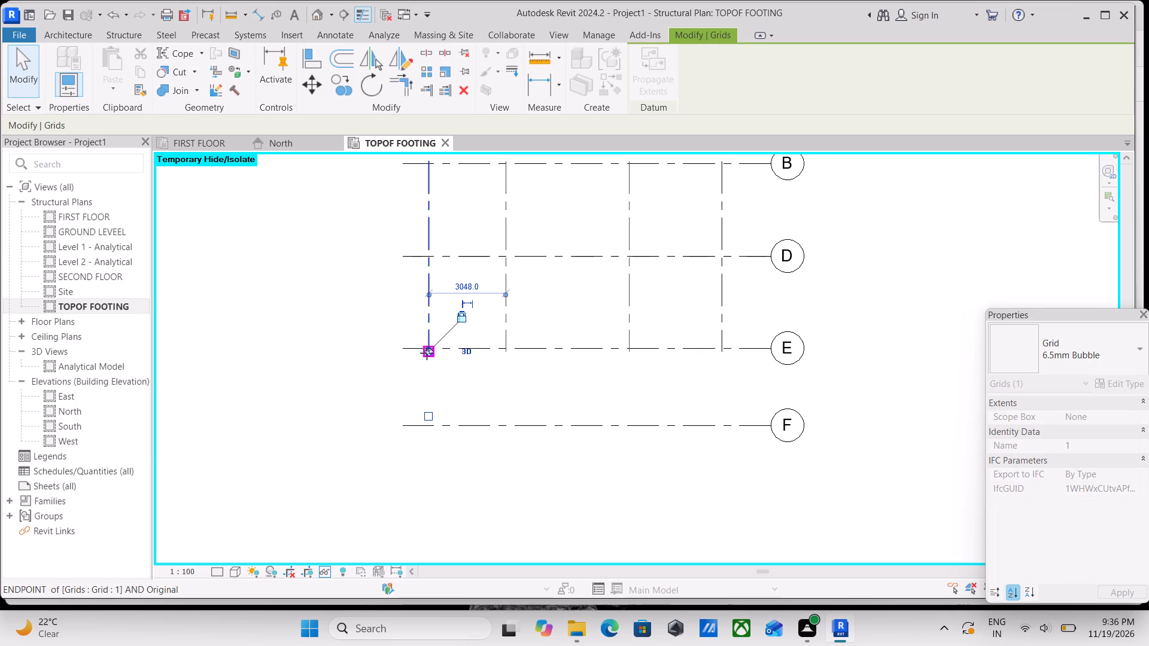
left_click_drag(427, 353, 450, 525)
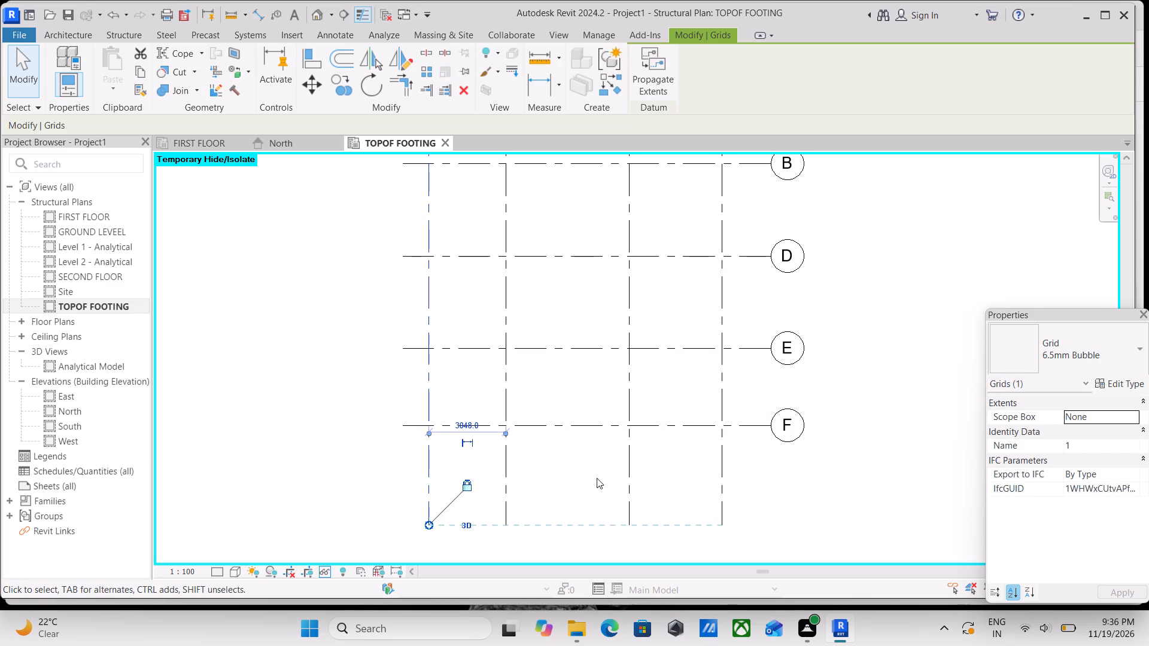
key("Escape")
key("Escape")
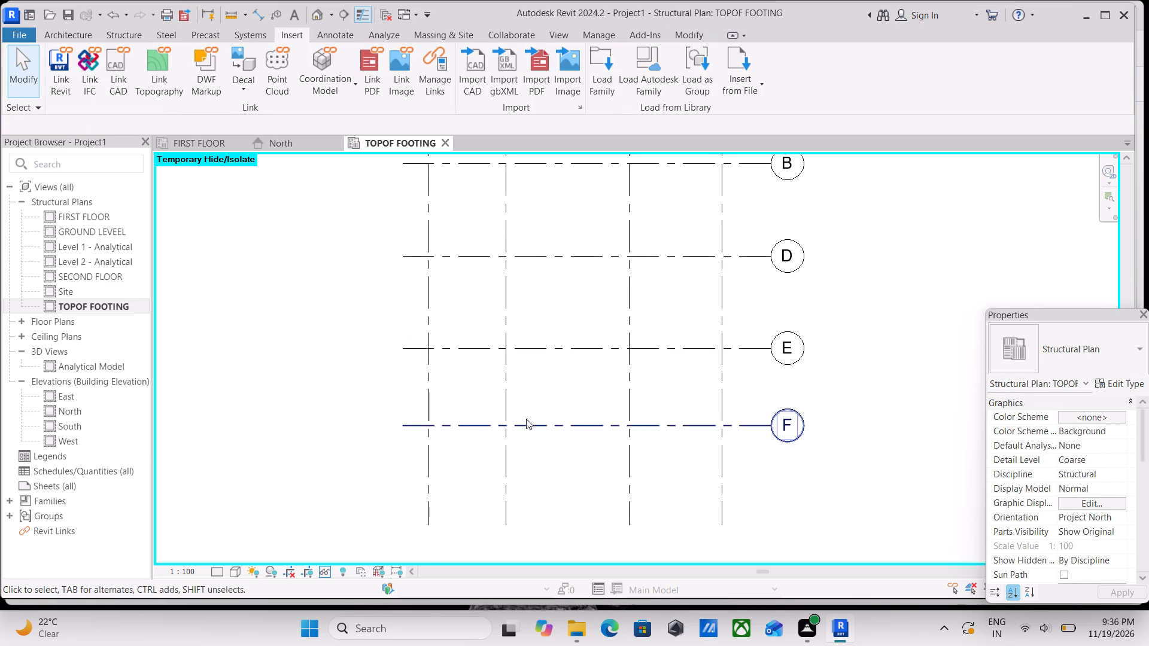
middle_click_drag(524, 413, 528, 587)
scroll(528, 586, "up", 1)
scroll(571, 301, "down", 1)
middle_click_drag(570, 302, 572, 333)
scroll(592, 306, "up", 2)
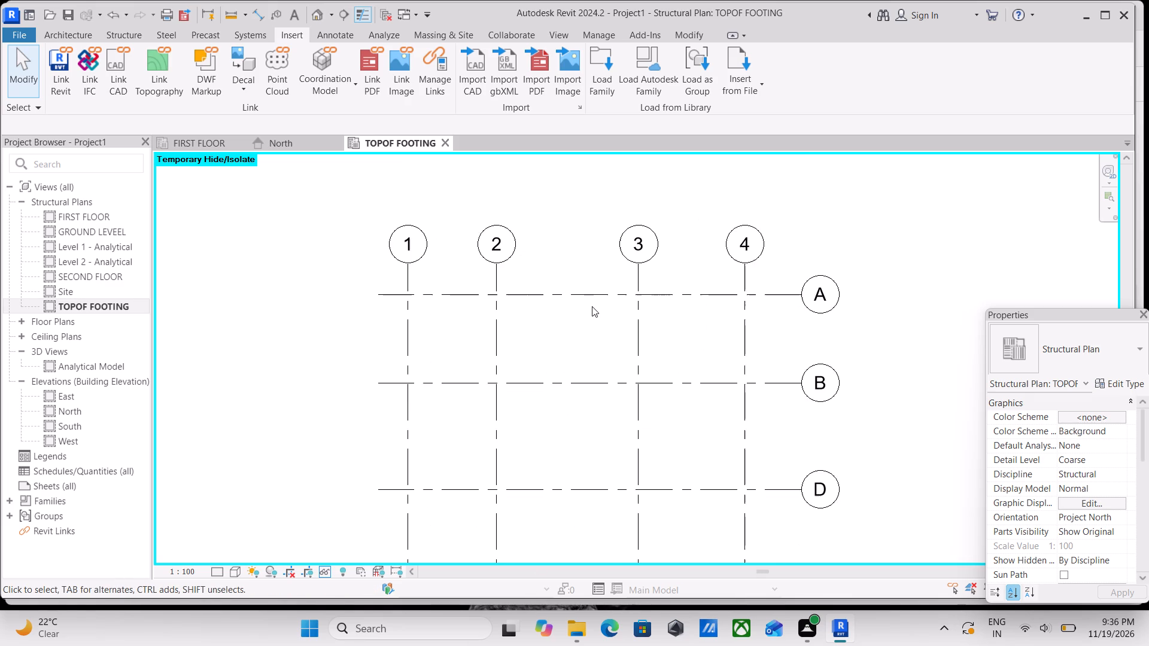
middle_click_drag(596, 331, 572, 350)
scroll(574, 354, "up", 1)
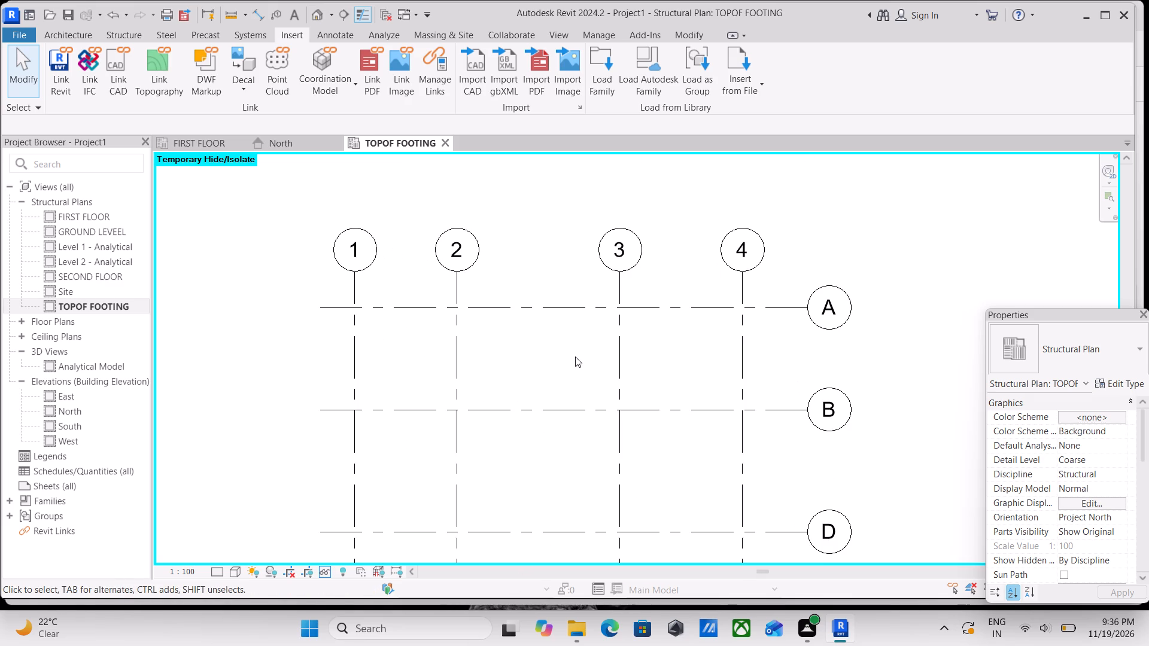
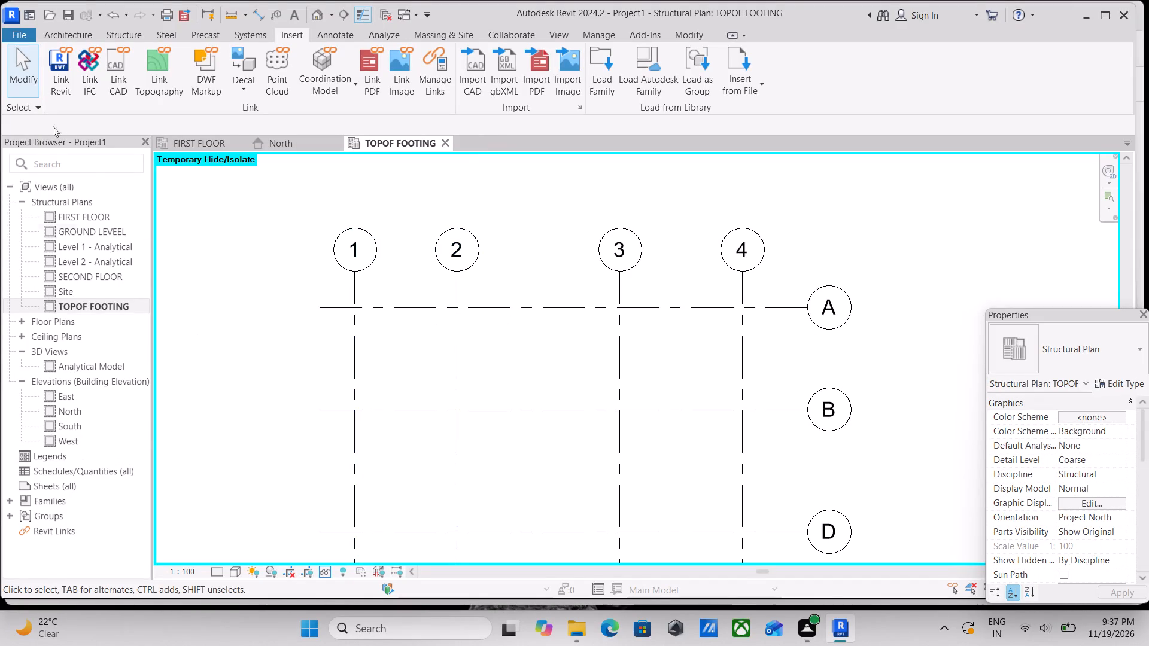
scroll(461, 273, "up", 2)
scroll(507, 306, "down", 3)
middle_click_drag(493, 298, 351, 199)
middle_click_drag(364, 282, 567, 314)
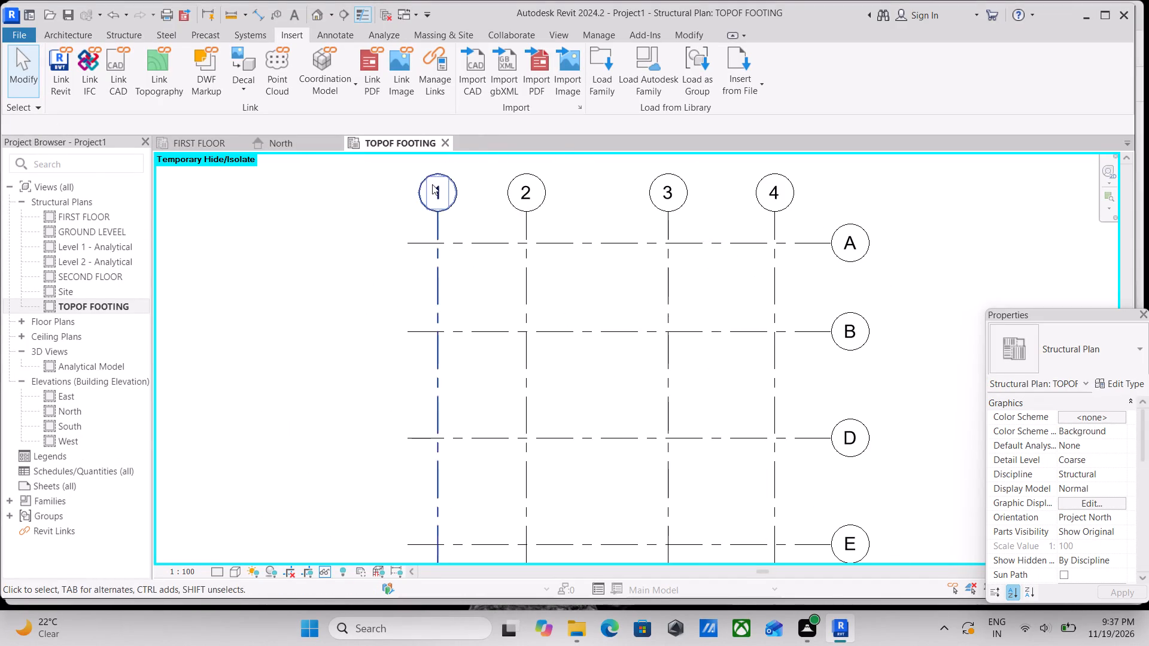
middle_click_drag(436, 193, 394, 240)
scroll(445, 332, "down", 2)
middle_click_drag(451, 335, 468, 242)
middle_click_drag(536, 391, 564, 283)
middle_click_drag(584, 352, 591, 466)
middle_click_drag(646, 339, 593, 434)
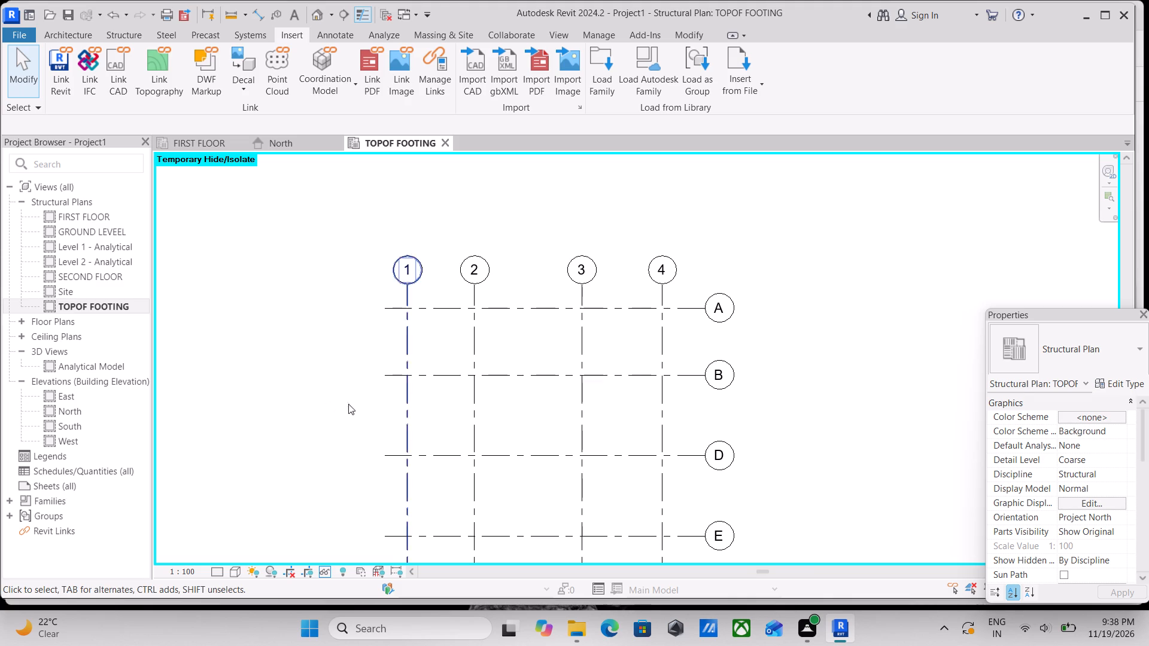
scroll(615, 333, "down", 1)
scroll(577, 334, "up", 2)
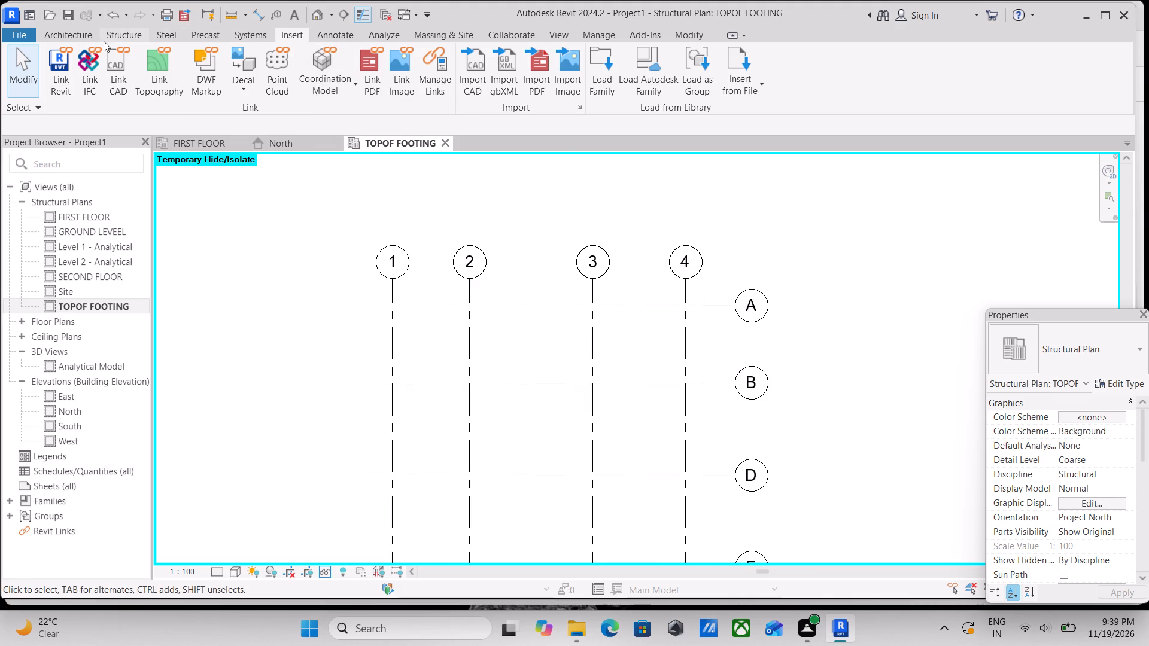
Place M_Footing-Rectangular 1800 x 1200 x 450mm isolated foundations where grids 1, 2, 3 and 4 cross grid A in the TOPOF FOOTING plan.
left_click(123, 33)
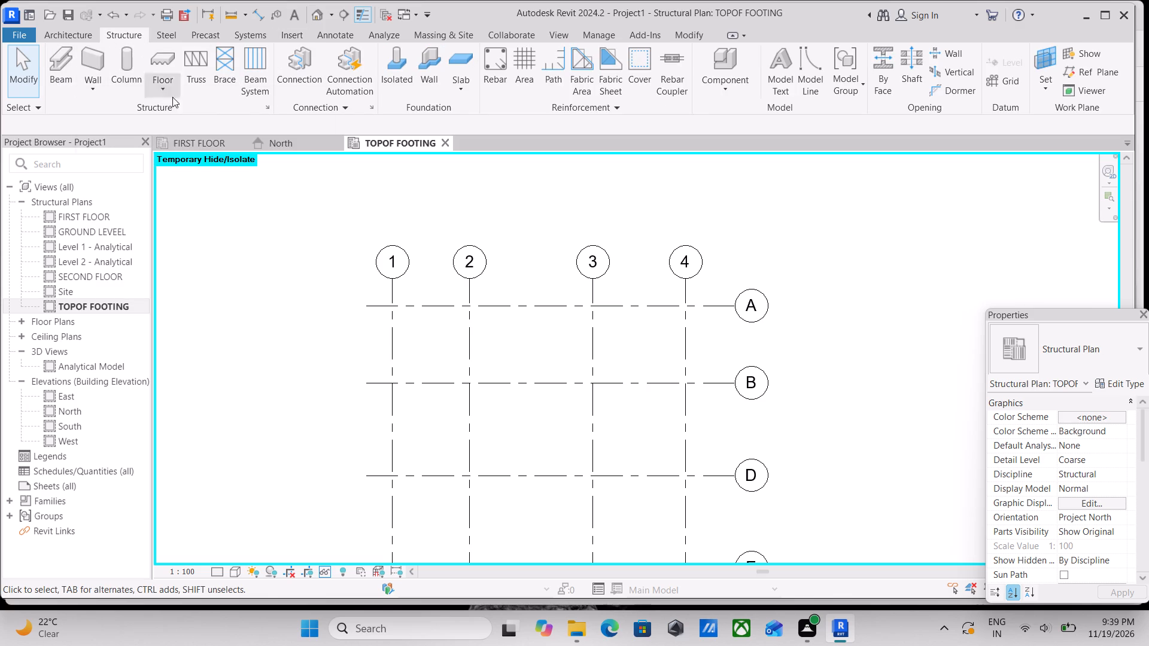
left_click(390, 76)
scroll(398, 348, "up", 3)
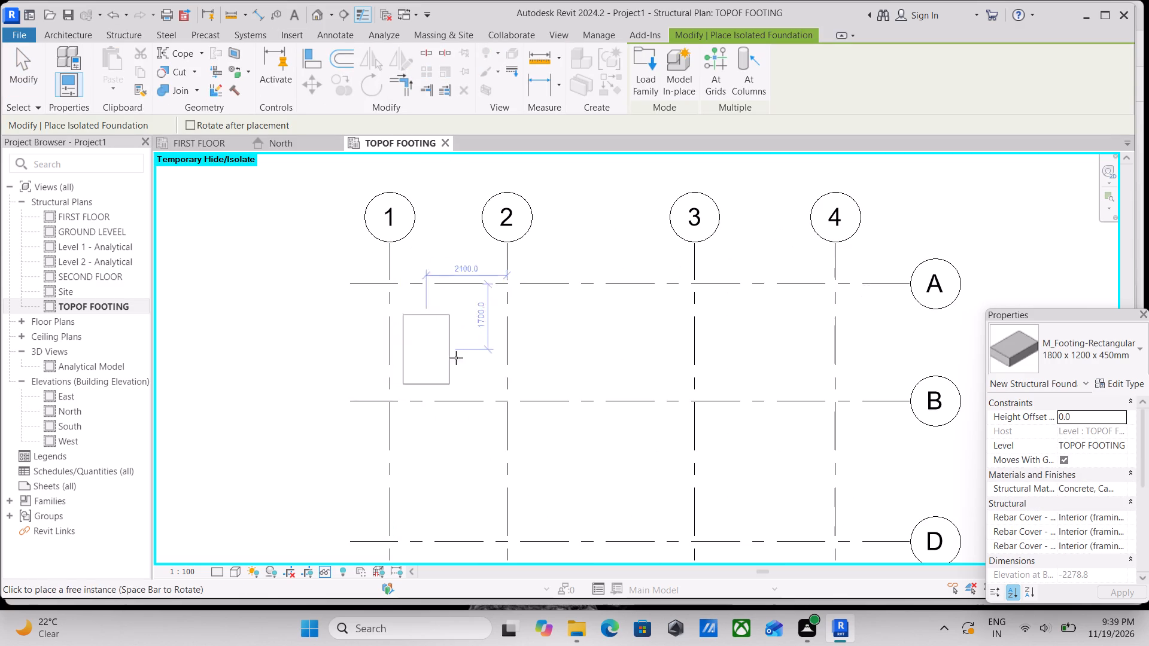
left_click(1117, 361)
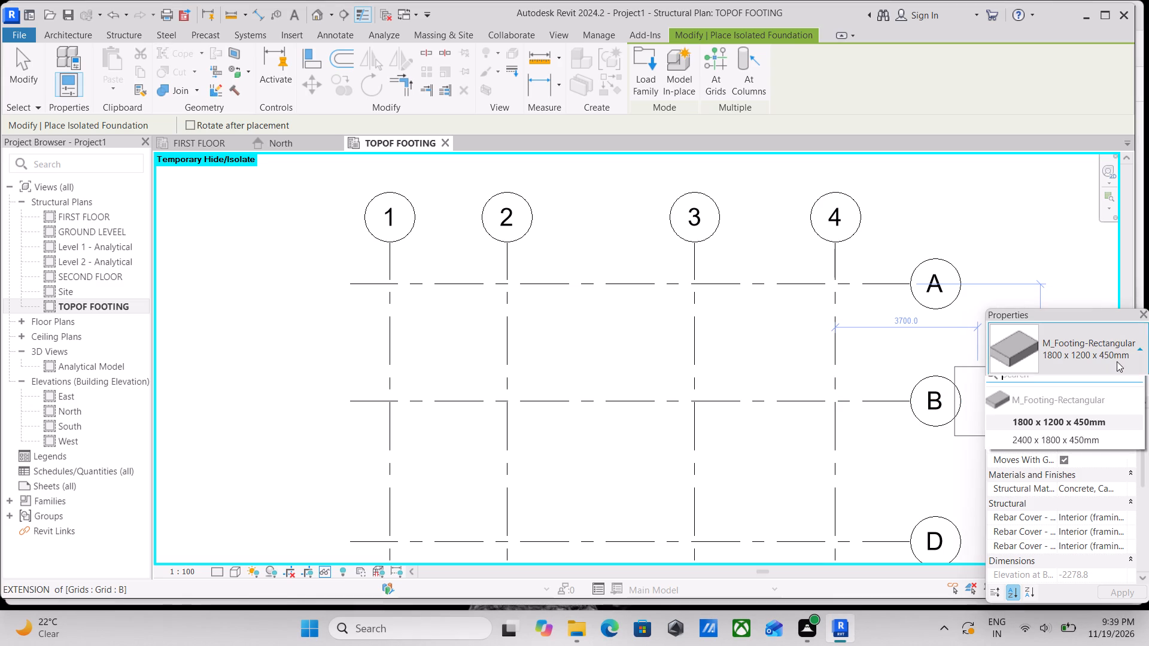
left_click(1077, 434)
scroll(435, 307, "up", 3)
middle_click_drag(355, 295, 393, 348)
scroll(396, 342, "up", 1)
left_click(408, 322)
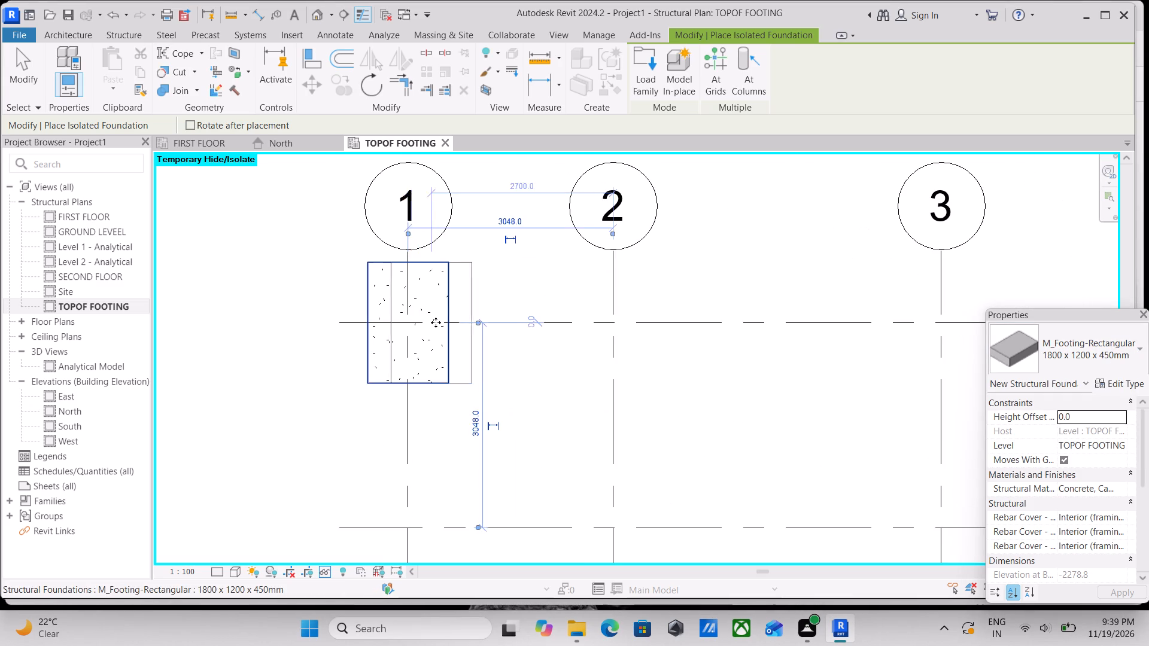
scroll(436, 322, "down", 2)
middle_click_drag(431, 328, 409, 359)
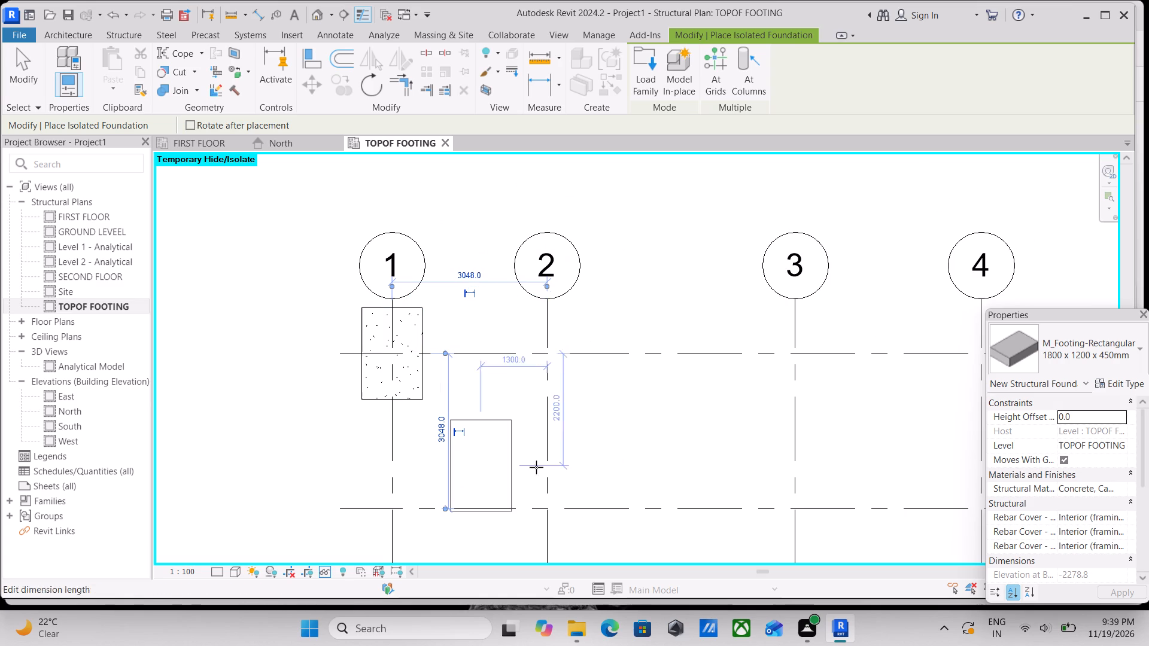
scroll(543, 358, "up", 1)
left_click(551, 355)
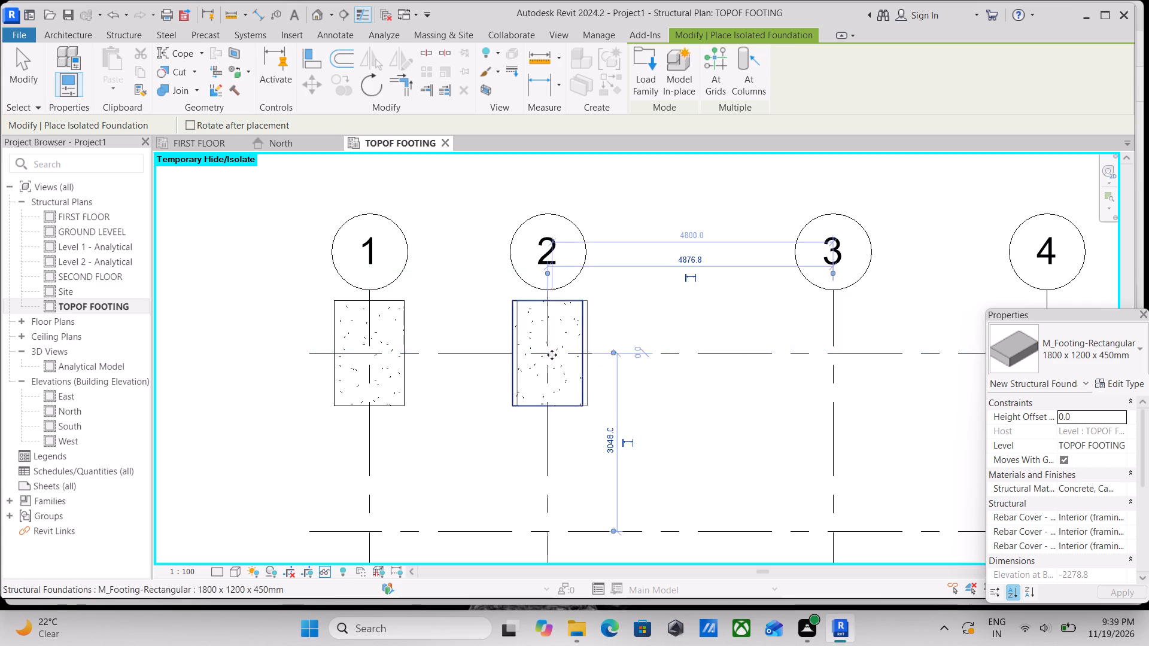
middle_click_drag(683, 337, 535, 373)
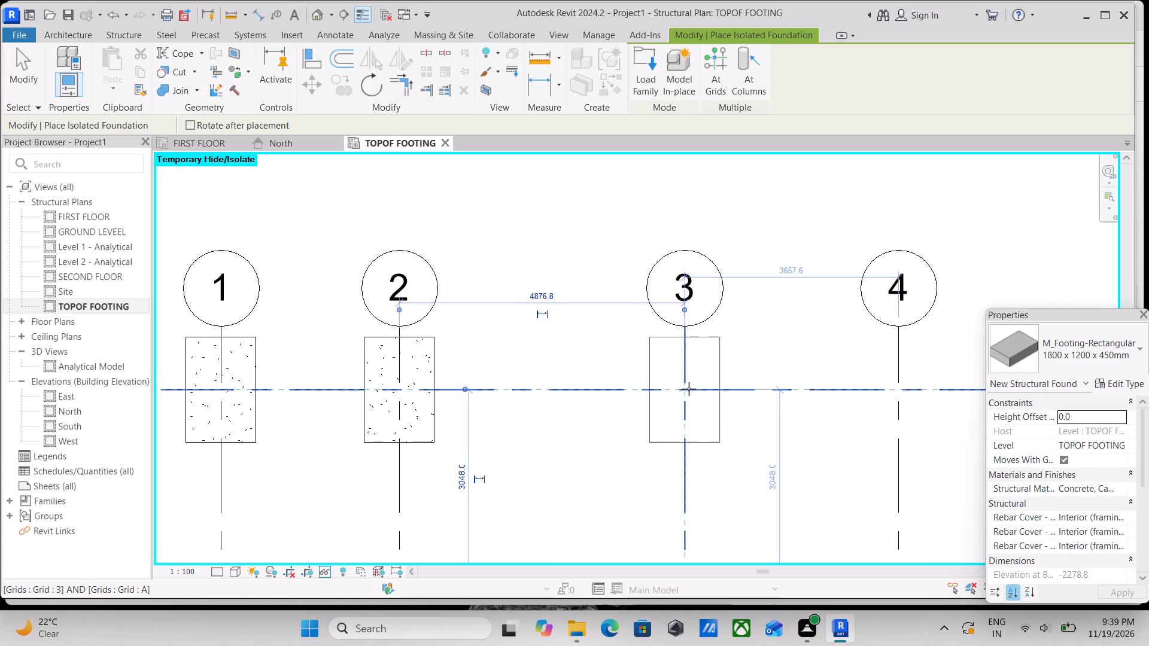
left_click(689, 389)
scroll(689, 389, "down", 2)
middle_click_drag(679, 390, 546, 422)
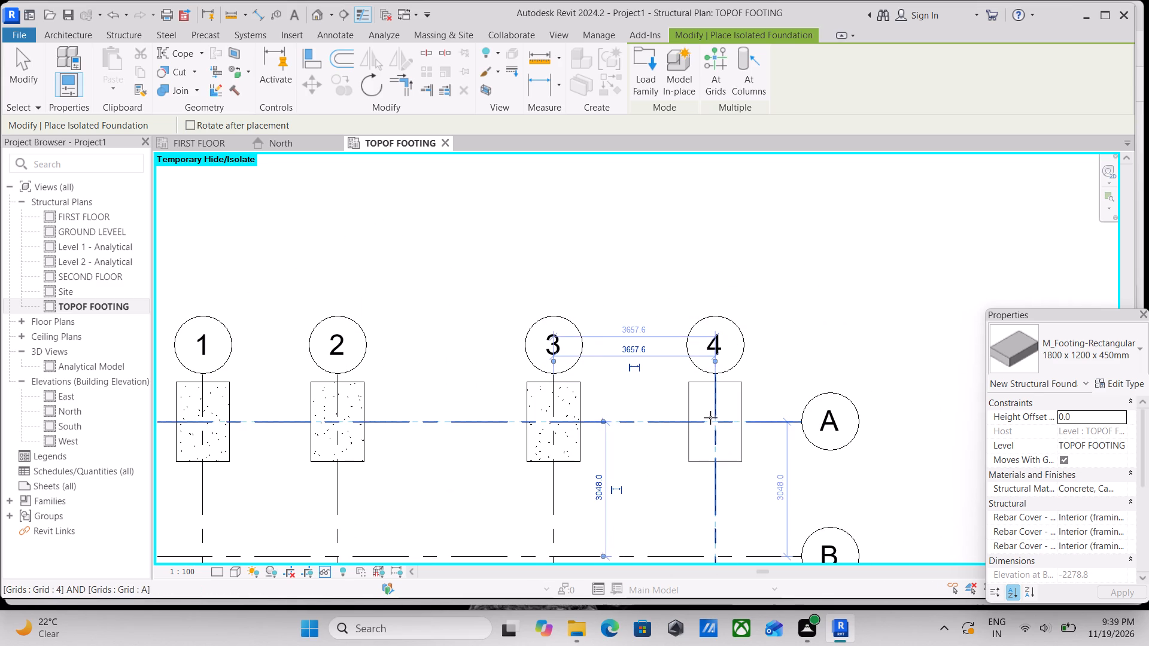
left_click(711, 418)
Place the same 1800 x 1200 x 450mm isolated footings at the intersections of grid B with grids 1, 2, 3 and 4.
scroll(711, 418, "down", 2)
middle_click_drag(711, 418, 726, 301)
scroll(727, 310, "up", 1)
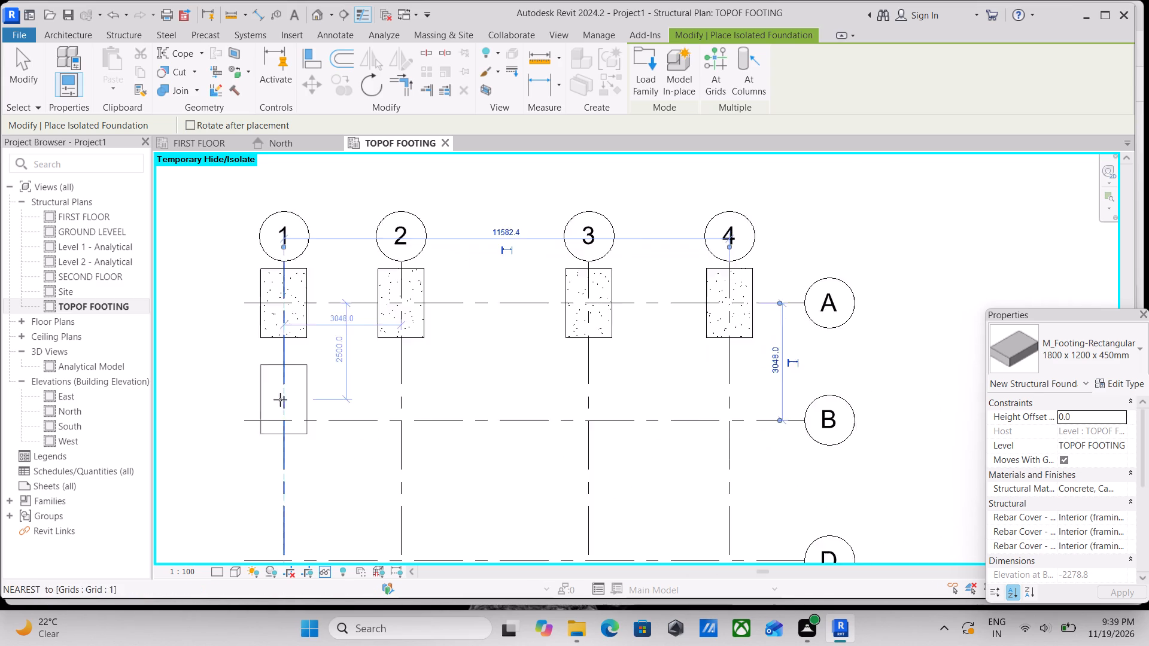
scroll(282, 401, "up", 2)
left_click(287, 426)
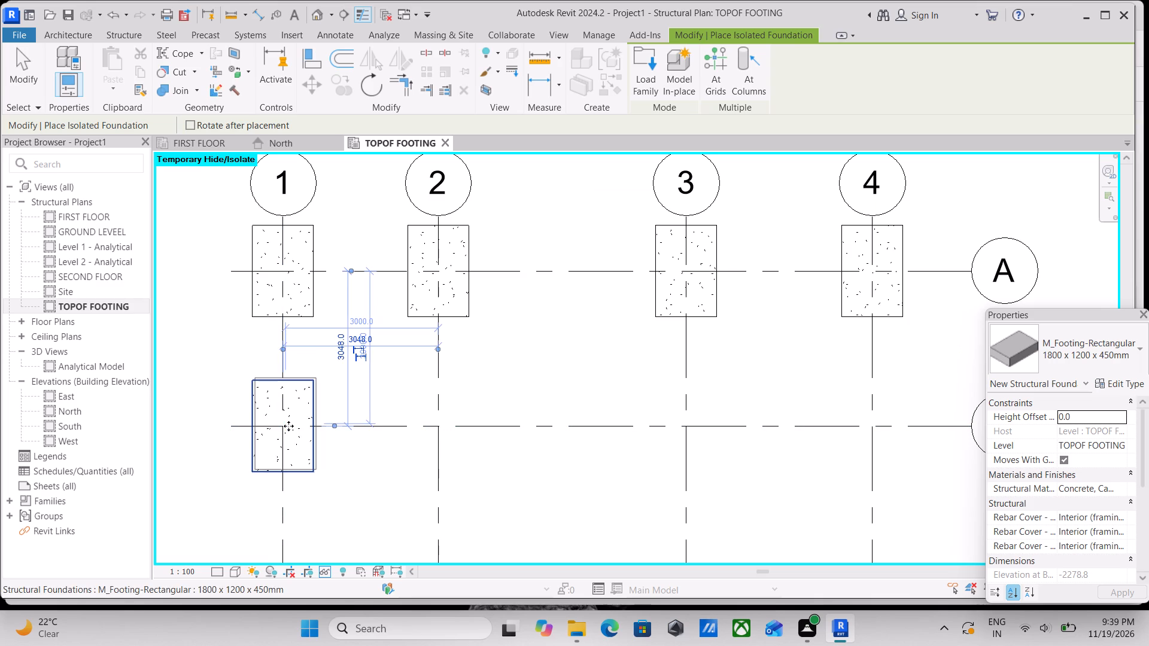
left_click(433, 424)
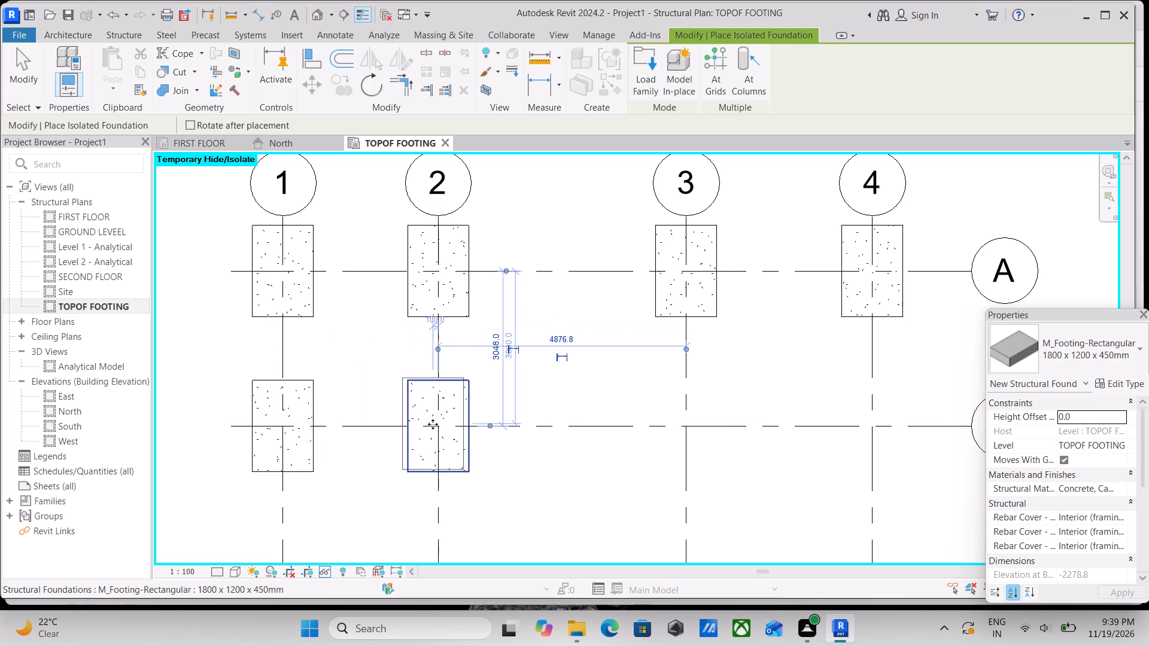
scroll(451, 416, "down", 1)
middle_click_drag(451, 415, 329, 417)
left_click(536, 427)
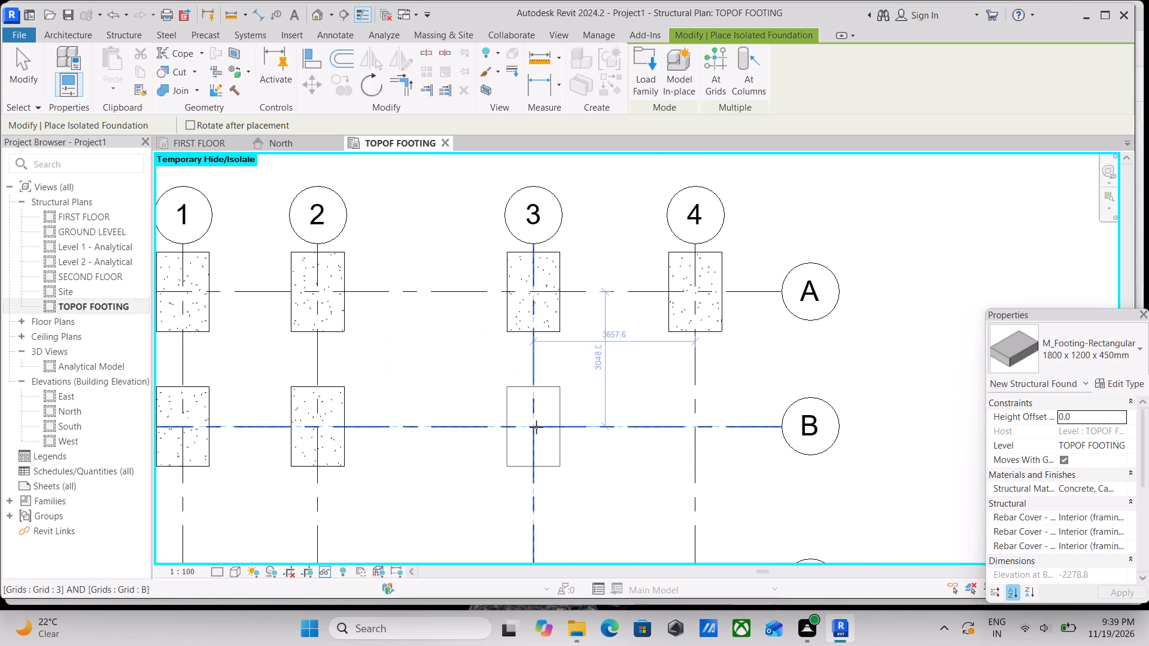
middle_click_drag(584, 418, 484, 450)
scroll(496, 446, "up", 1)
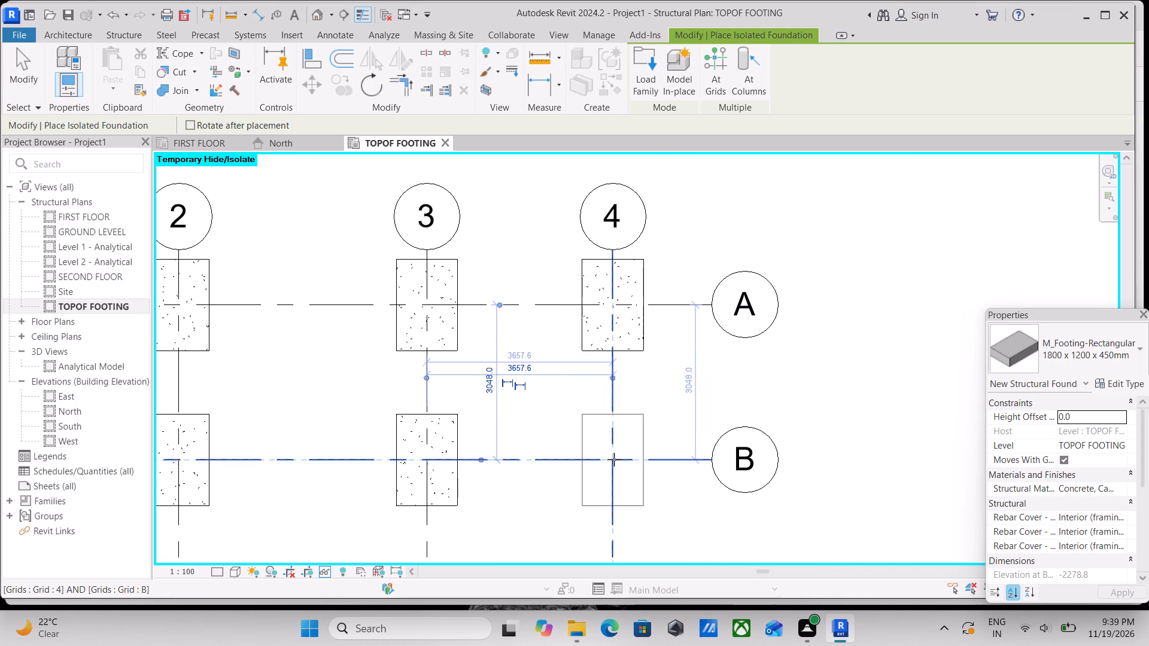
left_click(614, 459)
Place the same isolated footings along grid D at its intersections with grids 4, 3, 2 and 1.
scroll(614, 459, "down", 3)
middle_click_drag(614, 459, 613, 386)
scroll(535, 527, "down", 1)
middle_click_drag(546, 509, 571, 431)
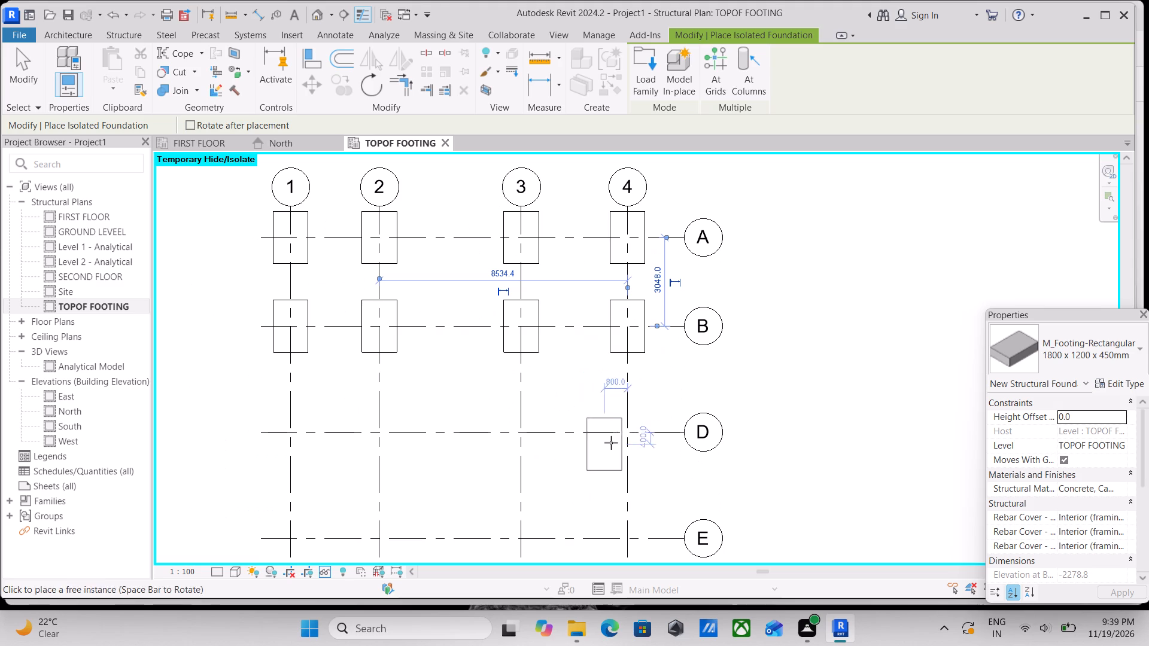
left_click(633, 432)
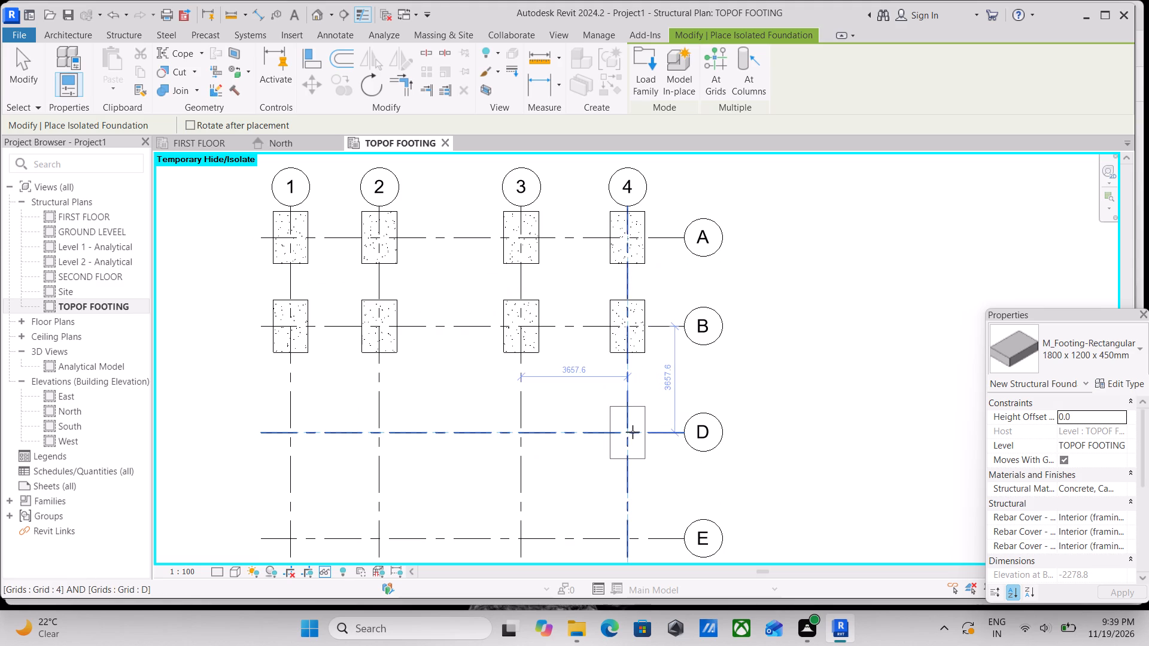
left_click(522, 429)
left_click(374, 435)
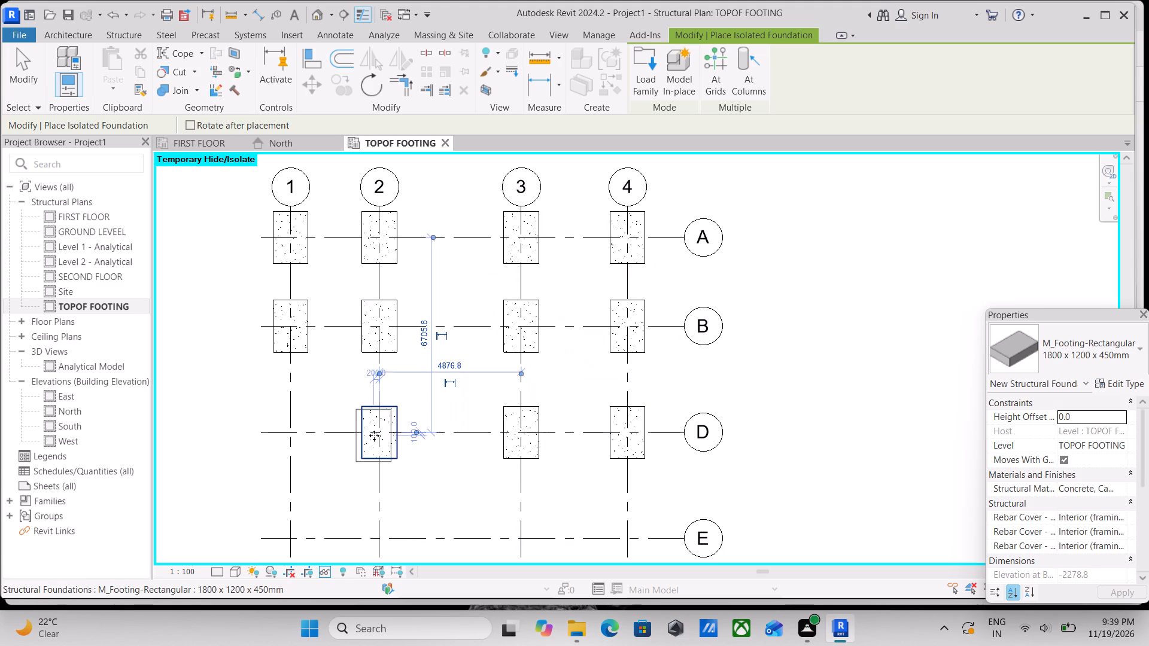
left_click(289, 433)
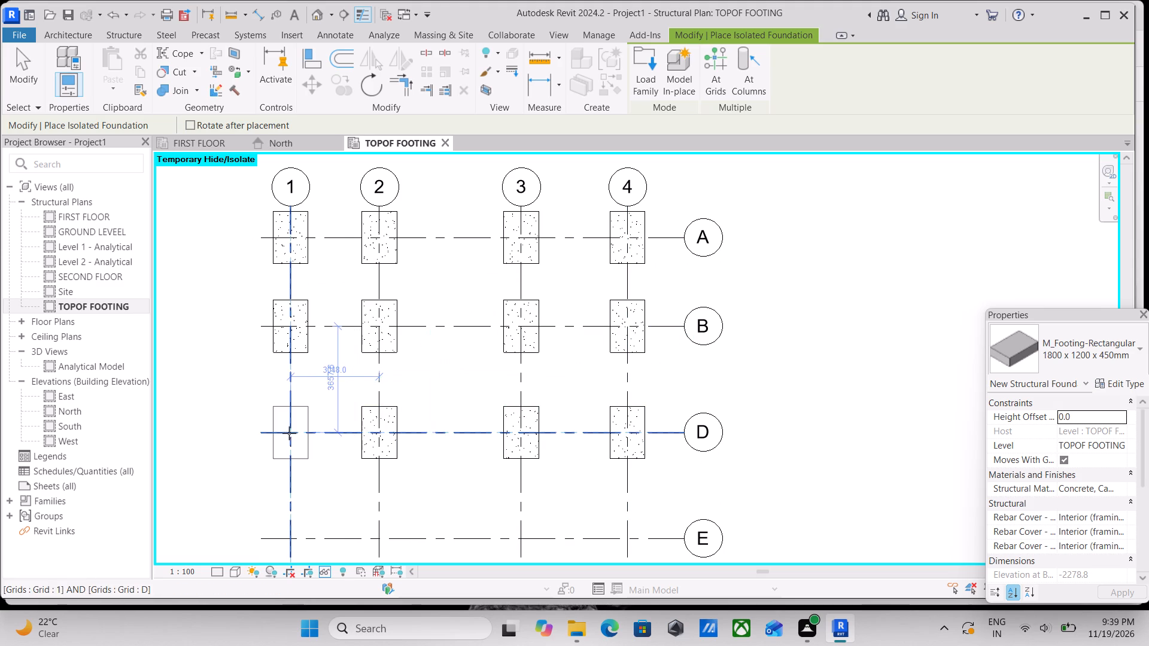
Place the same isolated footings along grid E at its intersections with grids 1, 2, 3 and 4.
scroll(363, 531, "down", 1)
middle_click_drag(363, 531, 427, 398)
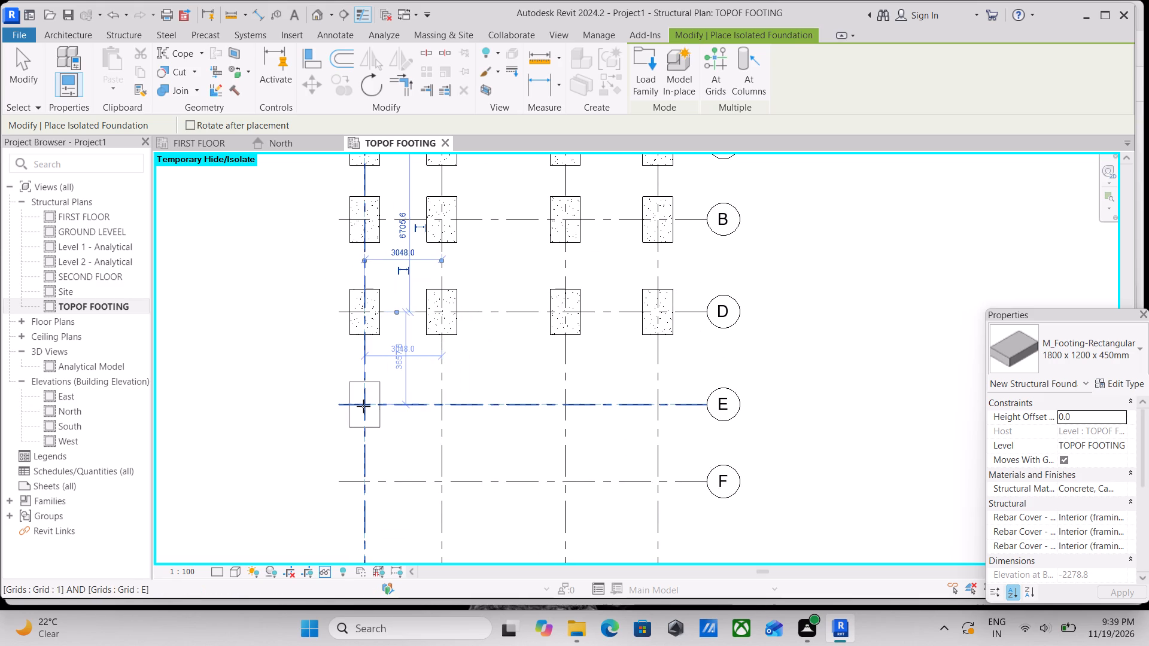
left_click(363, 406)
left_click(442, 405)
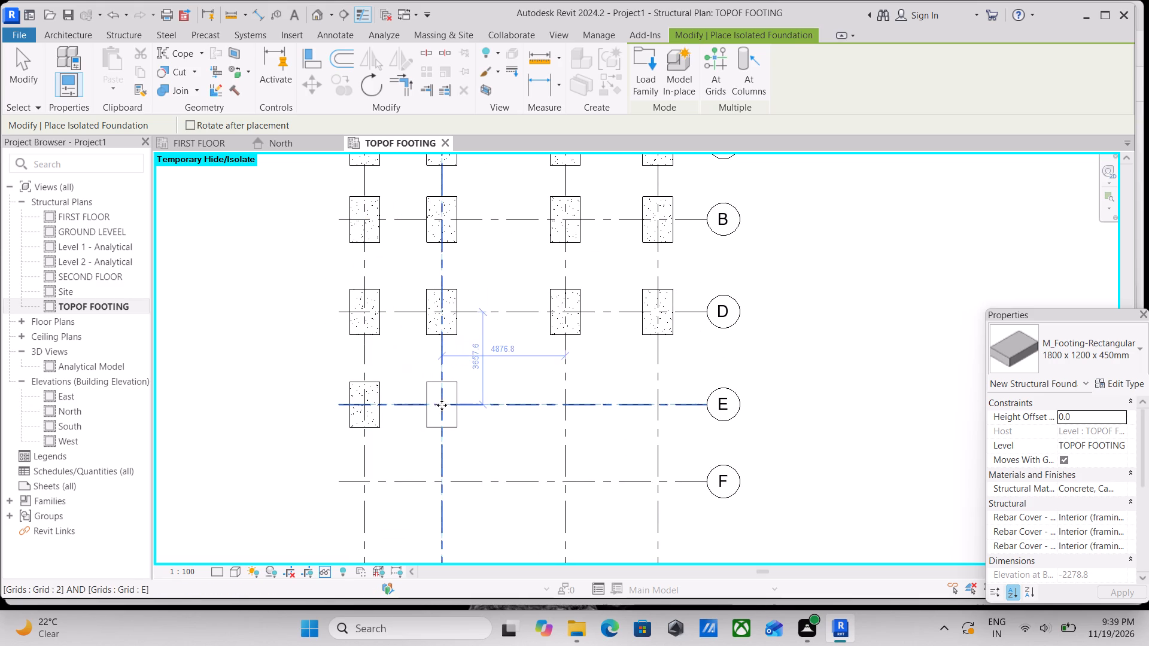
left_click(566, 403)
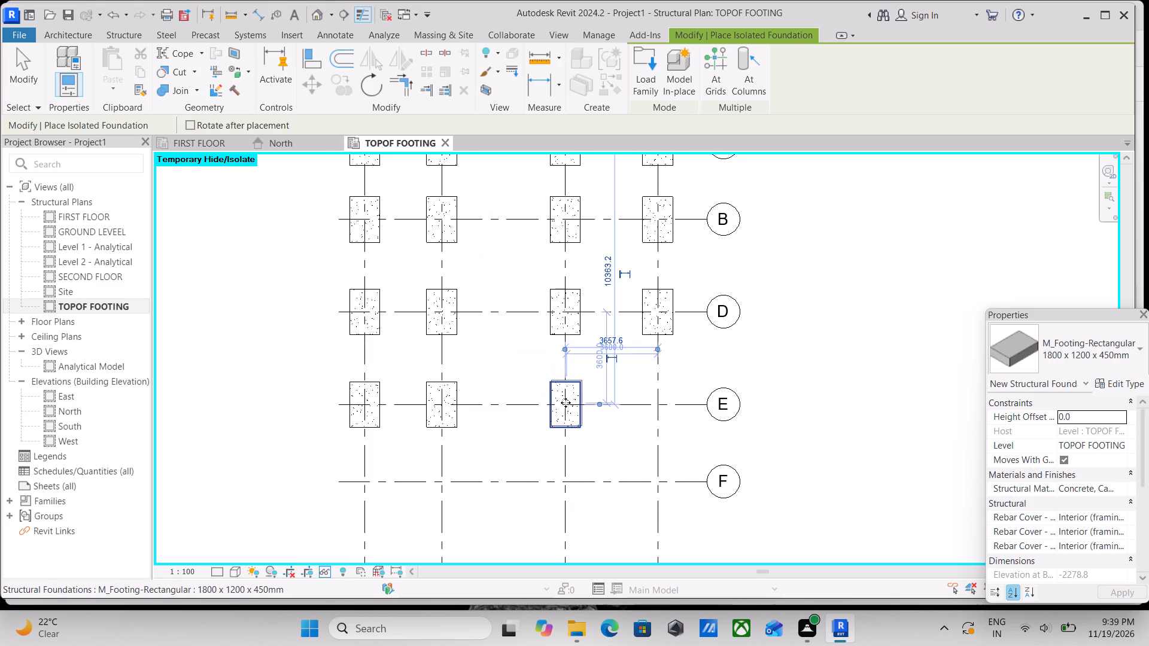
left_click(661, 408)
Place the same footings at F-4 and F-3, and on grids 2 and 1 about 400 mm below grid F, and end footing placement.
scroll(661, 408, "down", 2)
middle_click_drag(660, 408, 629, 380)
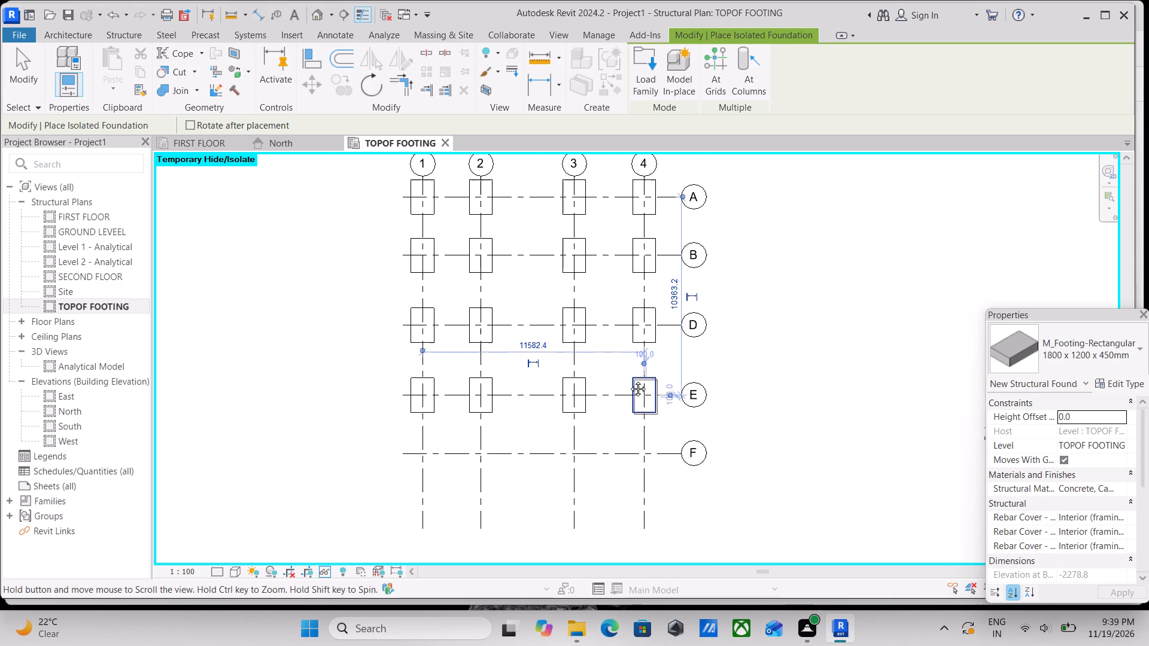
middle_click_drag(629, 380, 616, 357)
left_click(619, 412)
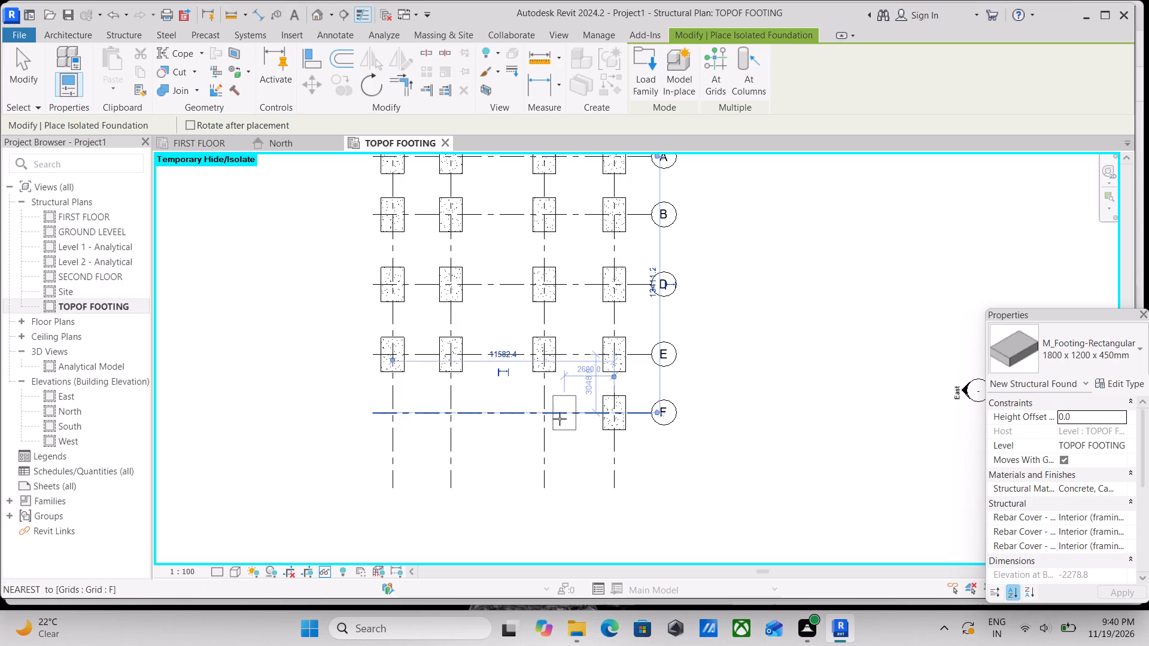
left_click(548, 415)
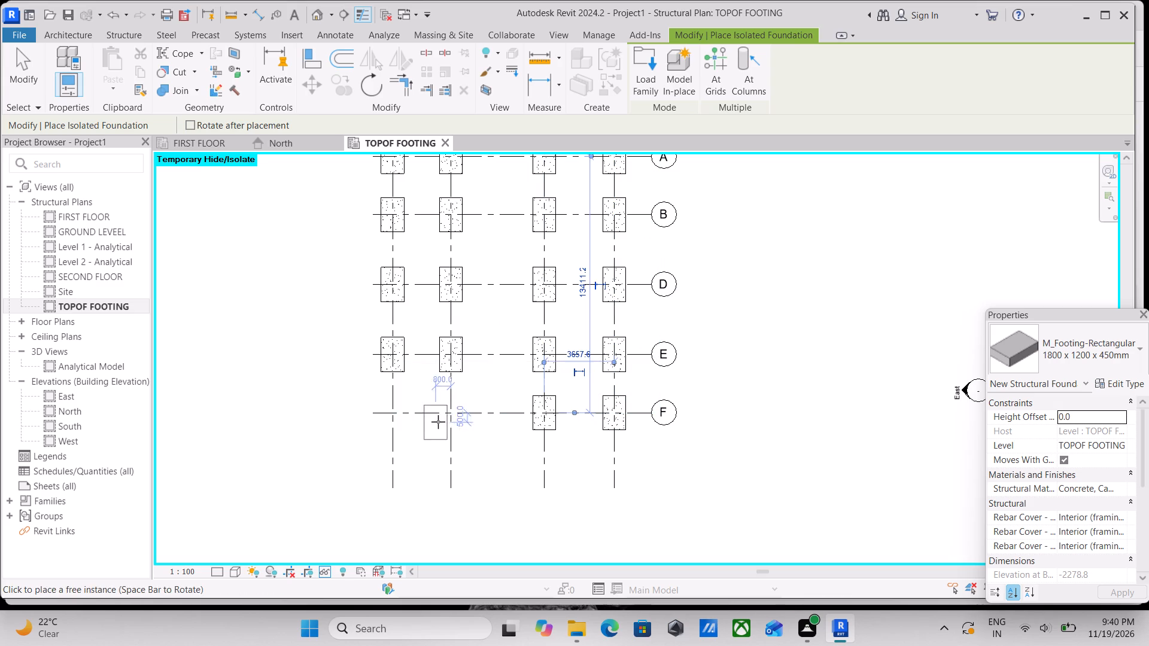
left_click(452, 420)
left_click(393, 422)
scroll(393, 422, "down", 2)
middle_click_drag(393, 422, 400, 433)
key("Escape")
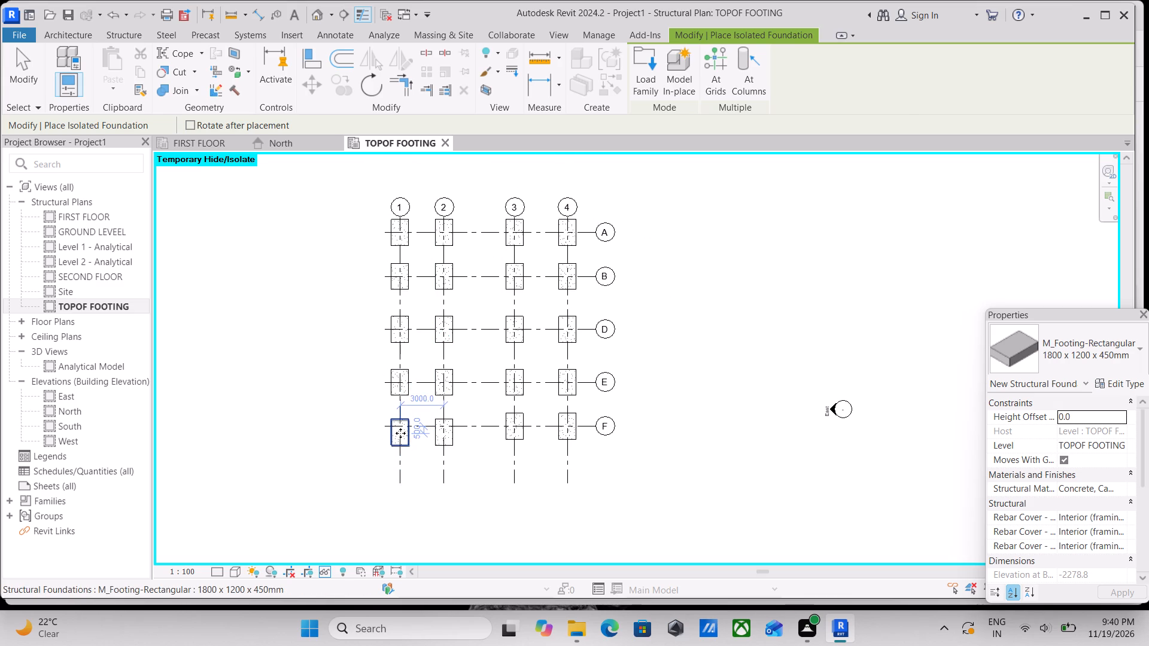
key("Escape")
key("Escape")
scroll(420, 431, "up", 3)
key("Escape")
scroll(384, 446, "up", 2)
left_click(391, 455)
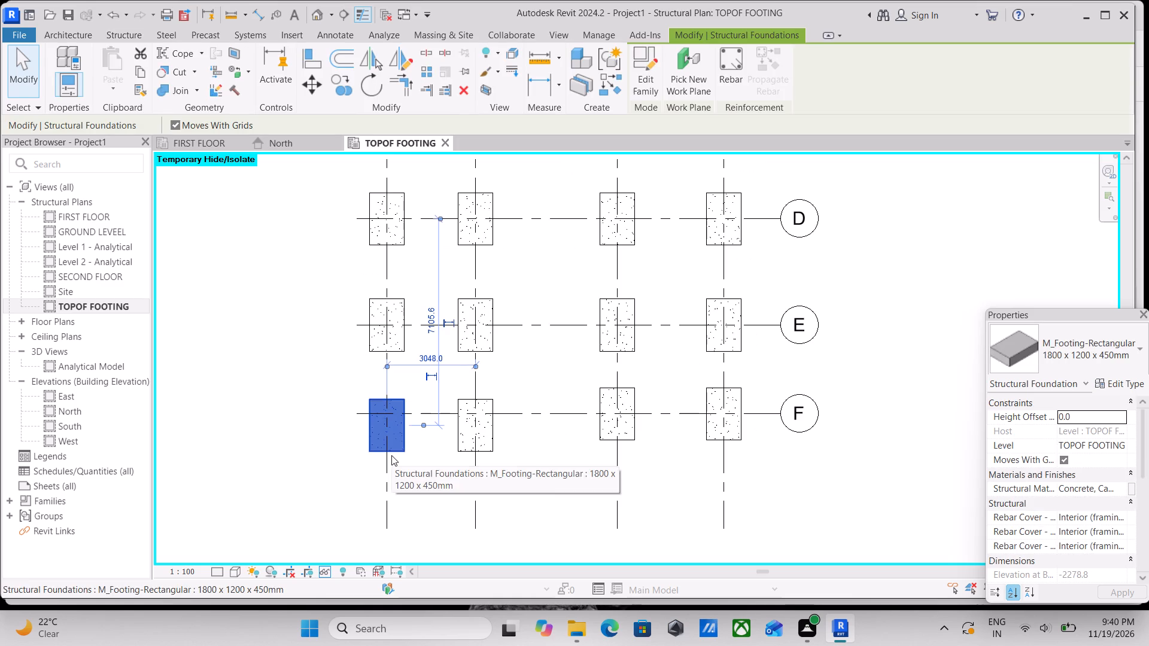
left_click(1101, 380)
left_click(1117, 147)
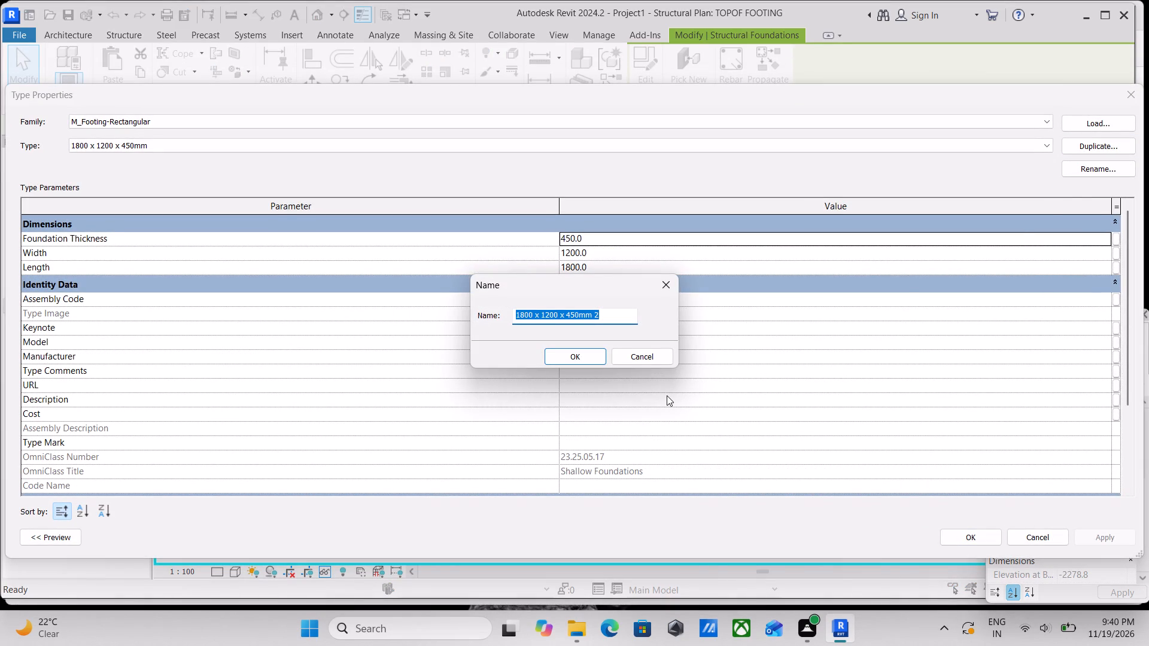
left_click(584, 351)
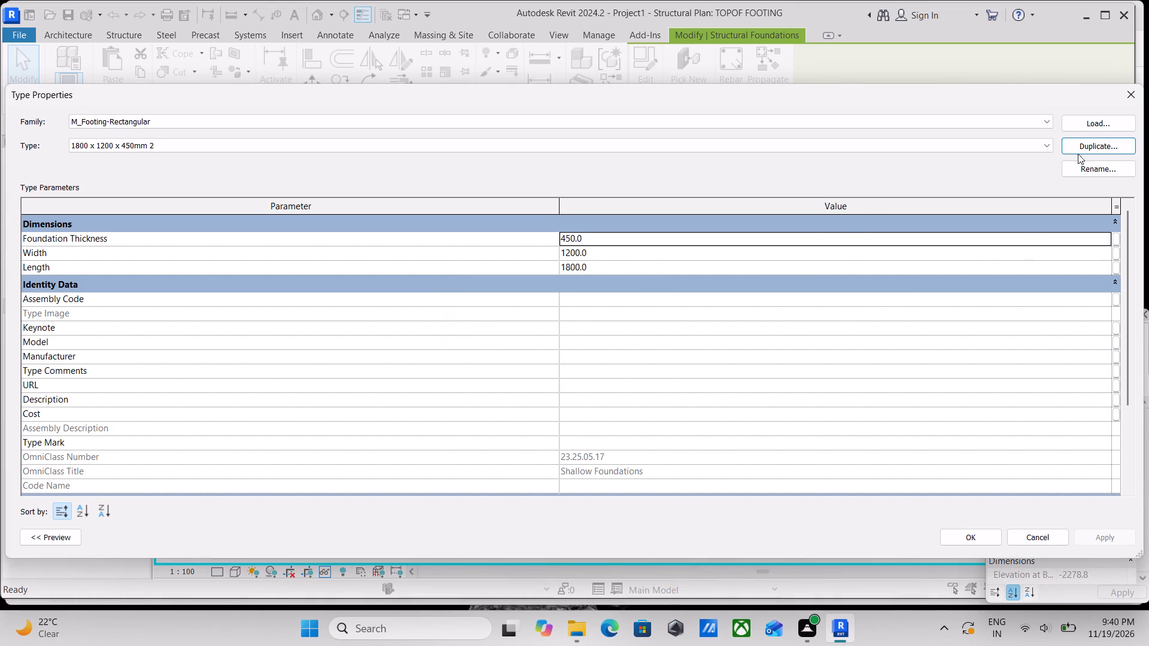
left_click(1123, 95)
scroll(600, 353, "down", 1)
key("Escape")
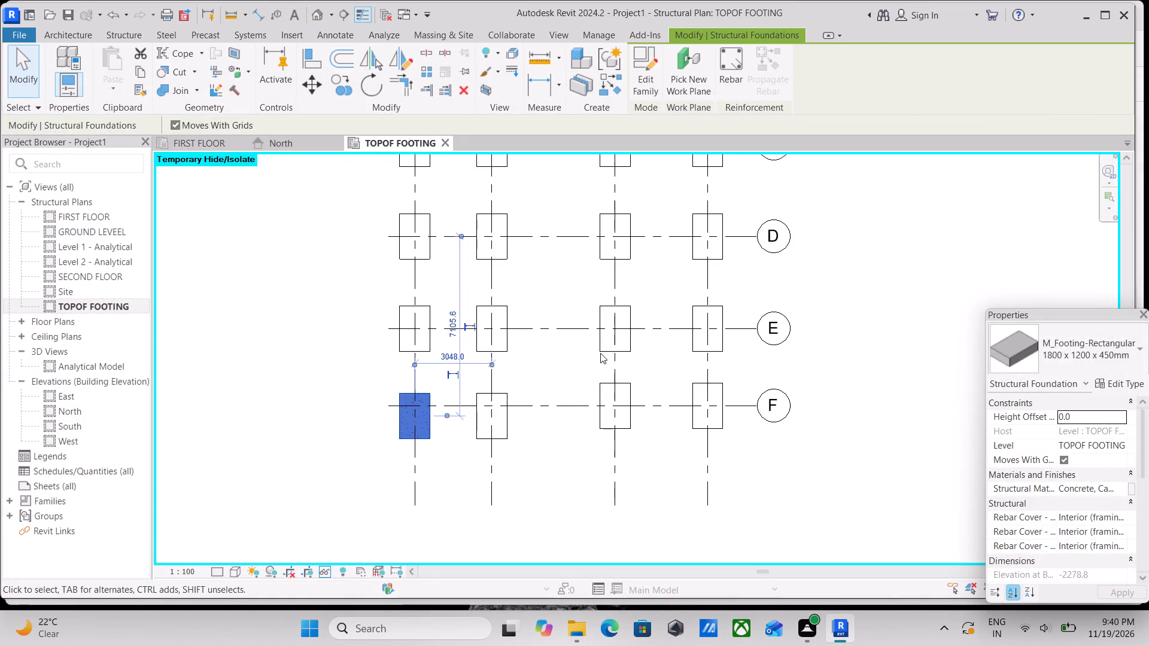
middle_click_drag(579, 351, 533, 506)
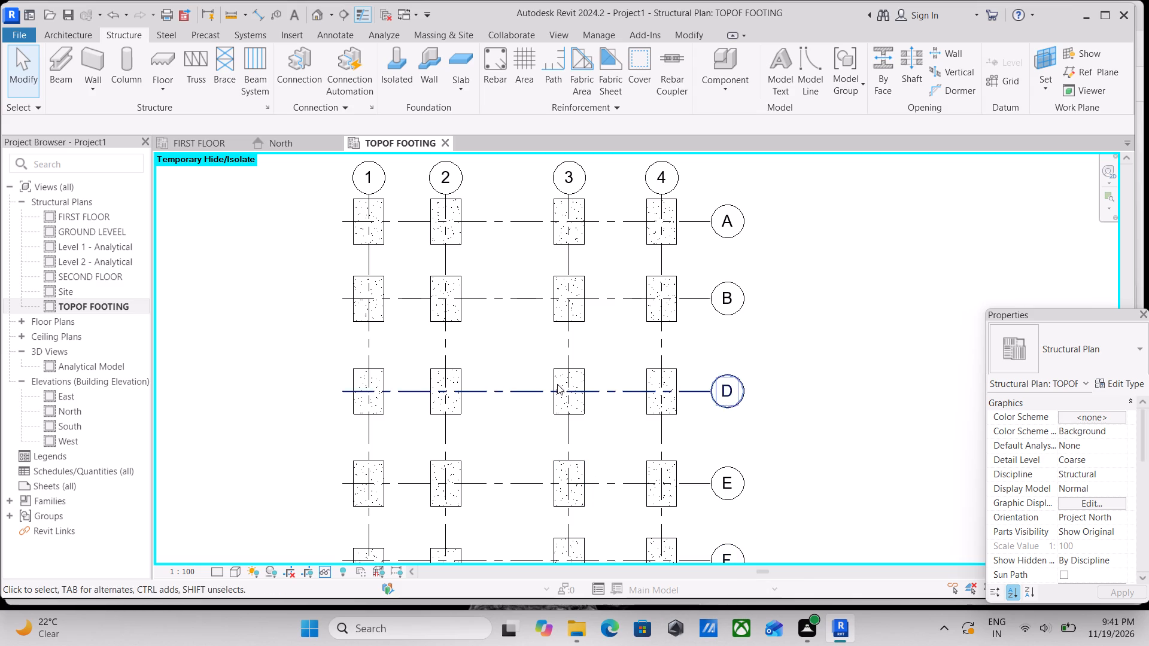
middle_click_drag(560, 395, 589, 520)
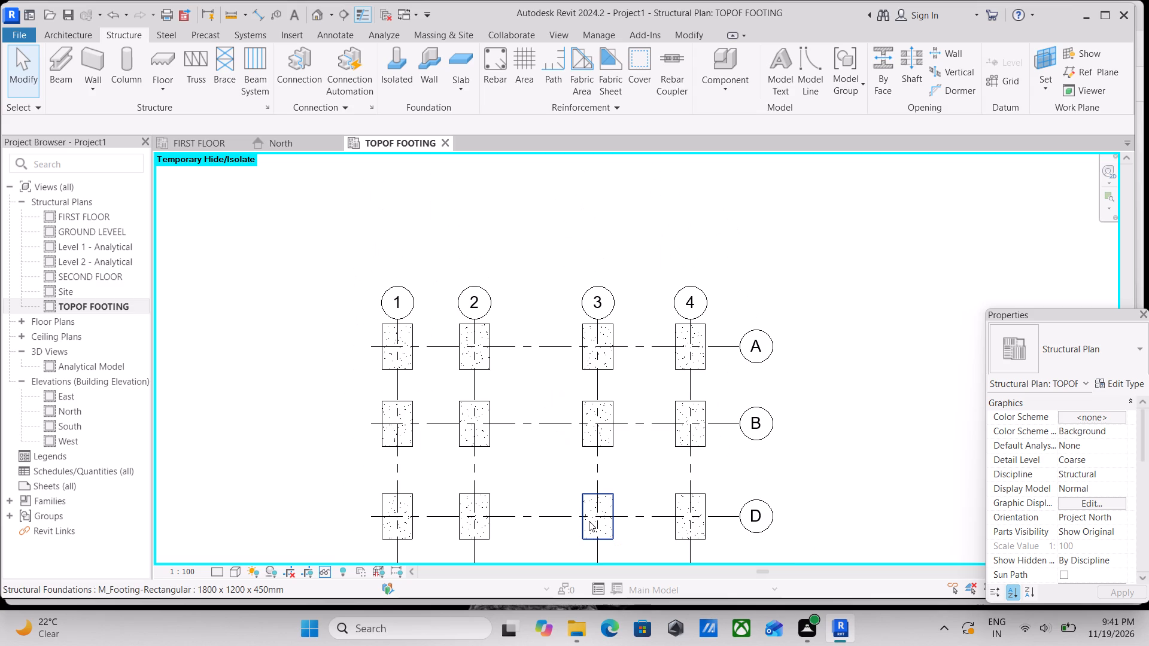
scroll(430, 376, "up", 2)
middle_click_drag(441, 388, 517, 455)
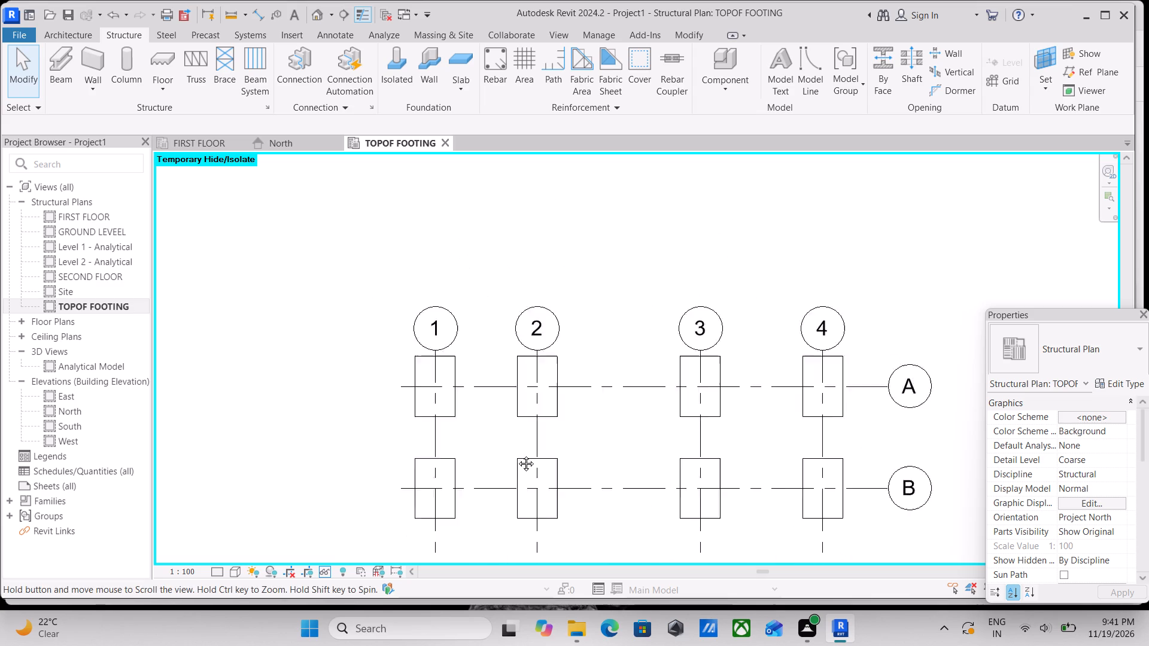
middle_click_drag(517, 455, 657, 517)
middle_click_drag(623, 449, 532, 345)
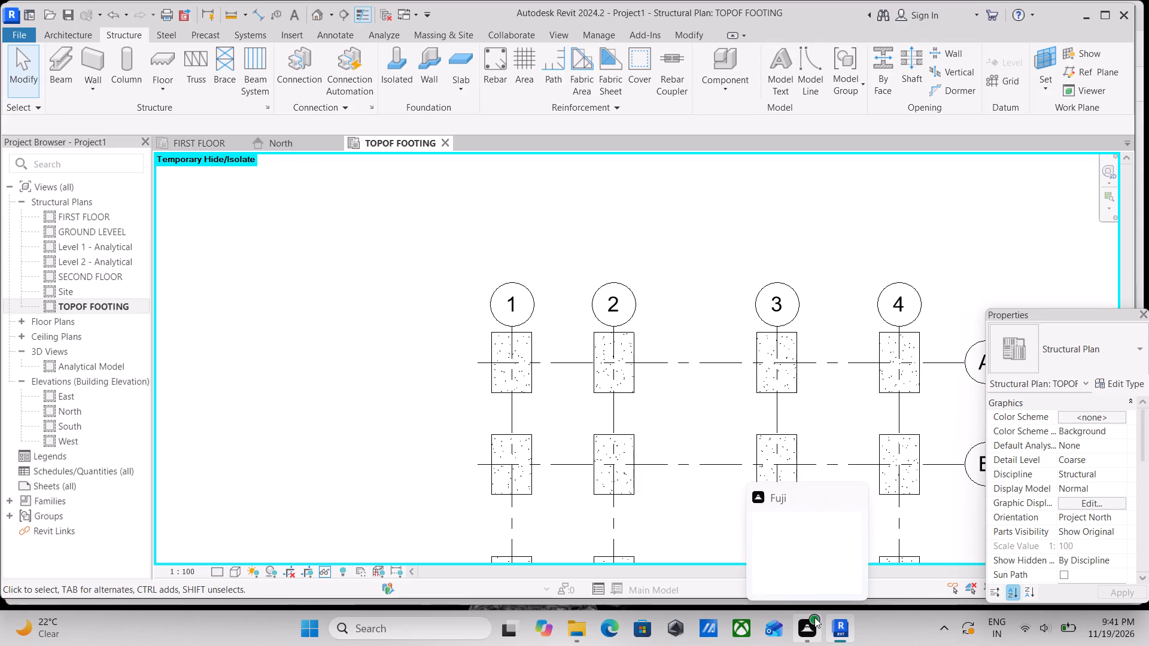
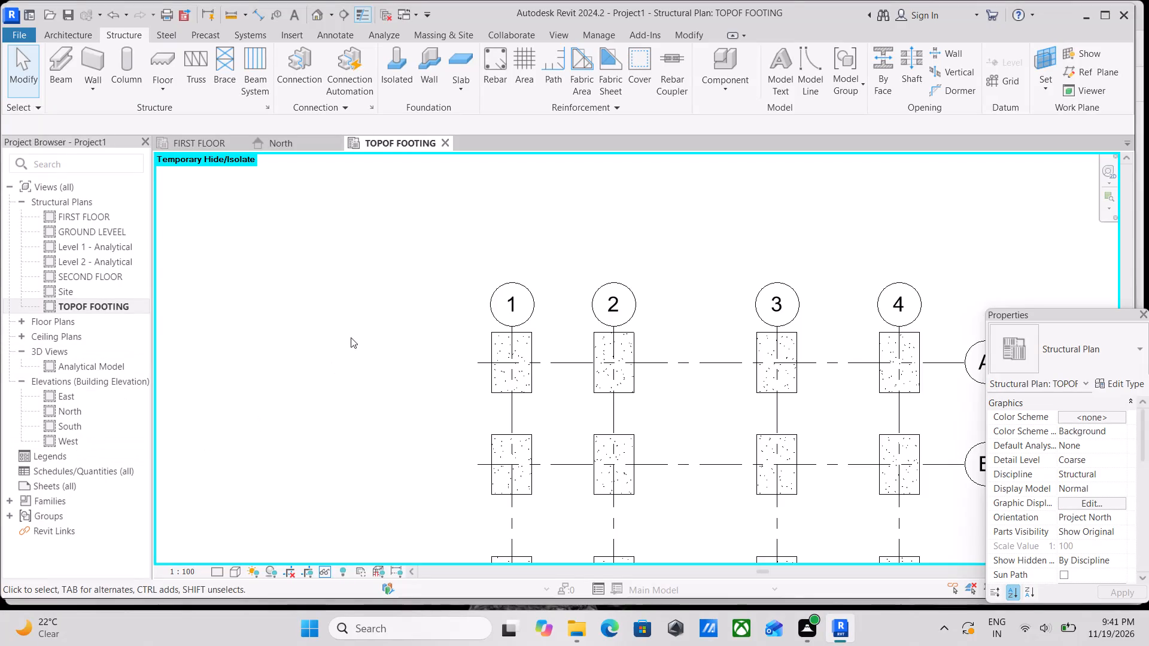
Extend the aligned bubble ends of grids 1 to 4 upward so the bubbles sit clear of the footings on grid A.
middle_click_drag(448, 258, 386, 224)
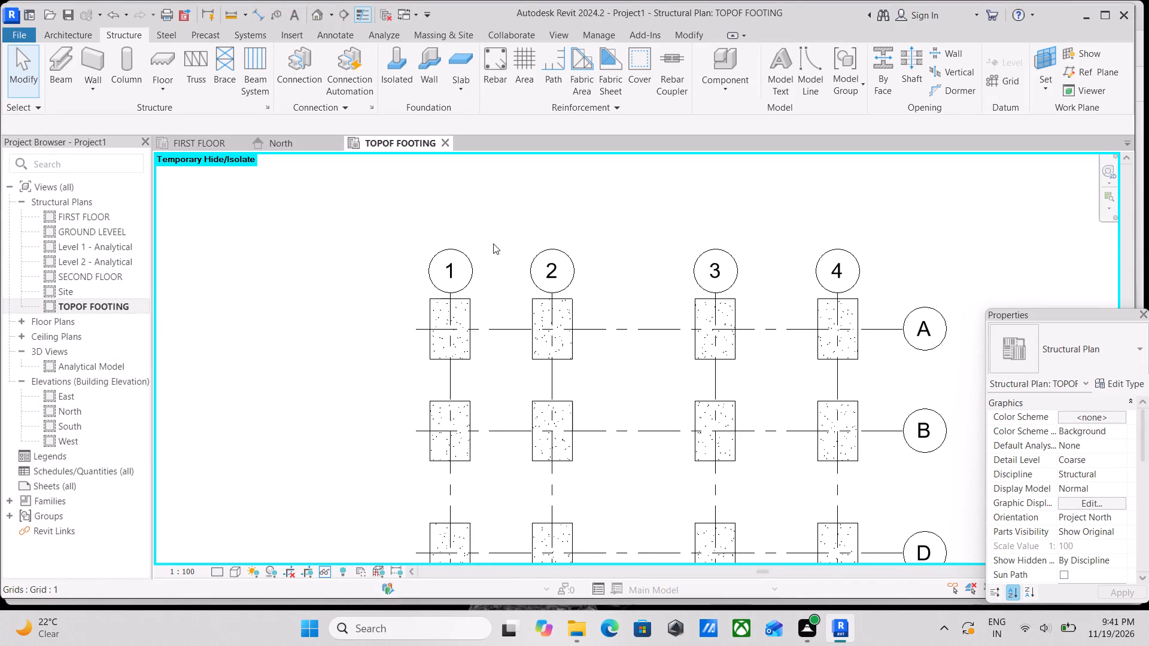
middle_click_drag(488, 245, 432, 292)
left_click(403, 319)
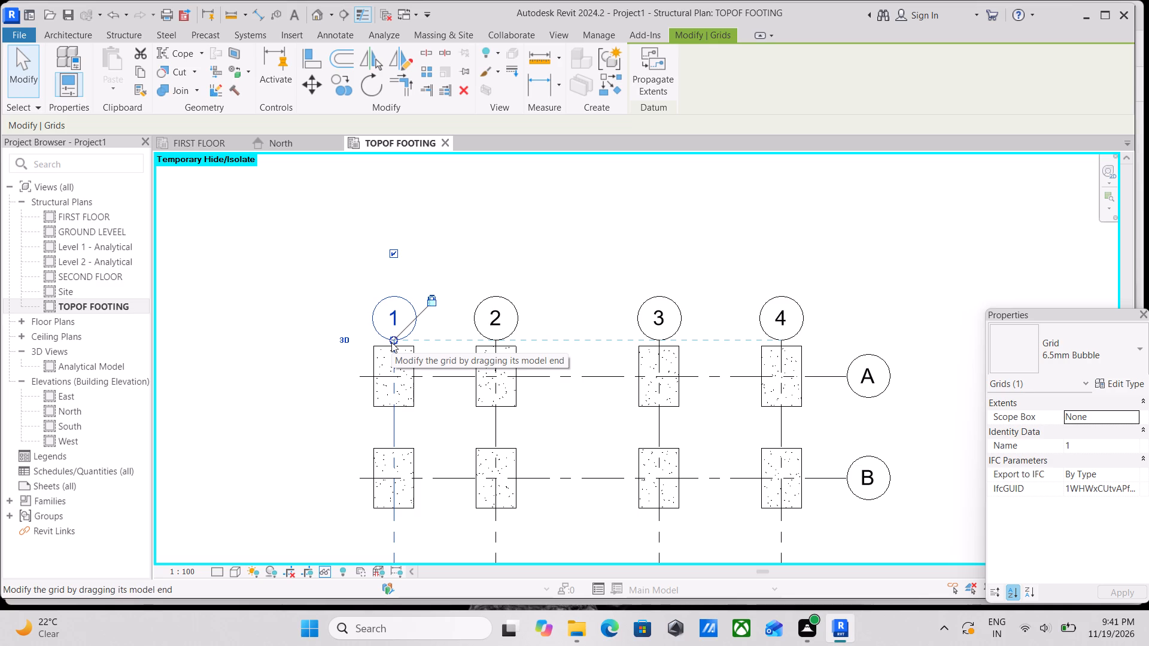
left_click_drag(396, 339, 388, 238)
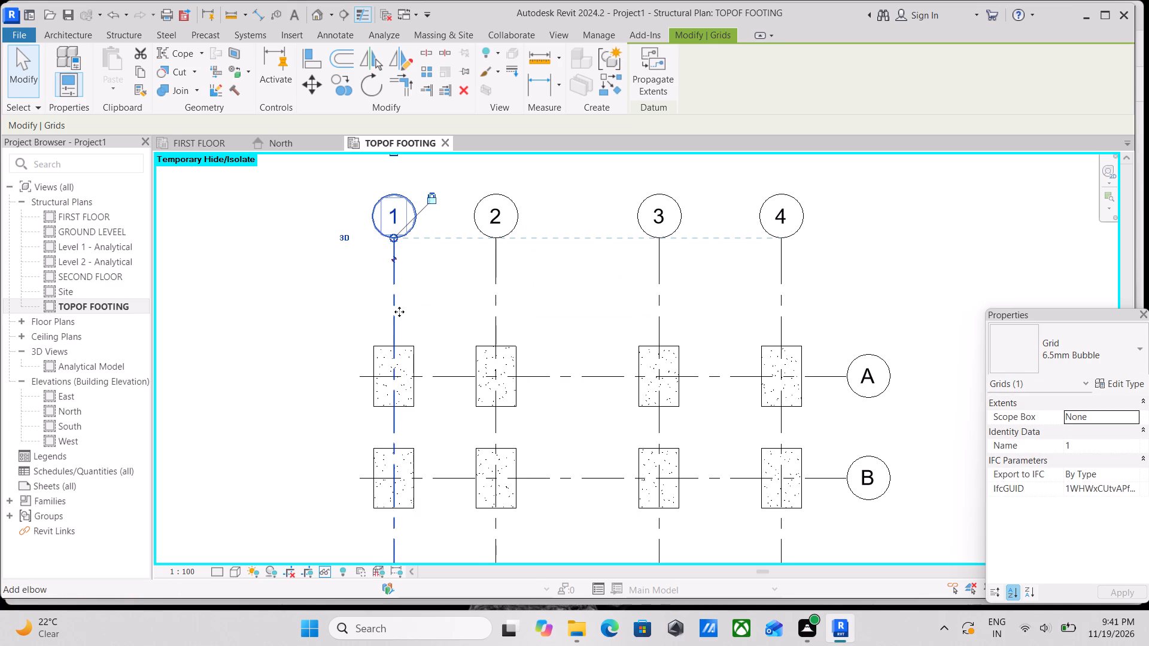
scroll(399, 312, "down", 1)
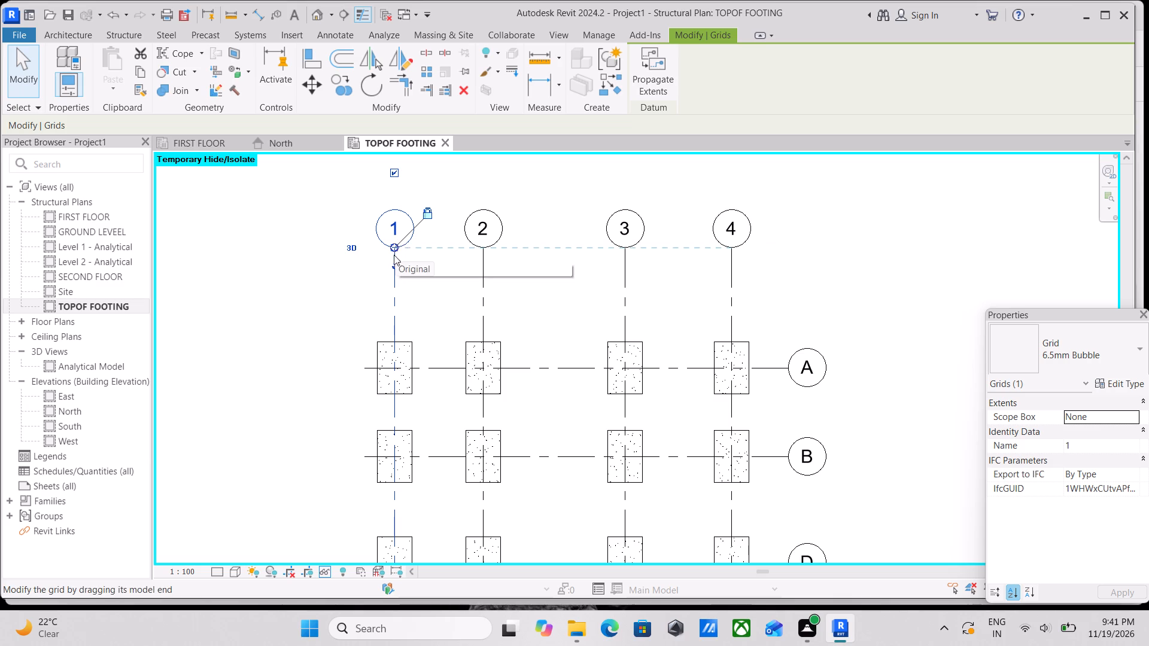
left_click_drag(393, 249, 406, 299)
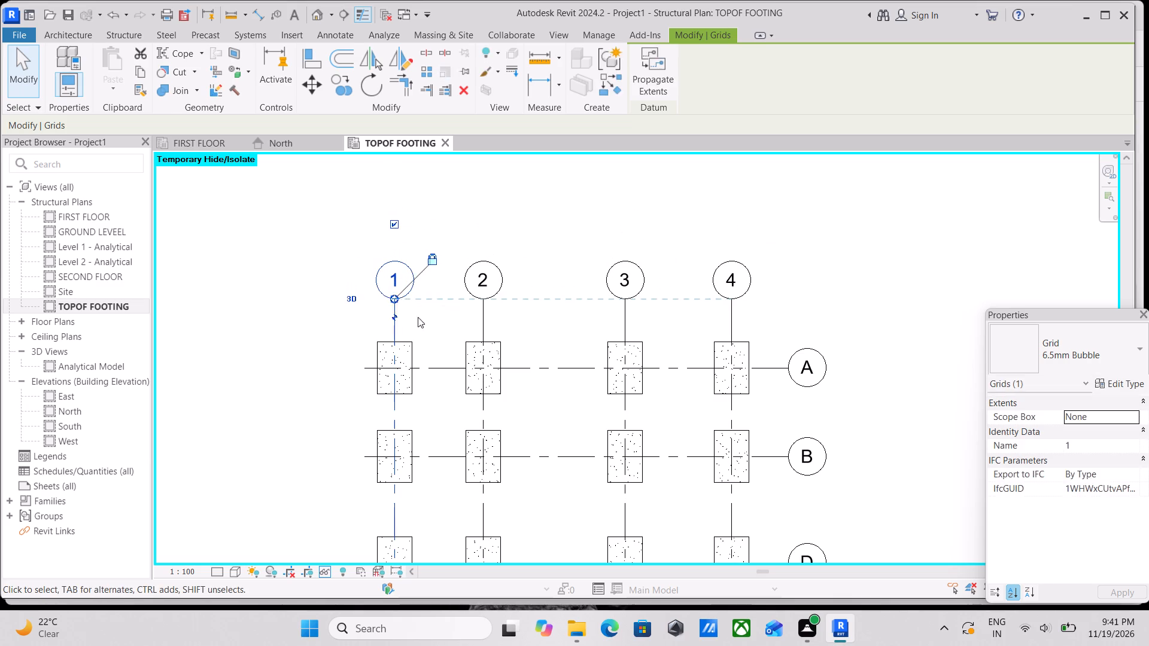
key("Escape")
Extend the aligned bubble ends of the lettered grids outward, farther beyond grid 4.
scroll(417, 350, "up", 2)
scroll(418, 346, "down", 1)
middle_click_drag(393, 337, 294, 327)
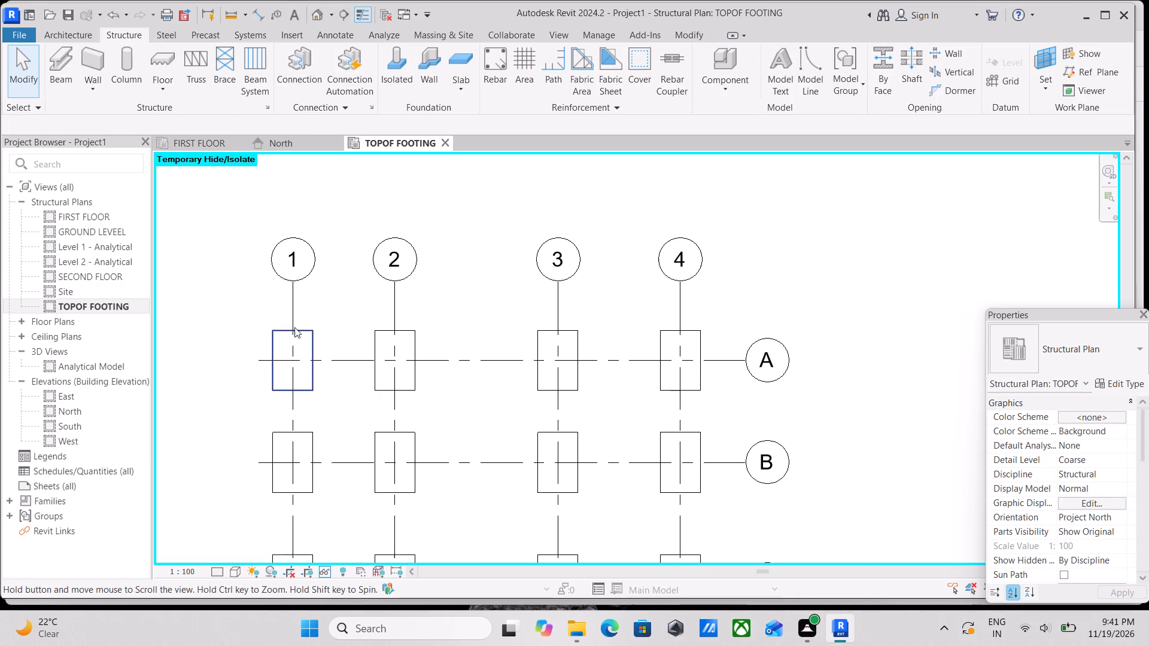
middle_click_drag(467, 321, 396, 326)
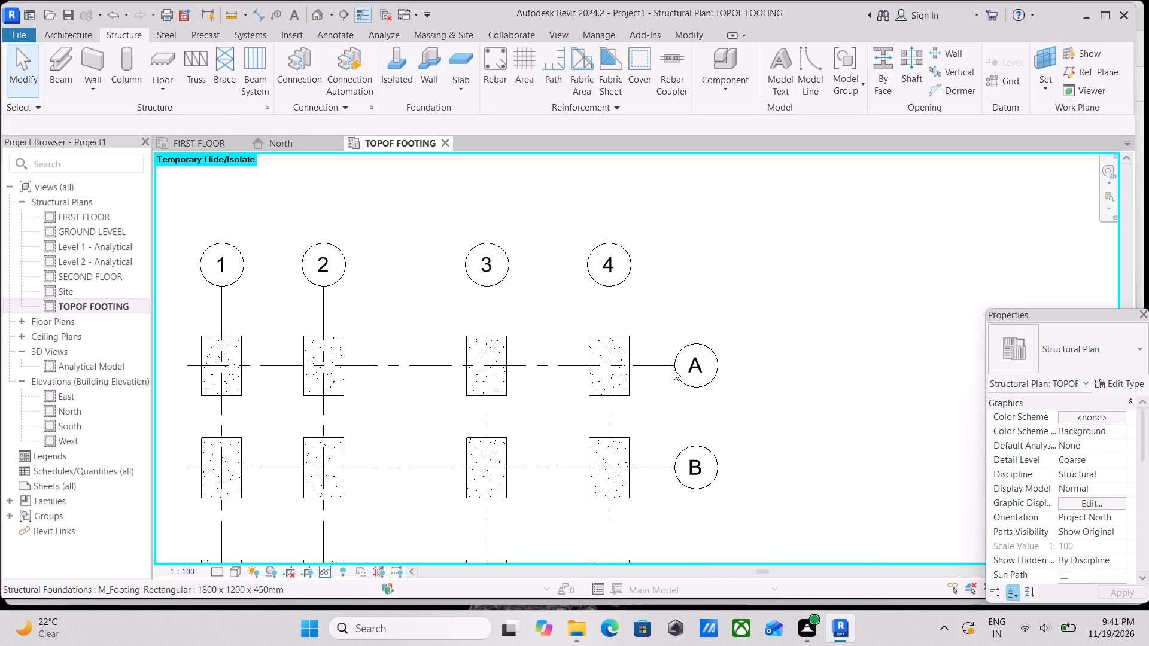
left_click(655, 367)
scroll(655, 365, "down", 1)
middle_click_drag(630, 362, 569, 337)
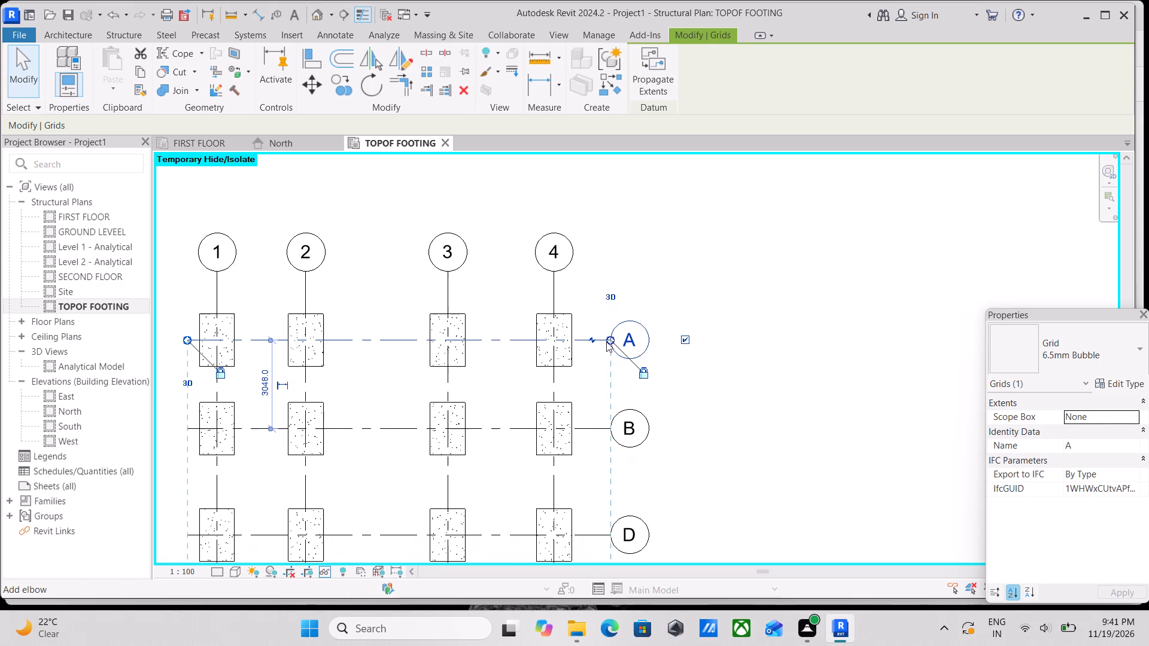
left_click_drag(608, 340, 639, 336)
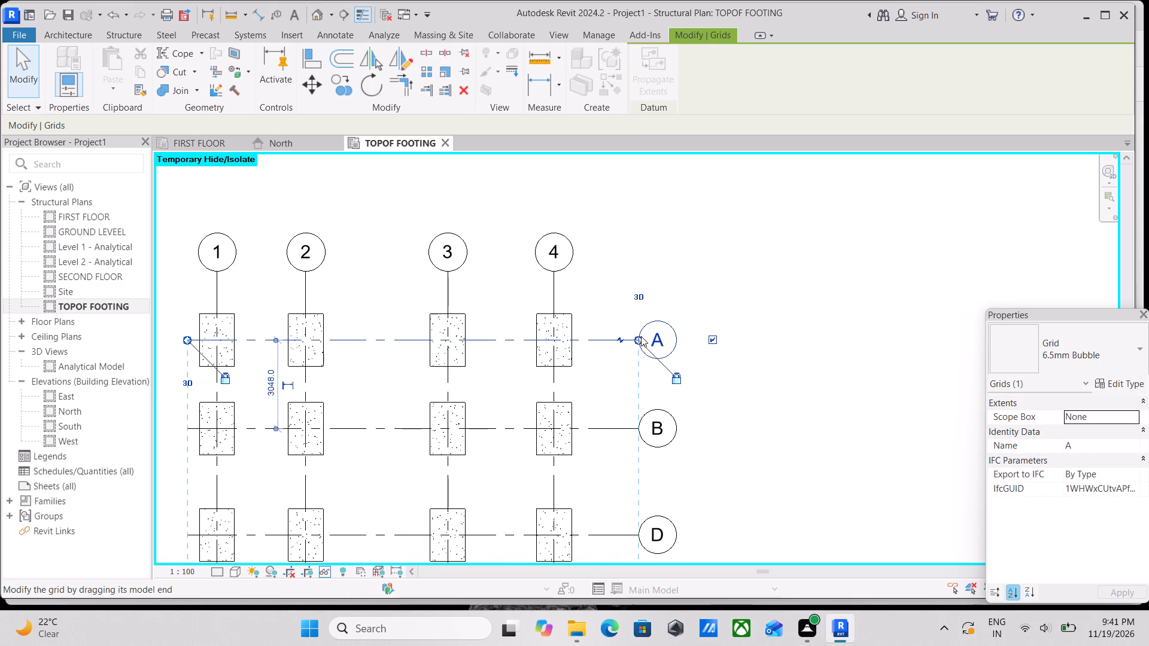
left_click_drag(641, 336, 667, 336)
key("Escape")
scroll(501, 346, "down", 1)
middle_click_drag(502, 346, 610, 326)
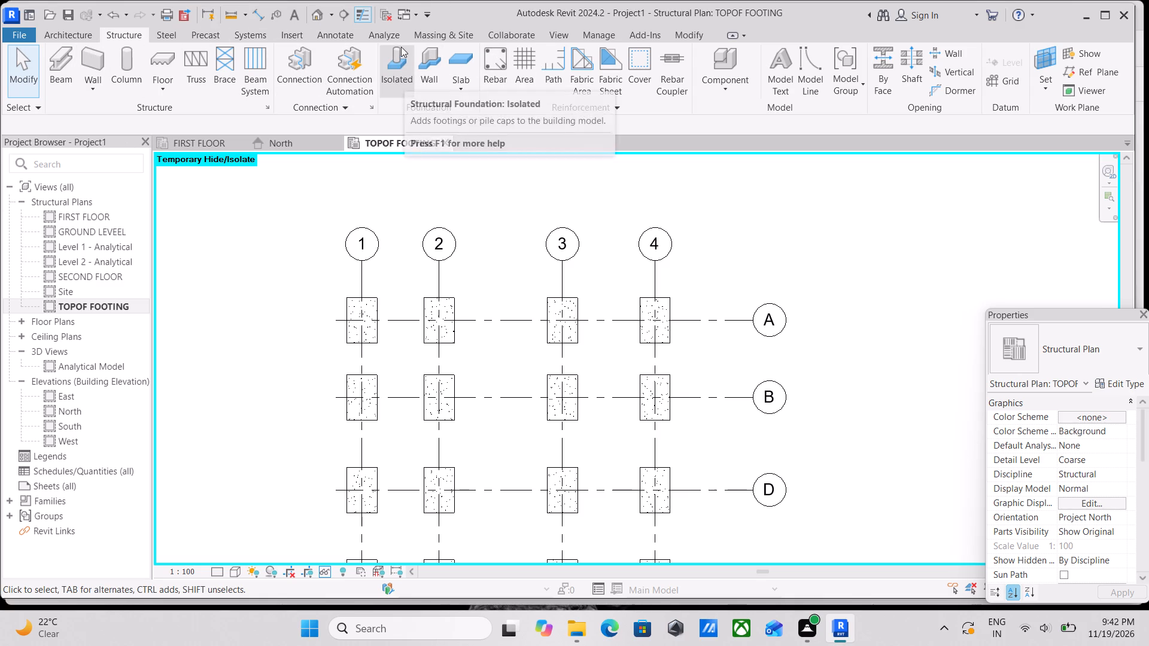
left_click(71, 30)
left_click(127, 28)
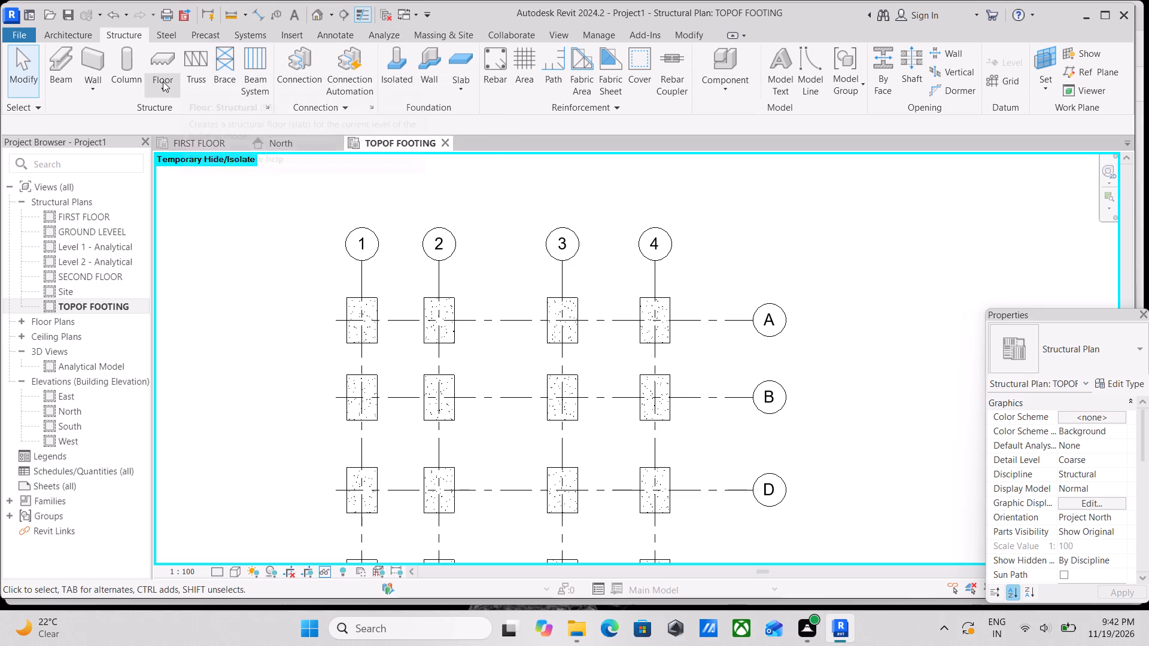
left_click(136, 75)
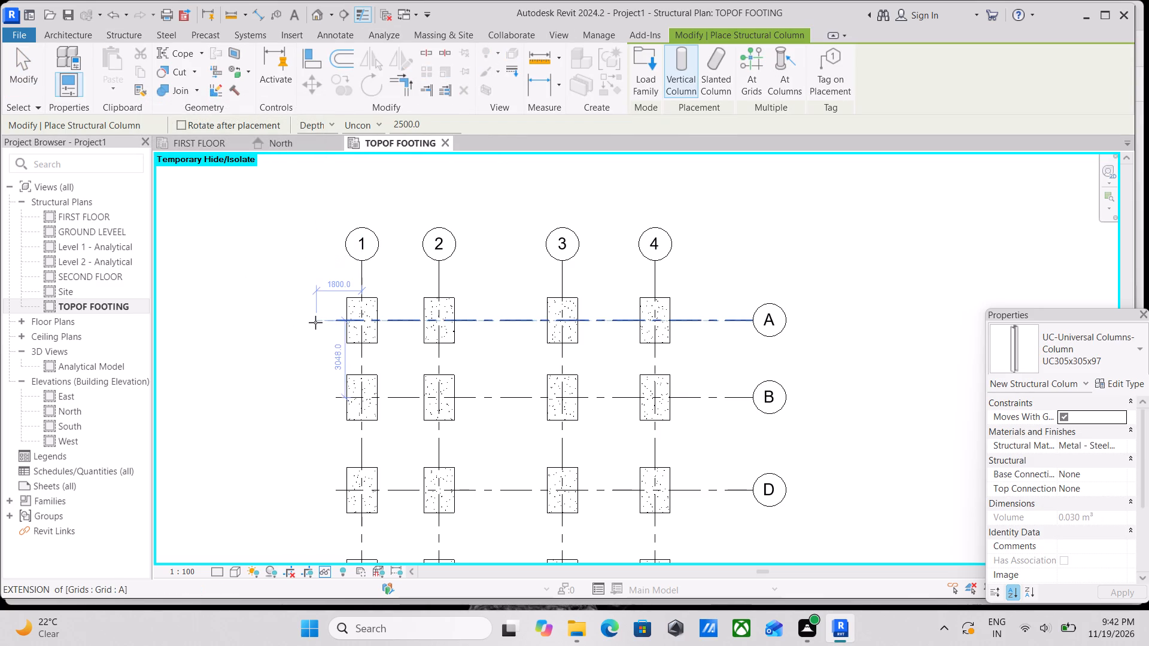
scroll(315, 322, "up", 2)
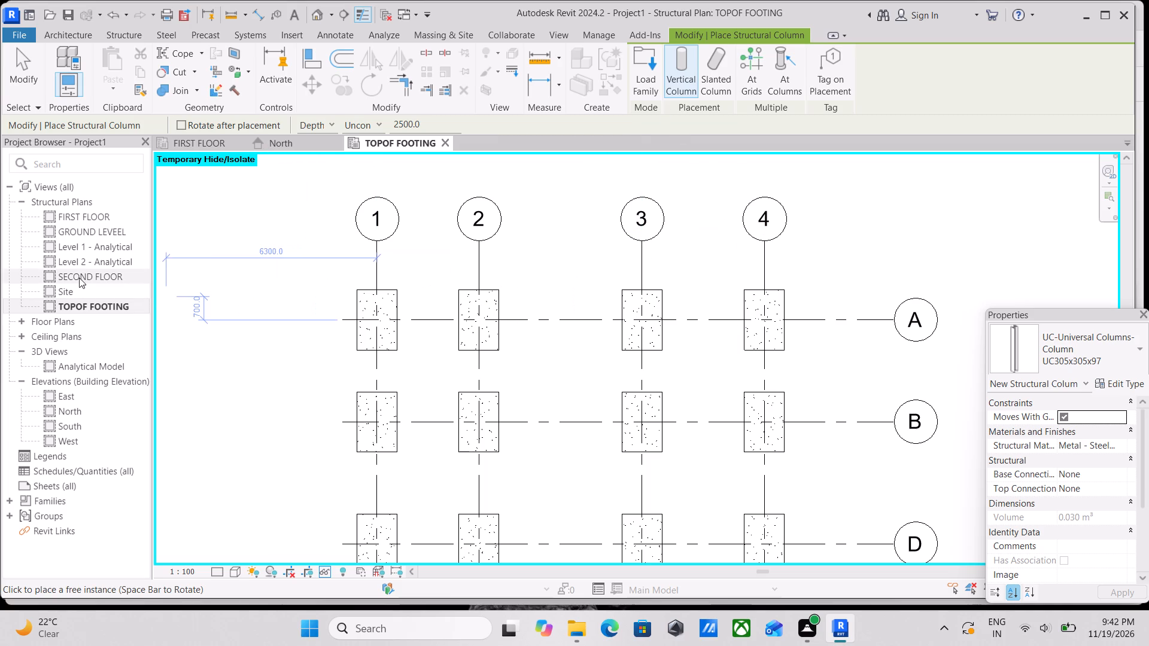
On the GROUND LEVEEL structural plan, set up a 450 x 600mm M_Concrete-Rectangular-Column with its depth down to TOPOF FOOTING.
double_click(91, 231)
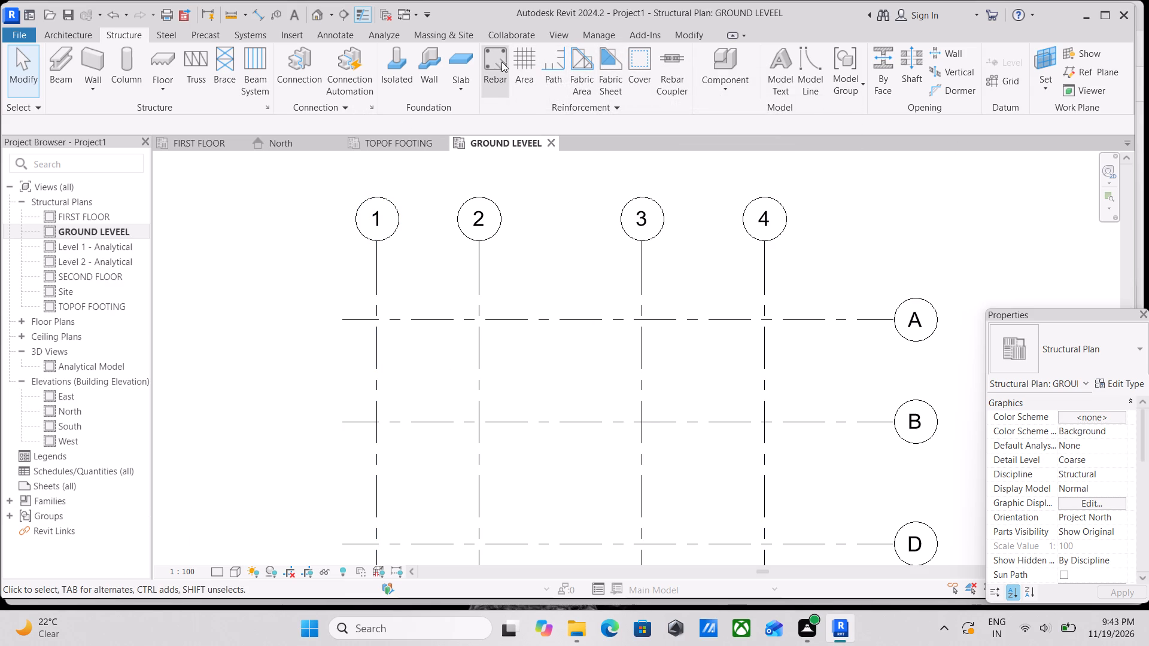
left_click(126, 80)
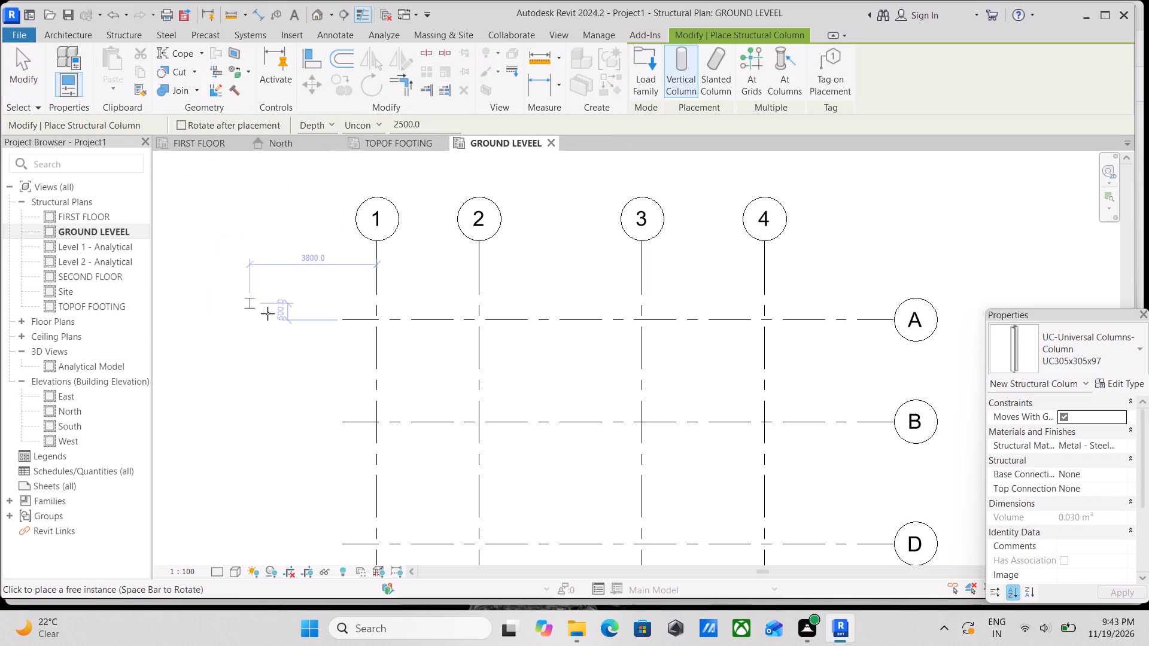
left_click(1142, 339)
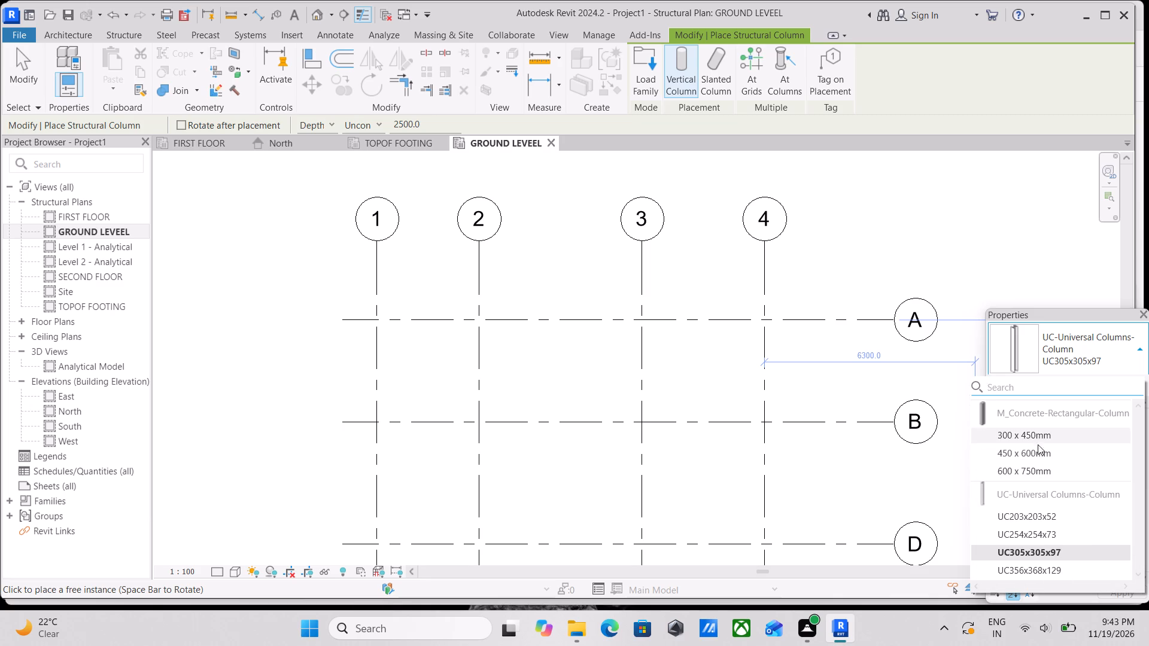
left_click(1038, 447)
scroll(364, 320, "up", 3)
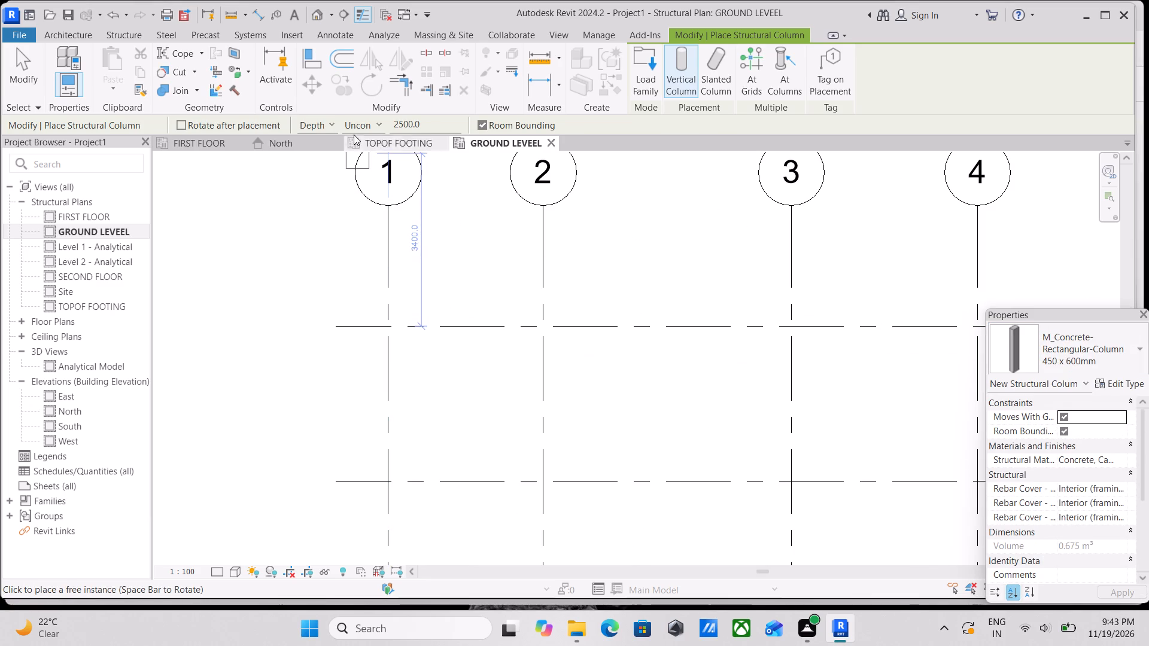
left_click(336, 122)
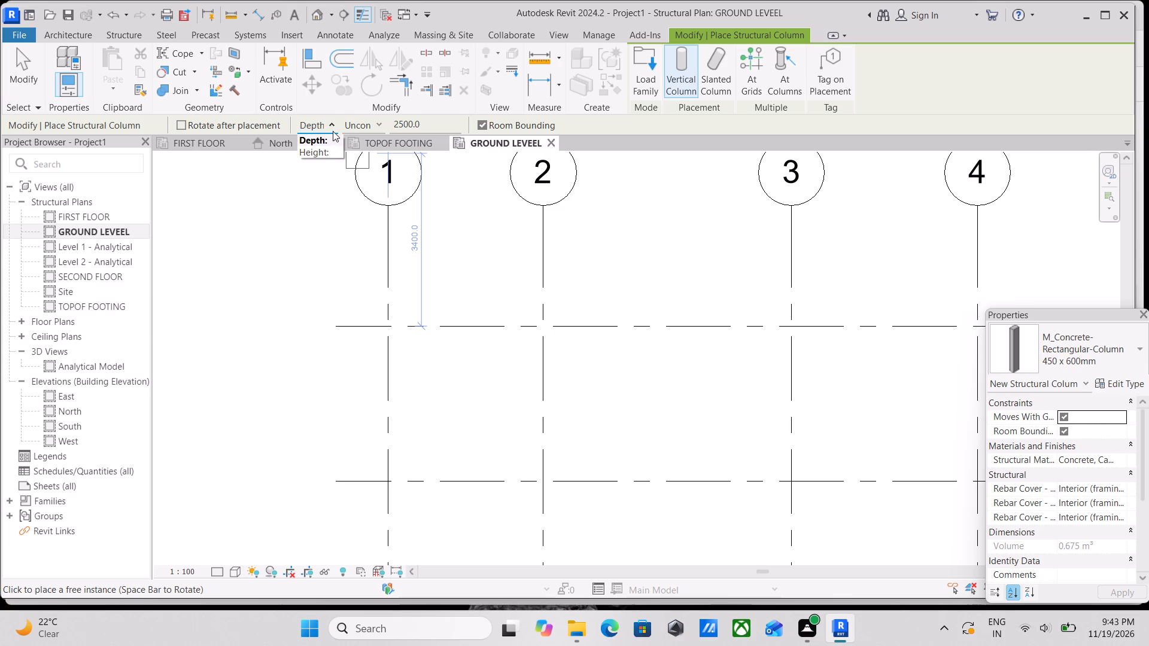
left_click(333, 124)
left_click(377, 123)
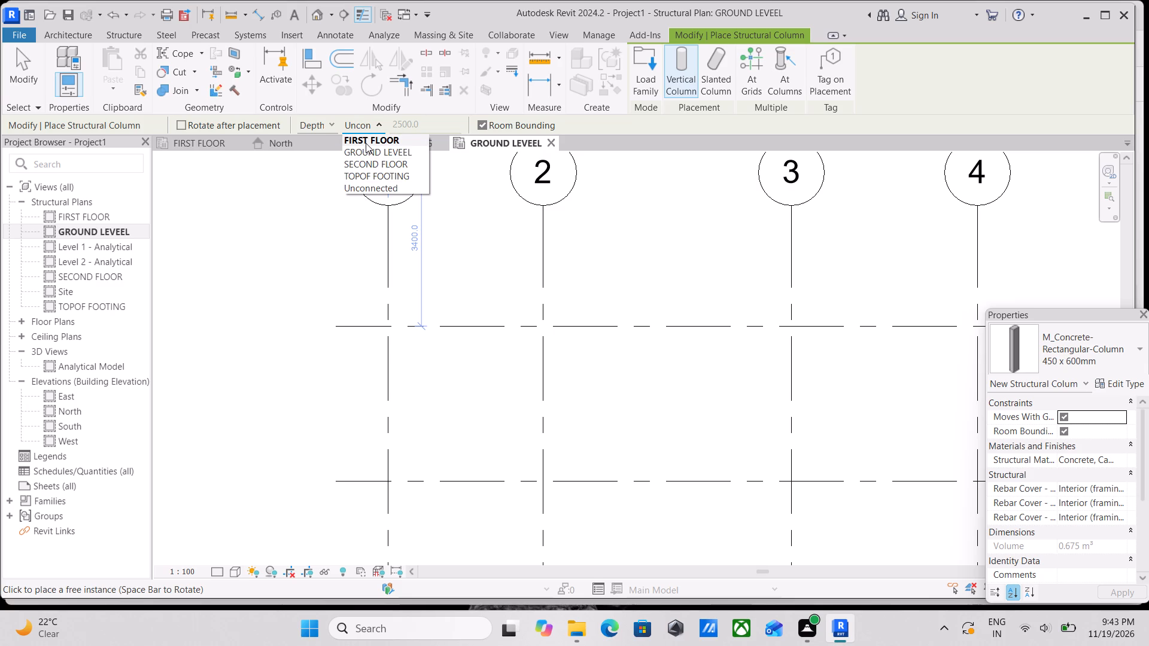
left_click(378, 173)
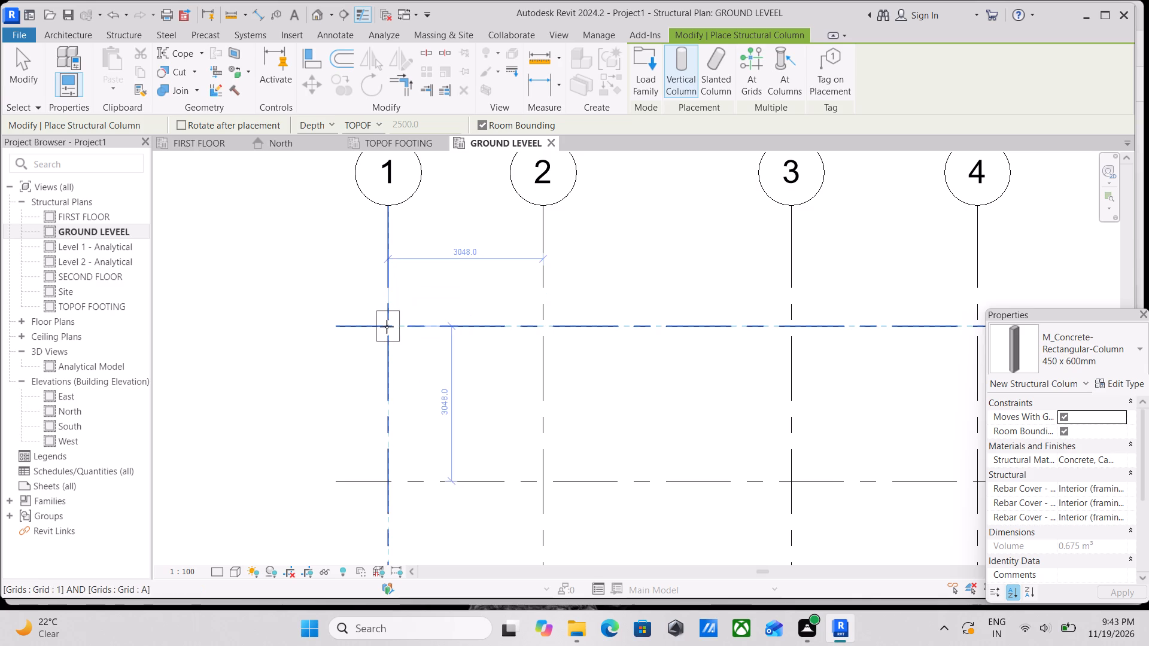
Place the 450 x 600mm concrete columns at the intersections of grid A with grids 1, 2, 3 and 4.
left_click(385, 327)
middle_click_drag(501, 309, 431, 313)
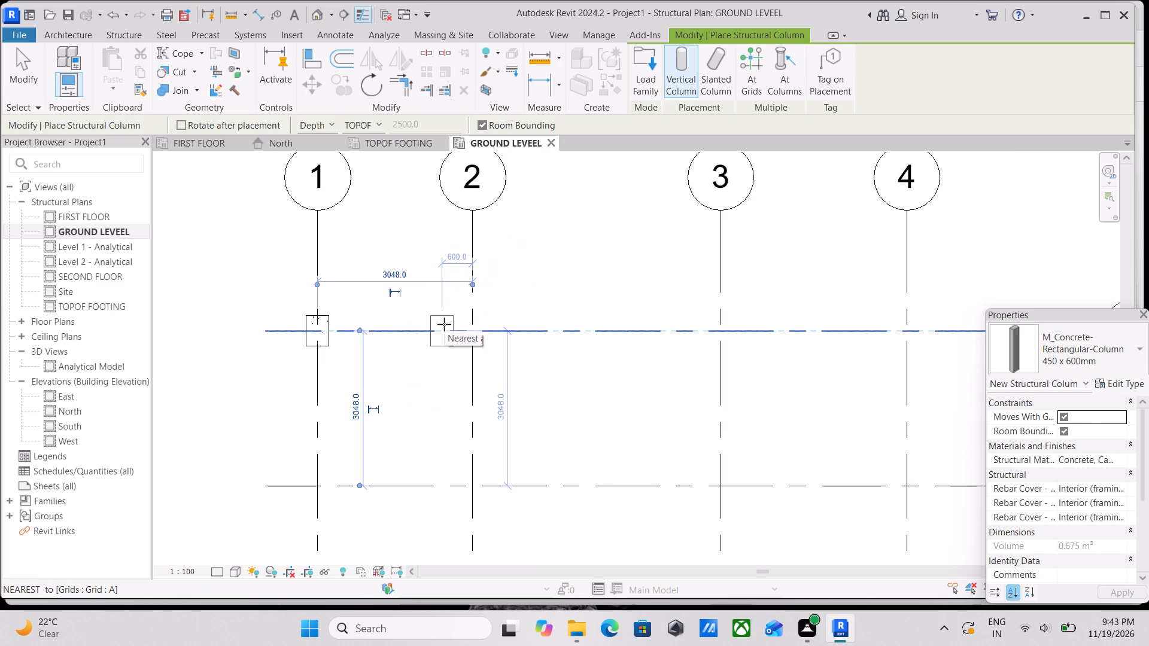
left_click(475, 328)
middle_click_drag(636, 303, 497, 316)
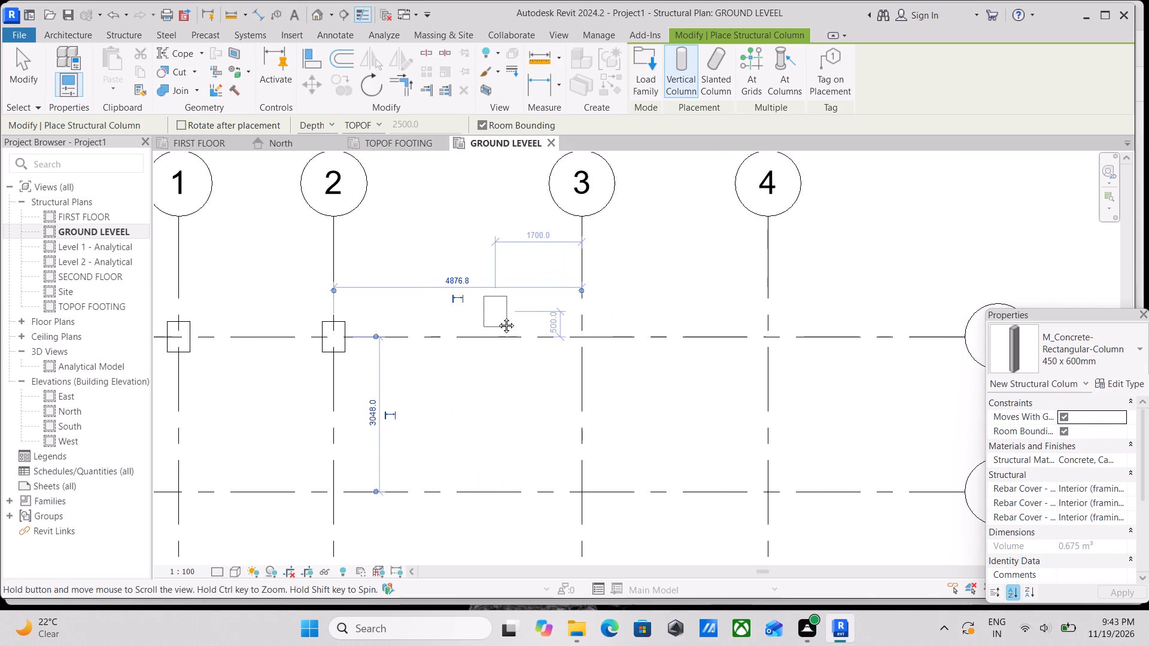
middle_click_drag(497, 316, 495, 315)
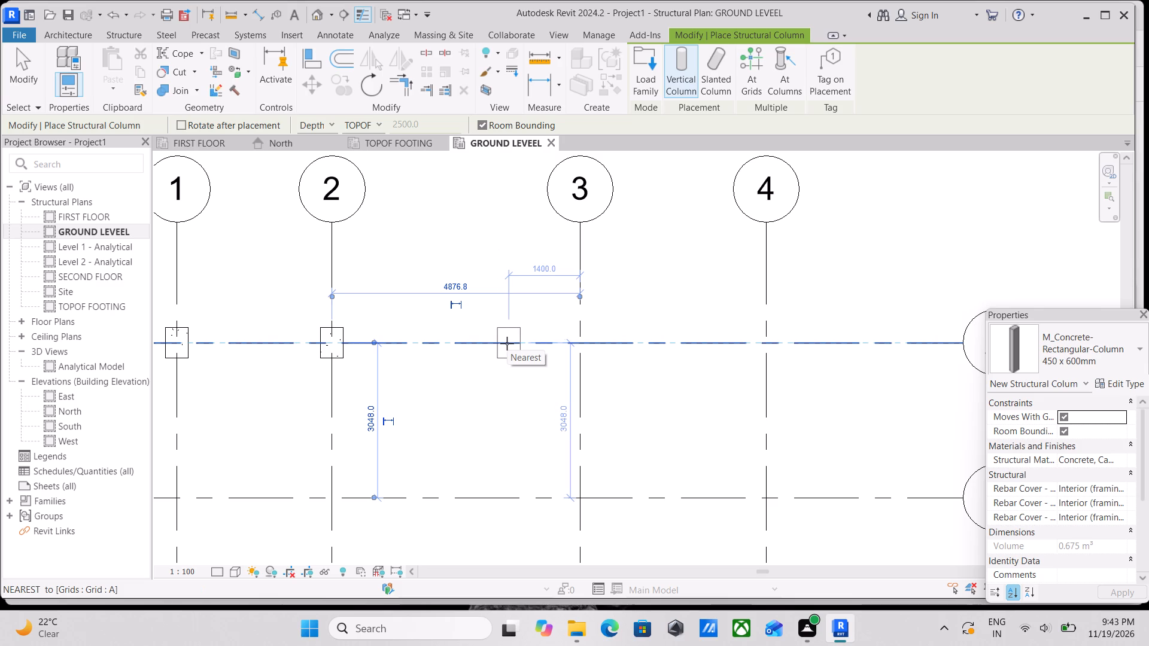
left_click(585, 343)
middle_click_drag(641, 306, 506, 300)
left_click(630, 334)
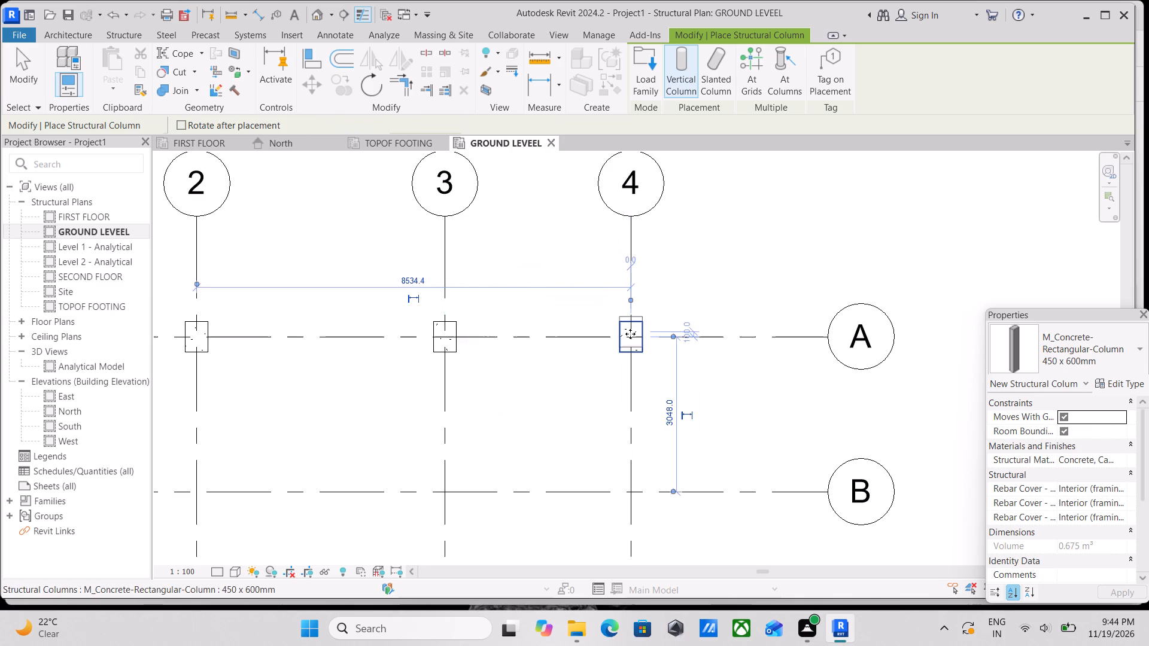
Place the same 450 x 600mm columns along grid B at its intersections with grids 1, 2, 3 and 4.
scroll(630, 334, "down", 3)
middle_click_drag(540, 360, 719, 264)
scroll(716, 267, "down", 1)
scroll(439, 338, "up", 3)
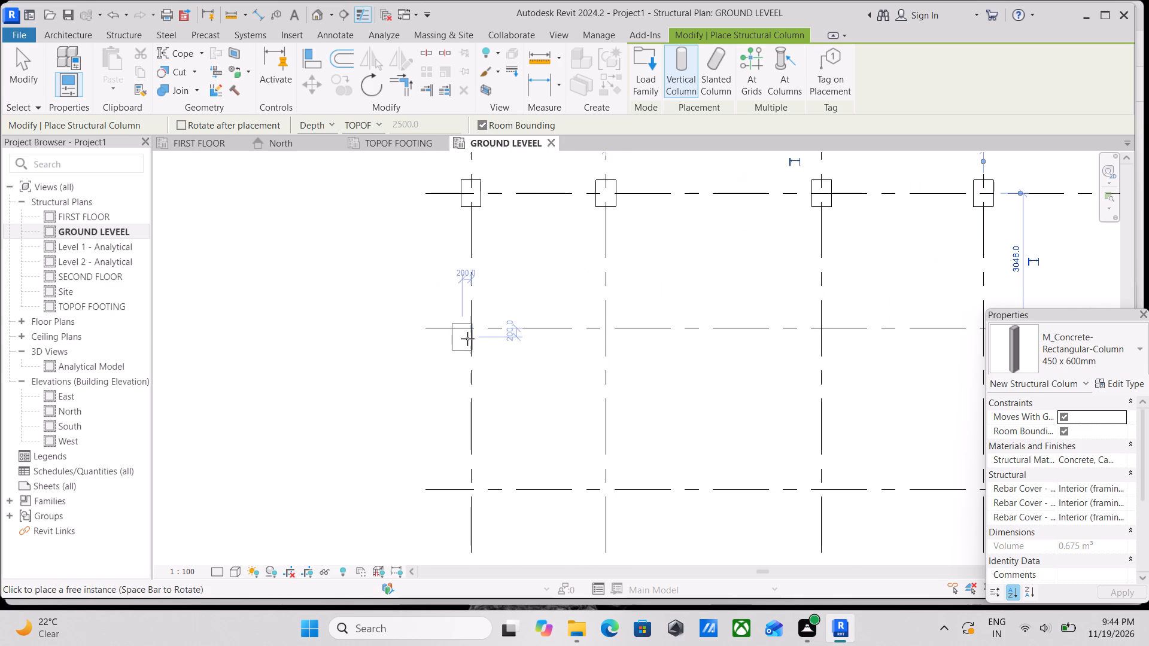
left_click(472, 328)
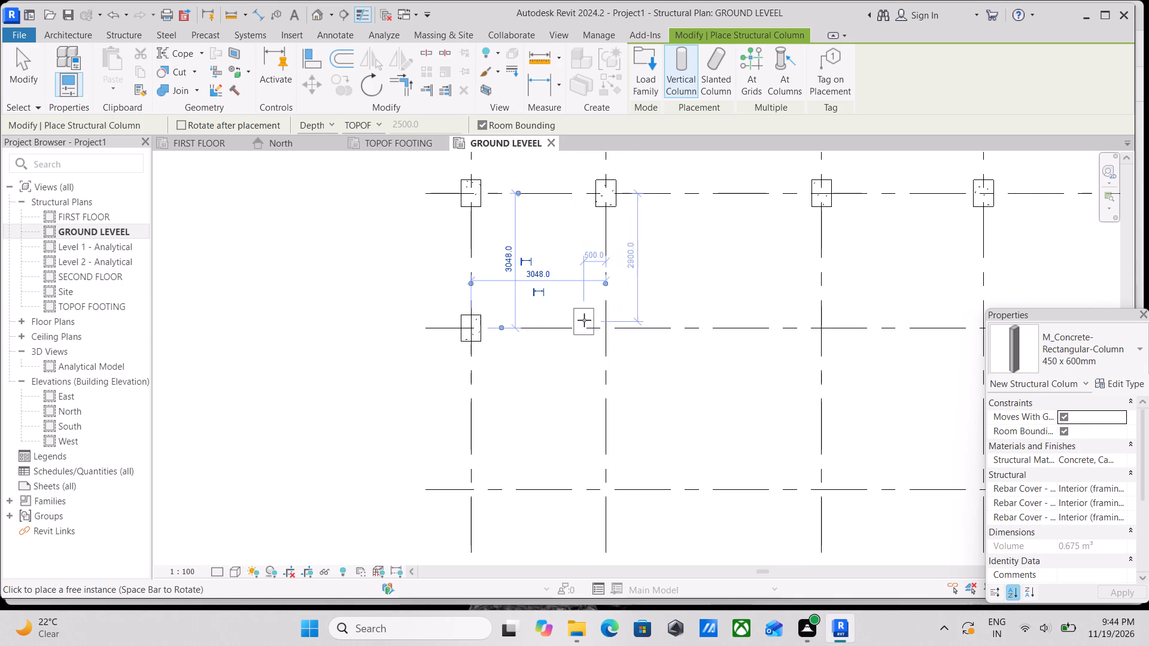
left_click(606, 327)
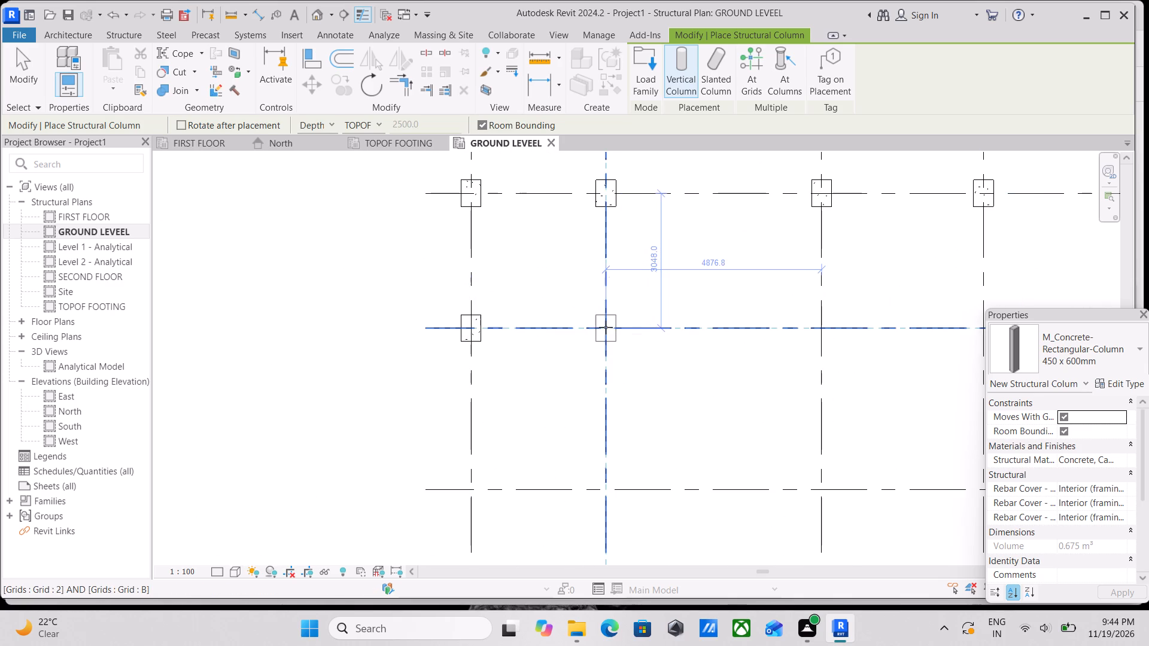
middle_click_drag(606, 327, 502, 336)
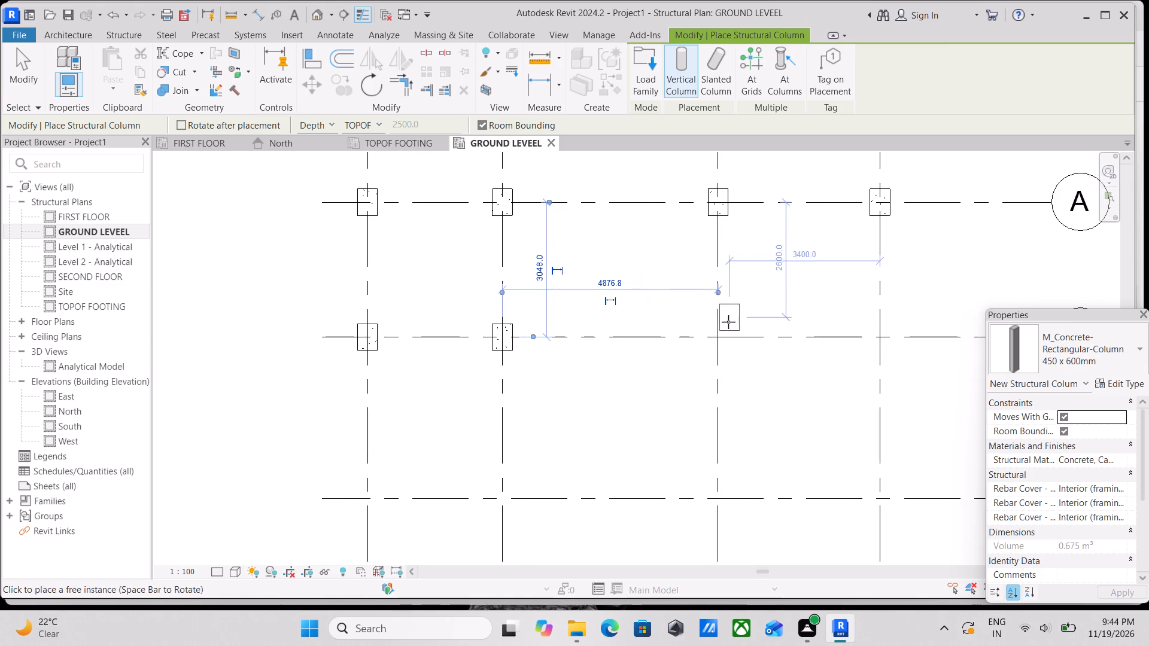
left_click(719, 334)
middle_click(719, 334)
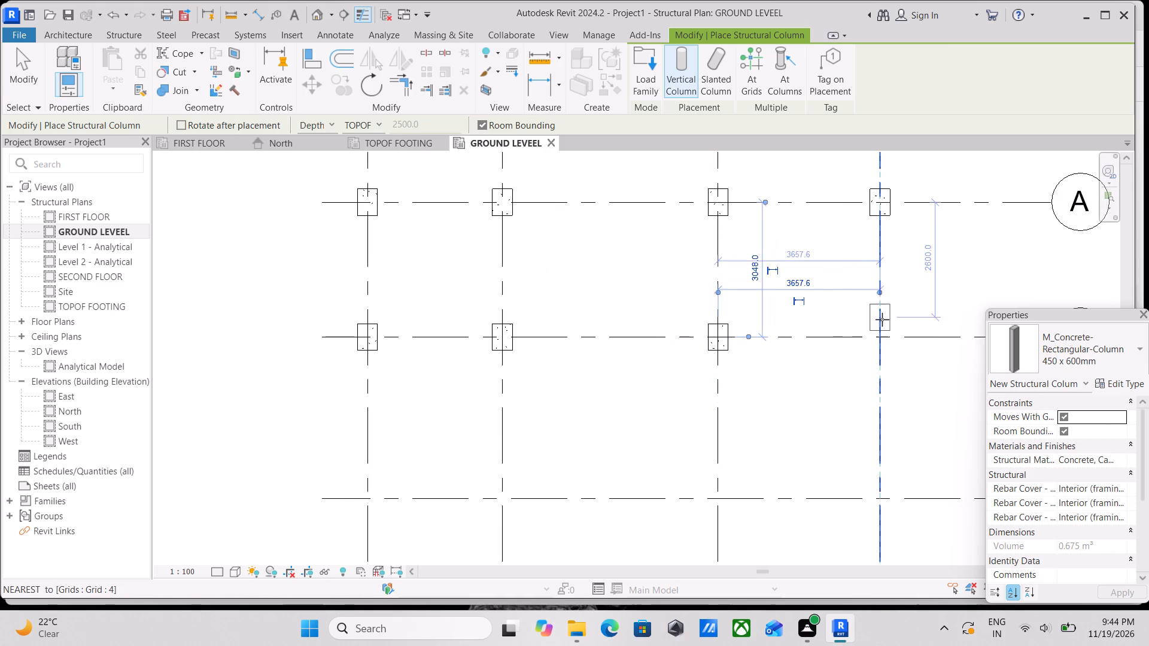
left_click(883, 335)
Place 450 x 600mm concrete columns along grid D at its intersections with grids 1, 2, 3 and 4.
middle_click_drag(877, 333, 715, 304)
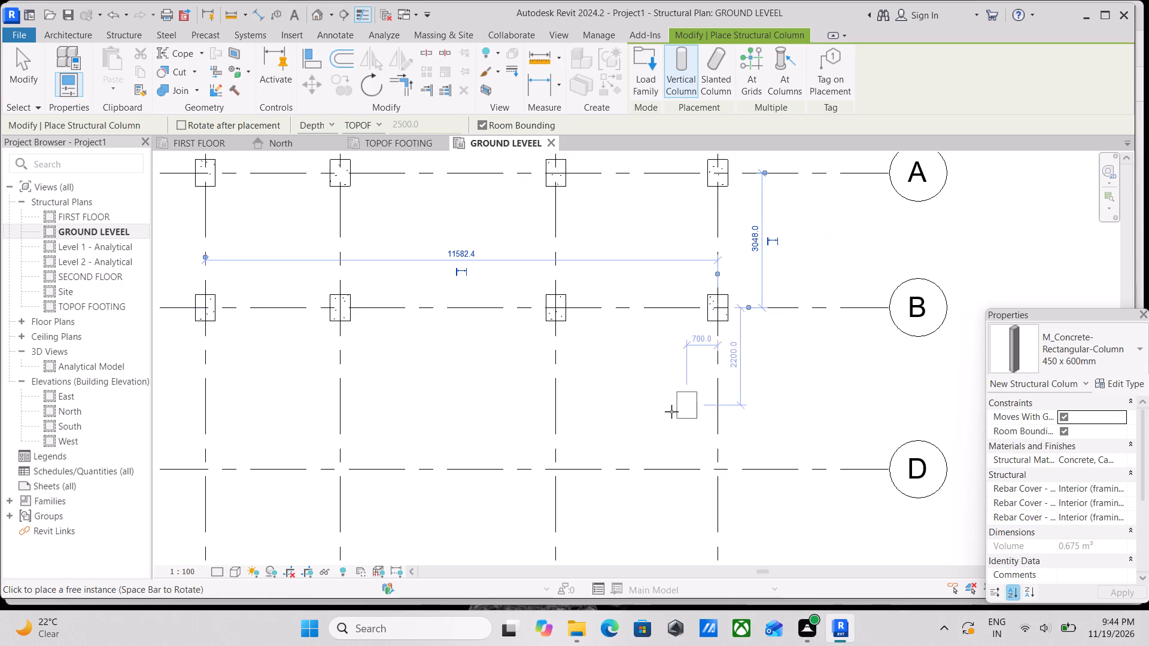
middle_click_drag(658, 422, 856, 318)
scroll(421, 359, "up", 2)
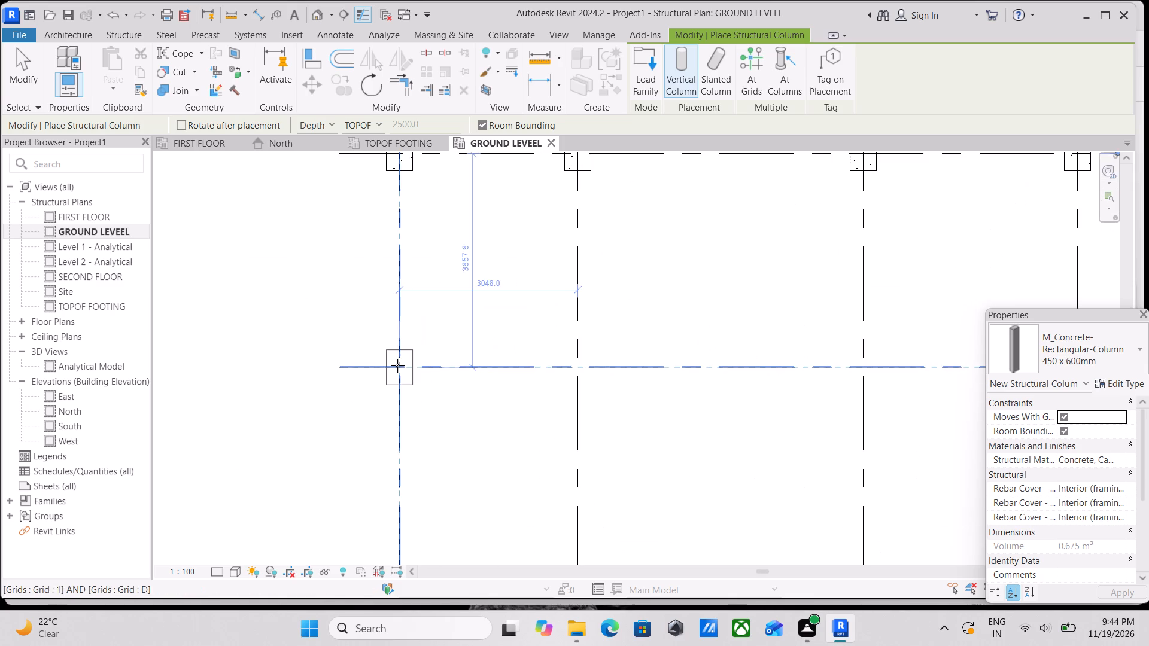
left_click(397, 365)
middle_click_drag(504, 310, 394, 360)
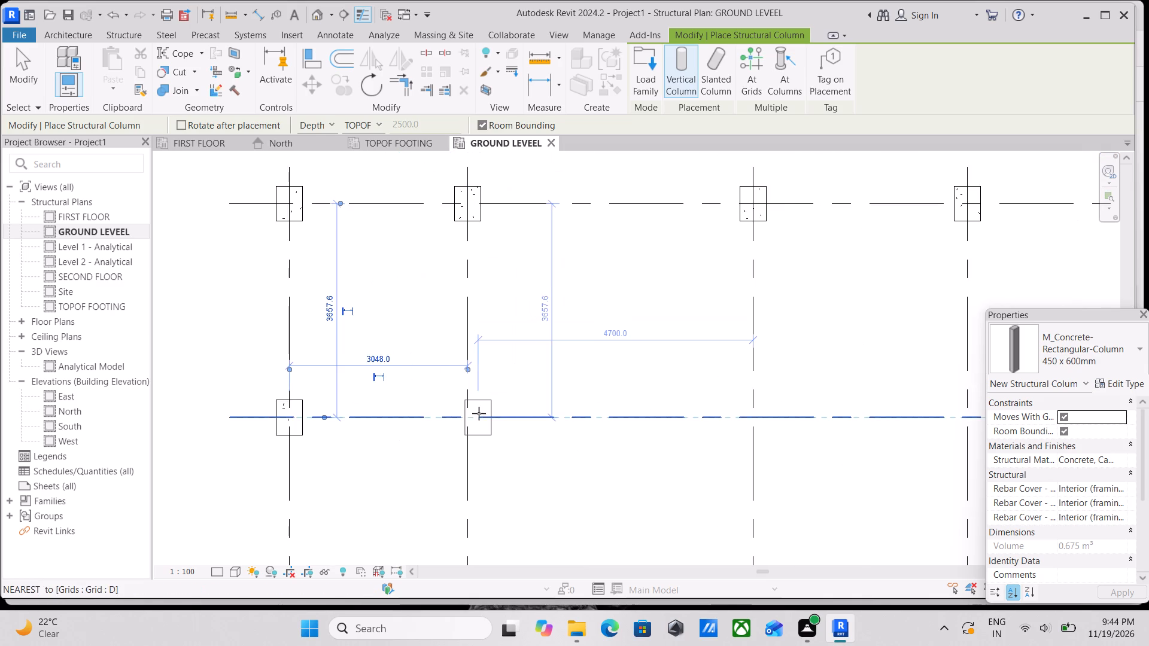
left_click(472, 417)
scroll(546, 371, "down", 2)
middle_click_drag(546, 371, 423, 383)
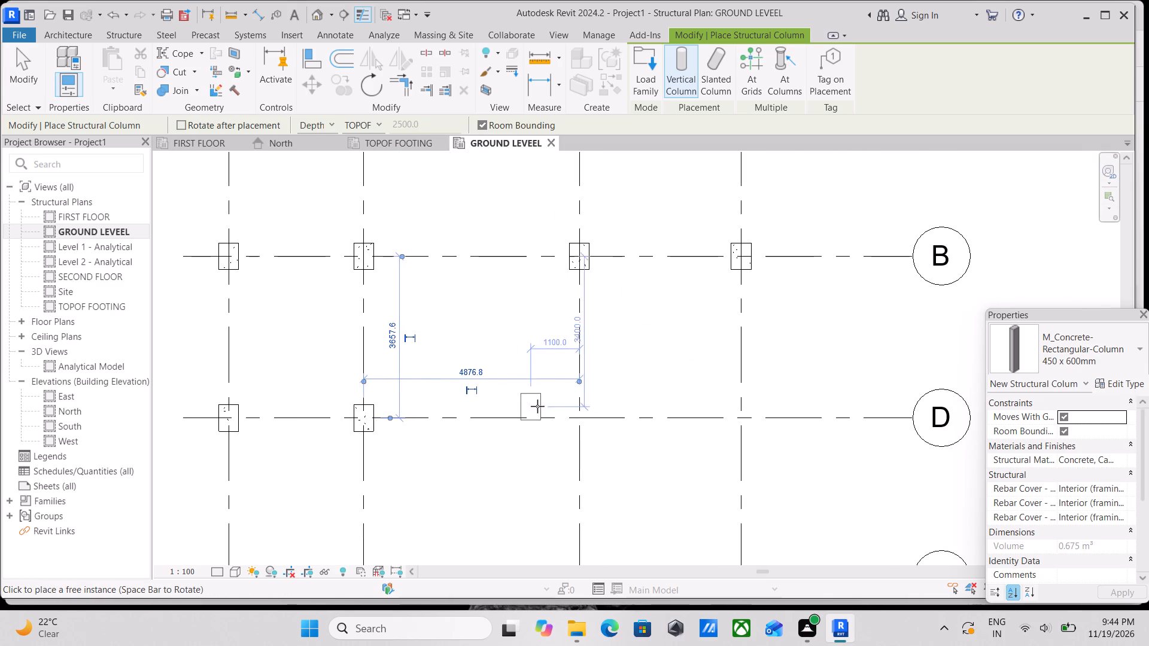
left_click(583, 419)
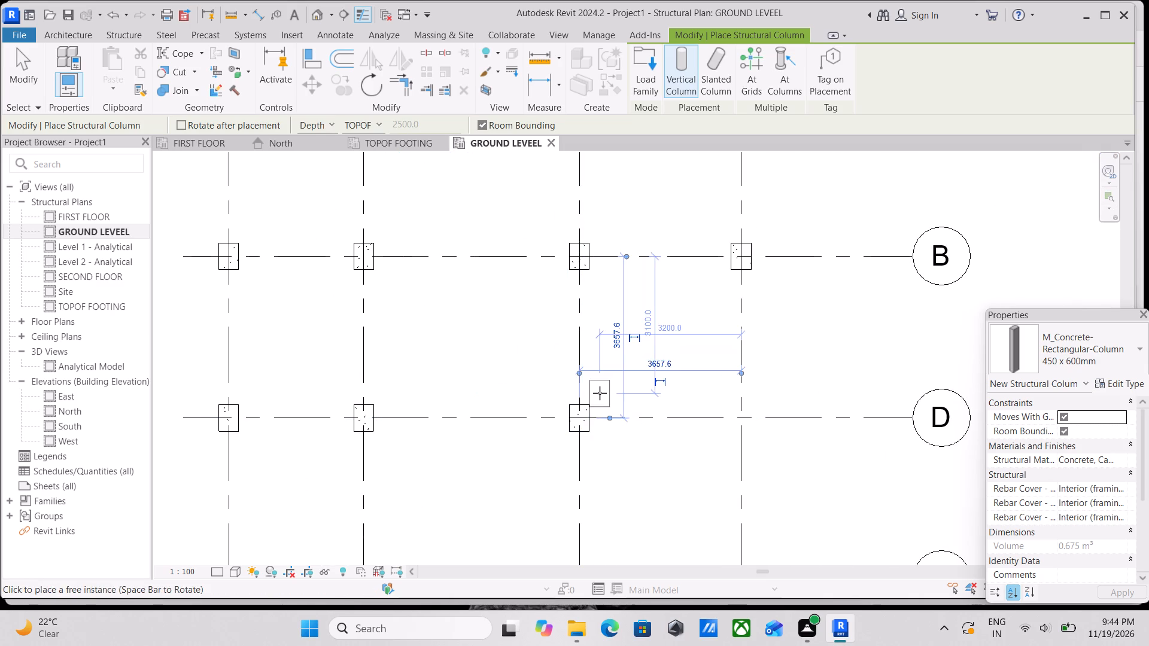
middle_click_drag(600, 393, 455, 397)
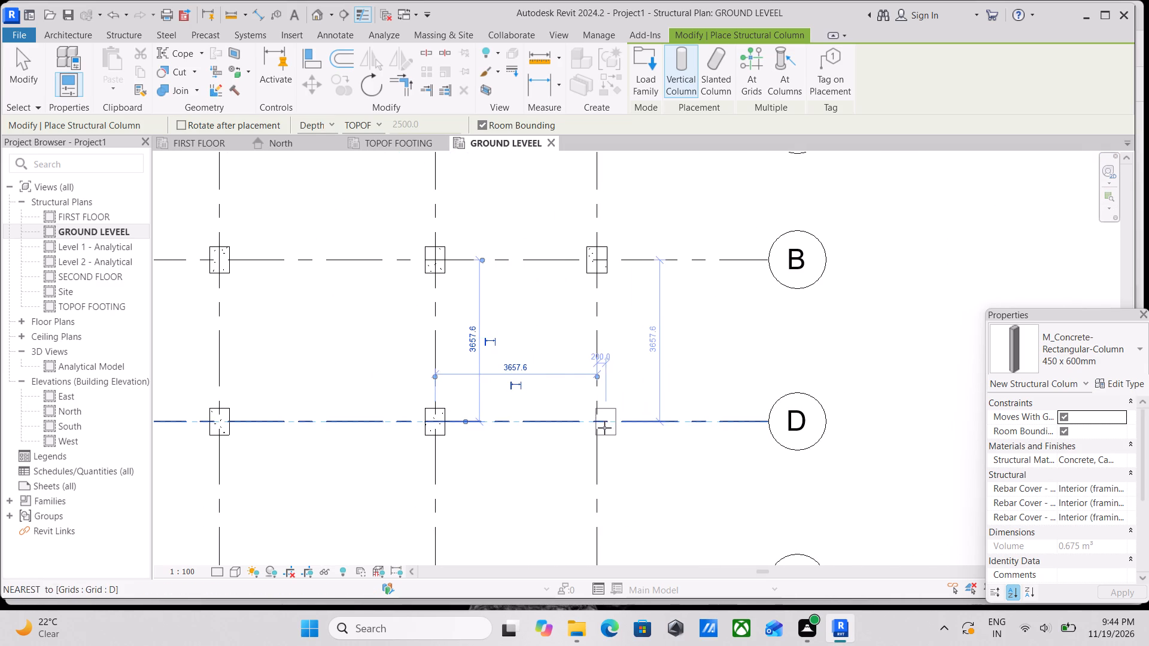
left_click(595, 427)
Place the same 450 x 600mm columns along grid E at its intersections with grids 4, 3, 2 and 1.
scroll(595, 427, "down", 3)
middle_click_drag(595, 427, 706, 315)
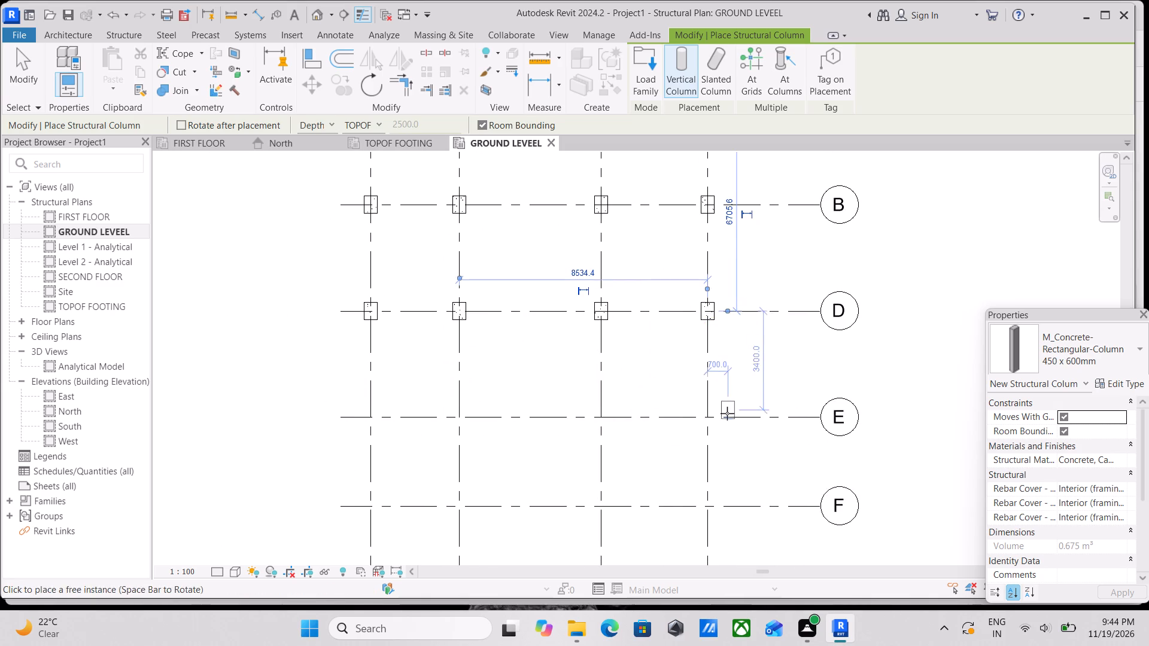
scroll(727, 415, "up", 3)
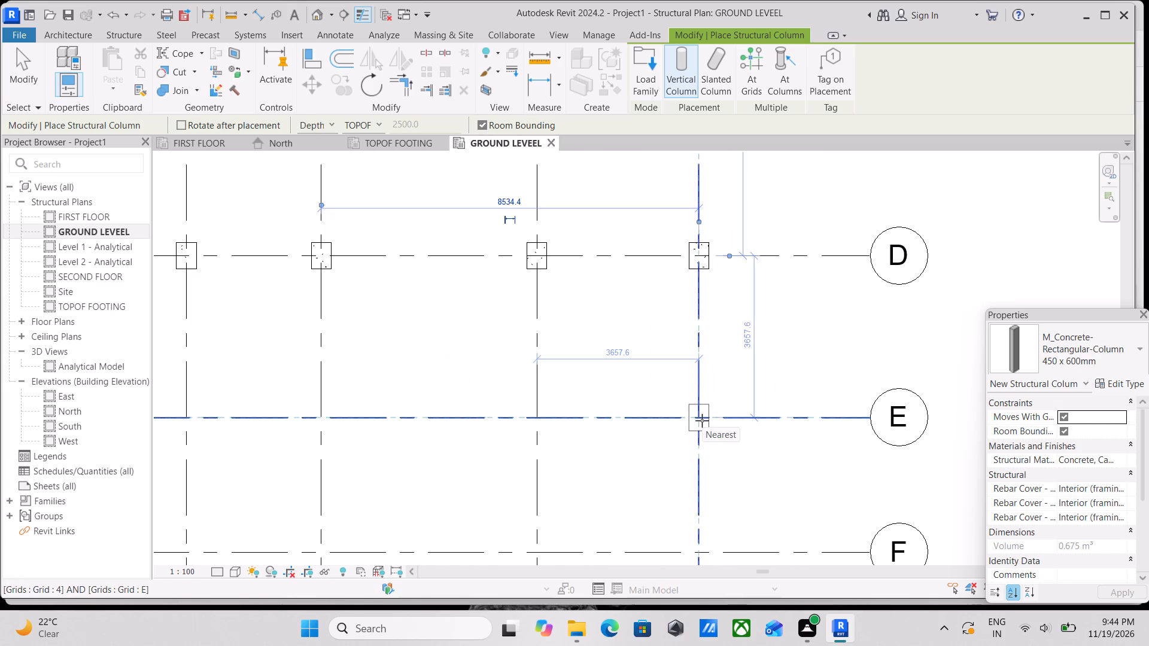
scroll(685, 433, "up", 1)
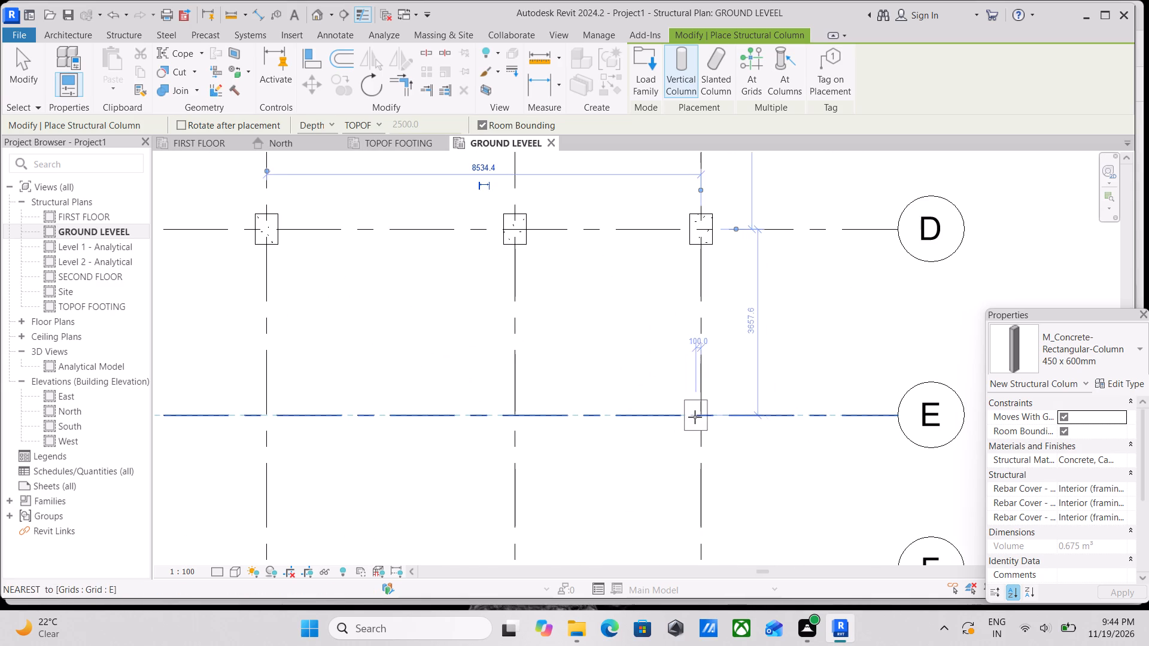
left_click(700, 417)
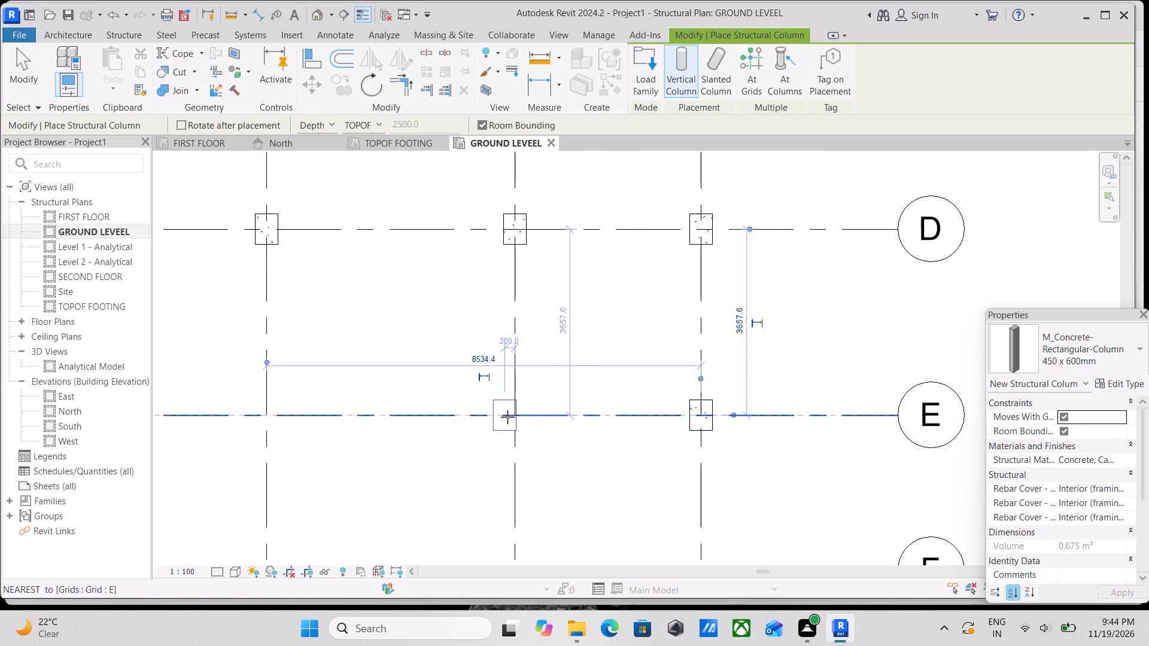
left_click(515, 418)
scroll(409, 418, "down", 1)
middle_click_drag(409, 418, 557, 403)
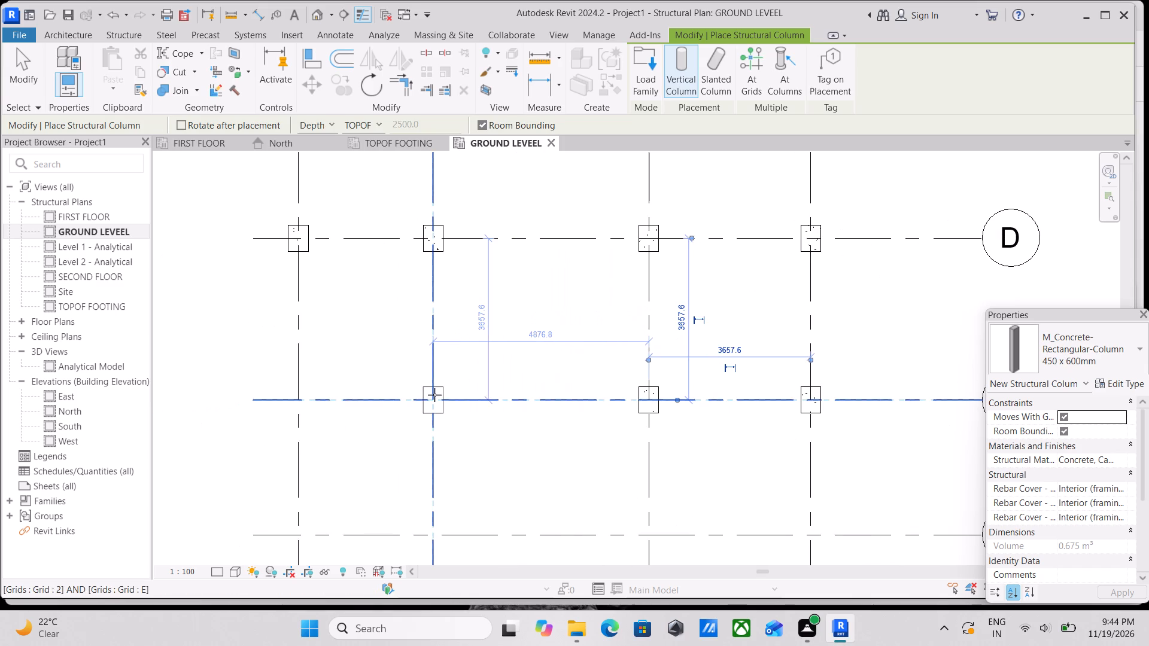
left_click(434, 396)
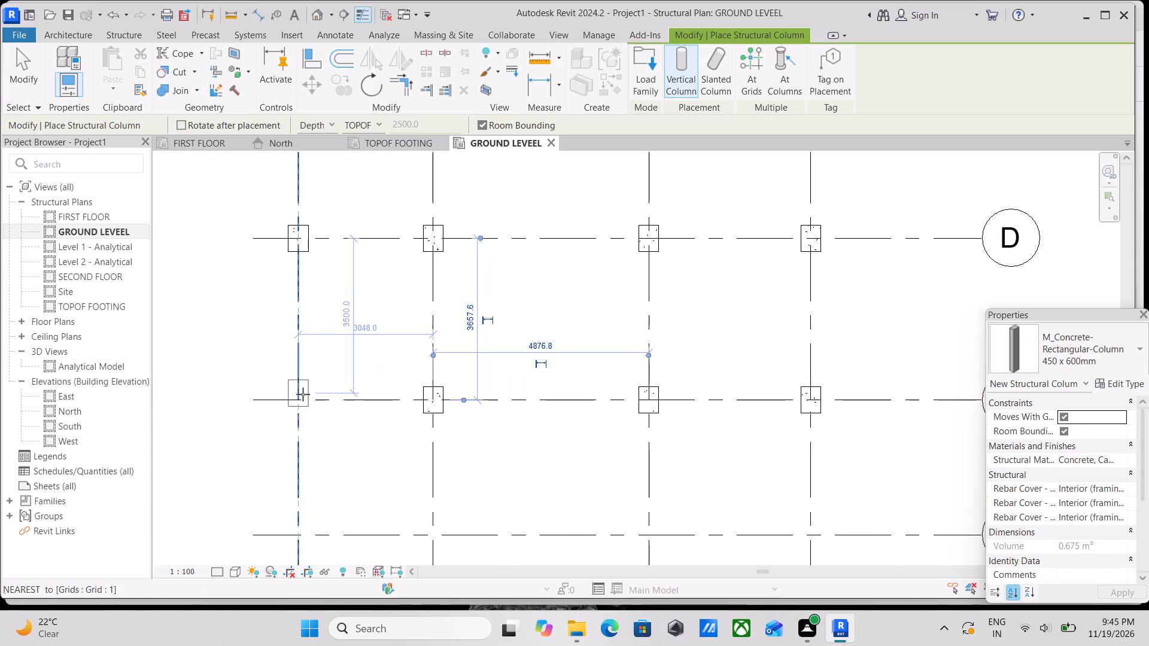
left_click(300, 396)
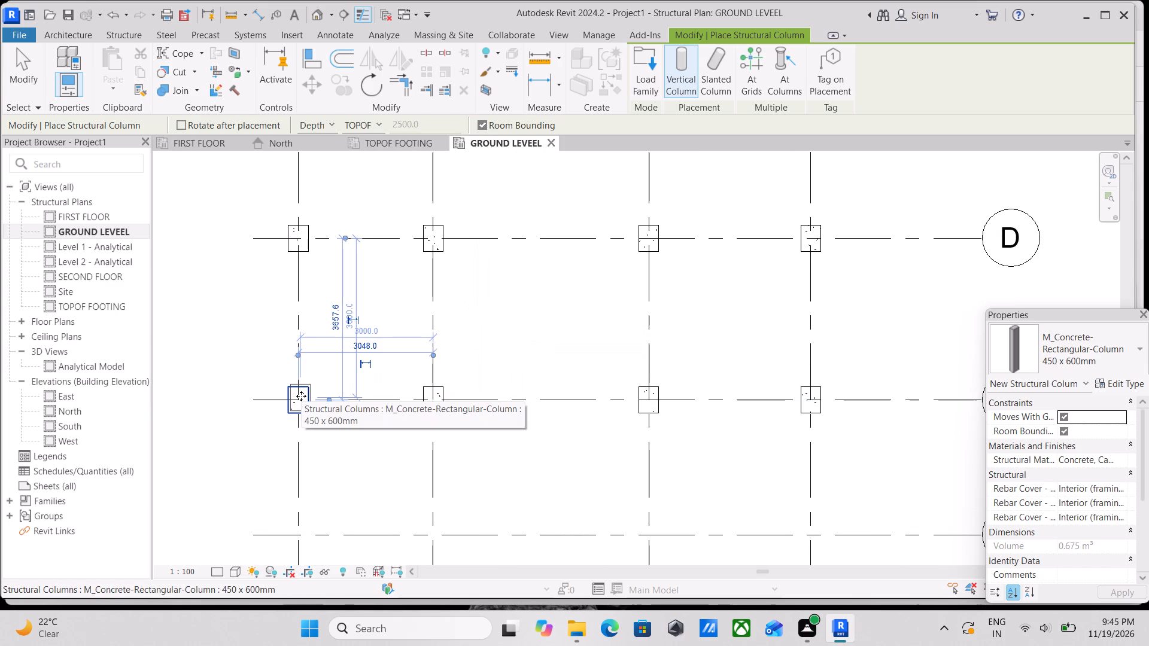
Place the same 450 x 600mm columns along grid F at grids 1, 2, 3 and 4, and end column placement.
scroll(313, 432, "down", 1)
middle_click_drag(311, 430, 375, 306)
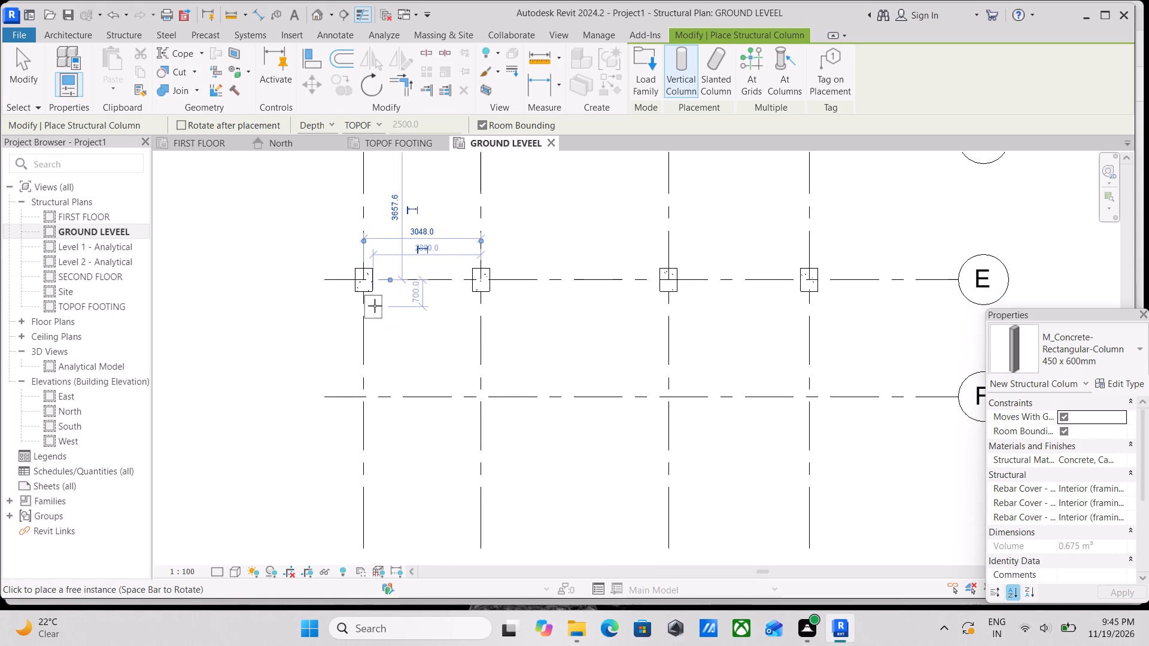
scroll(369, 417, "up", 2)
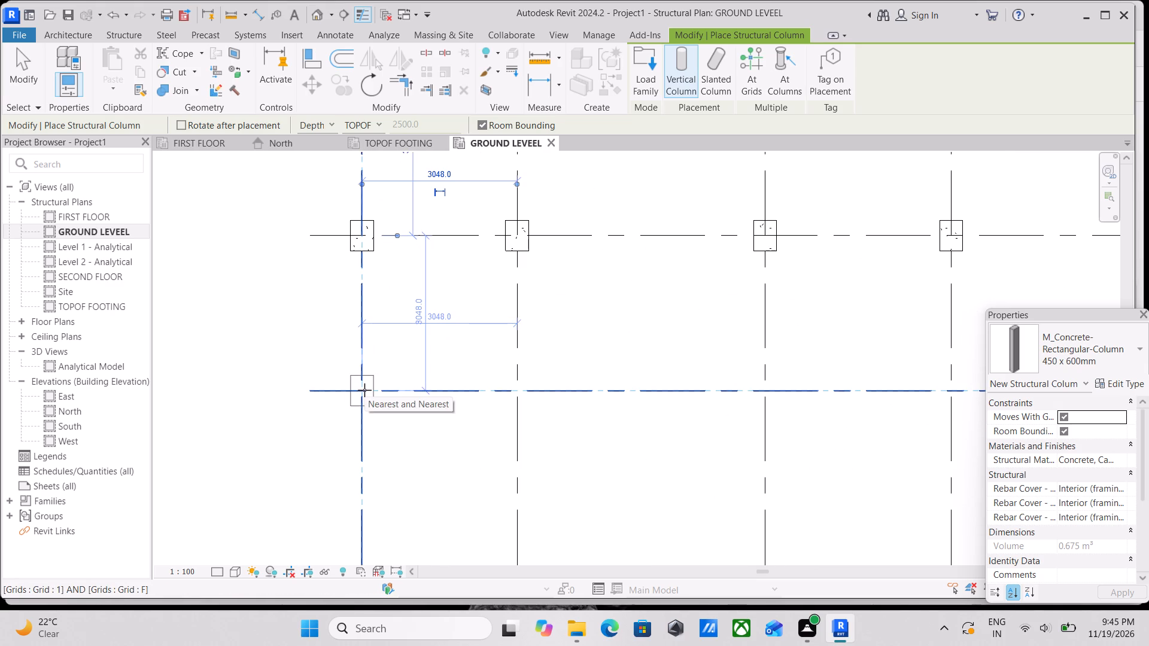
left_click(364, 390)
middle_click_drag(591, 389, 501, 398)
scroll(501, 398, "up", 1)
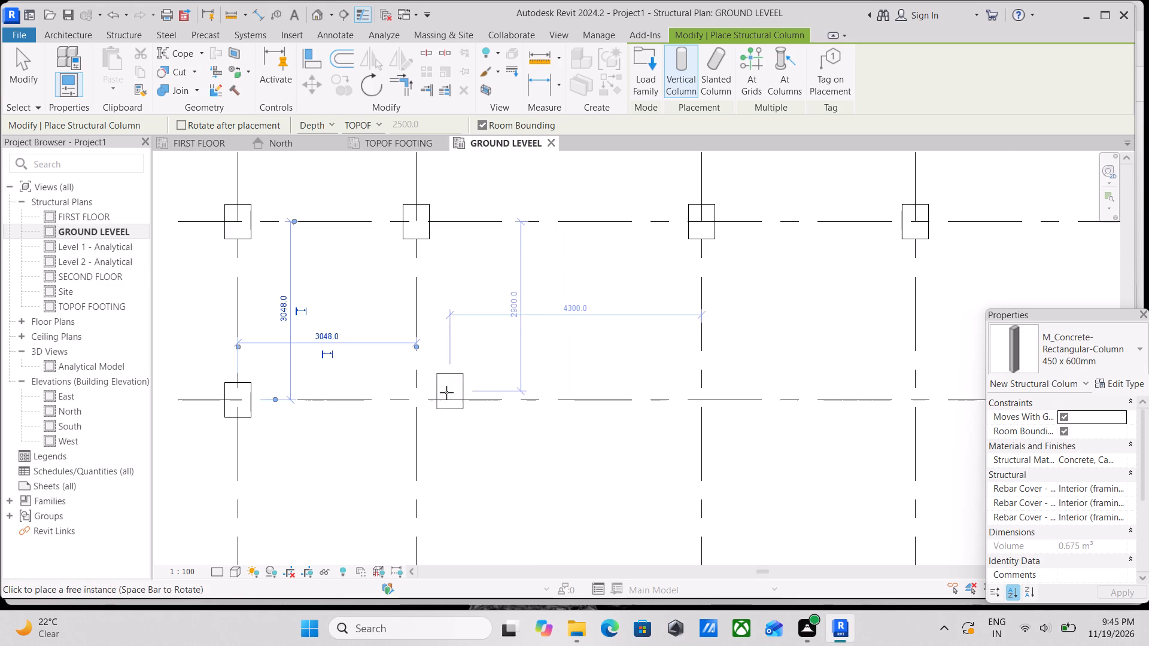
left_click(415, 398)
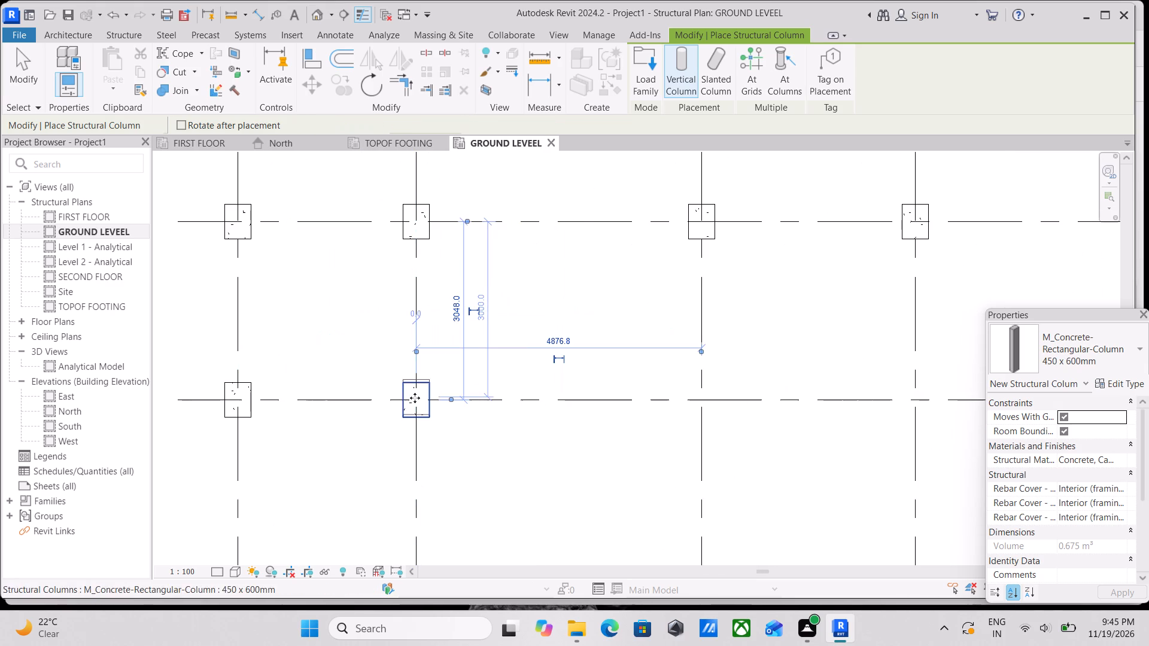
middle_click_drag(525, 391, 455, 403)
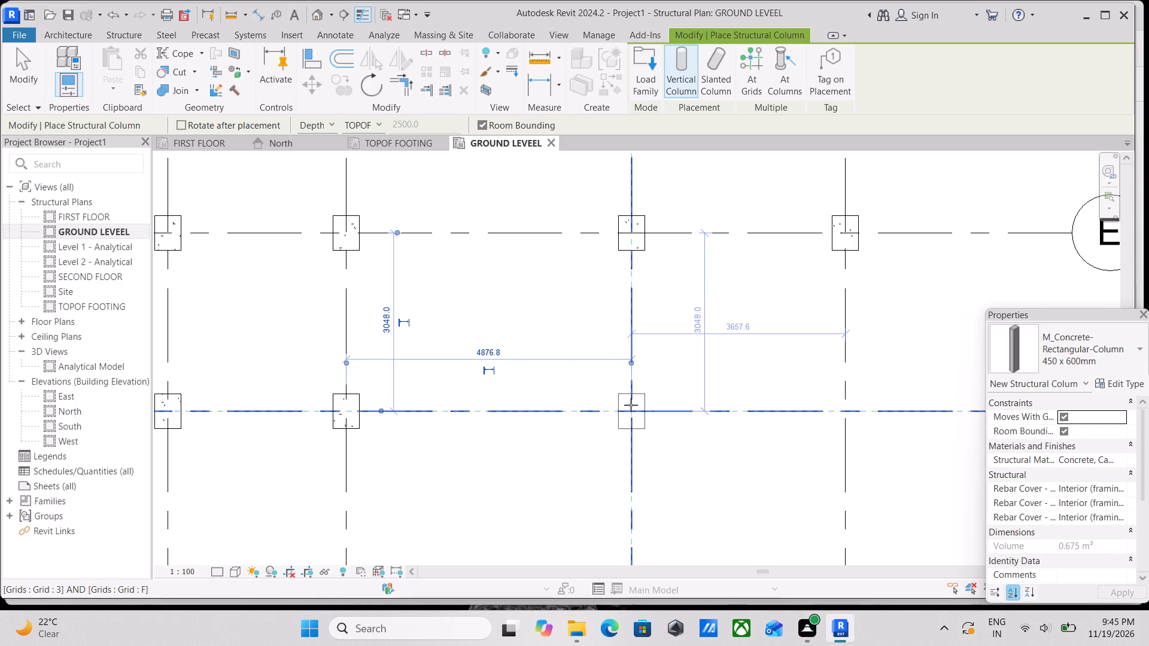
left_click(631, 404)
scroll(702, 371, "down", 1)
middle_click_drag(702, 371, 482, 396)
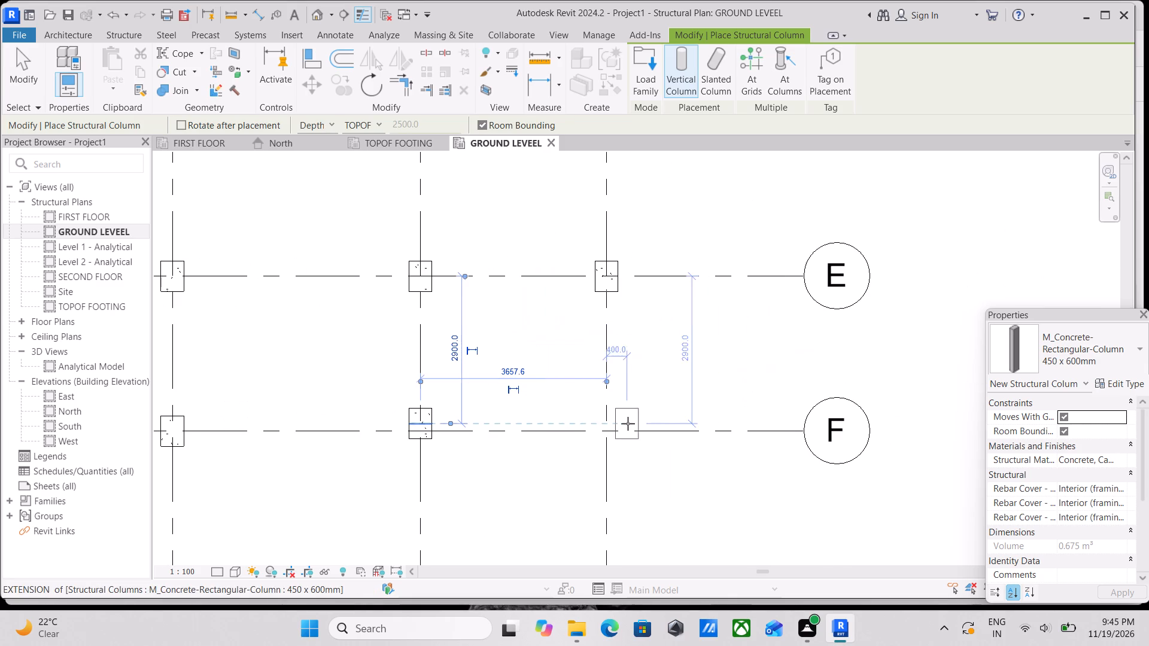
left_click(607, 432)
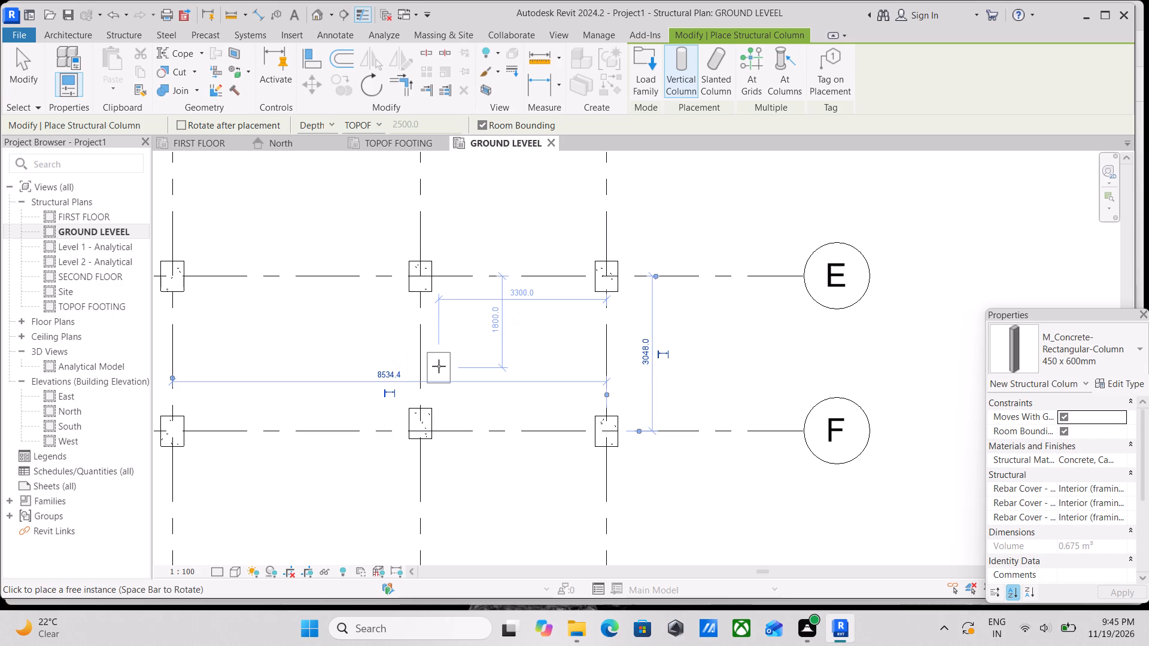
key("Escape")
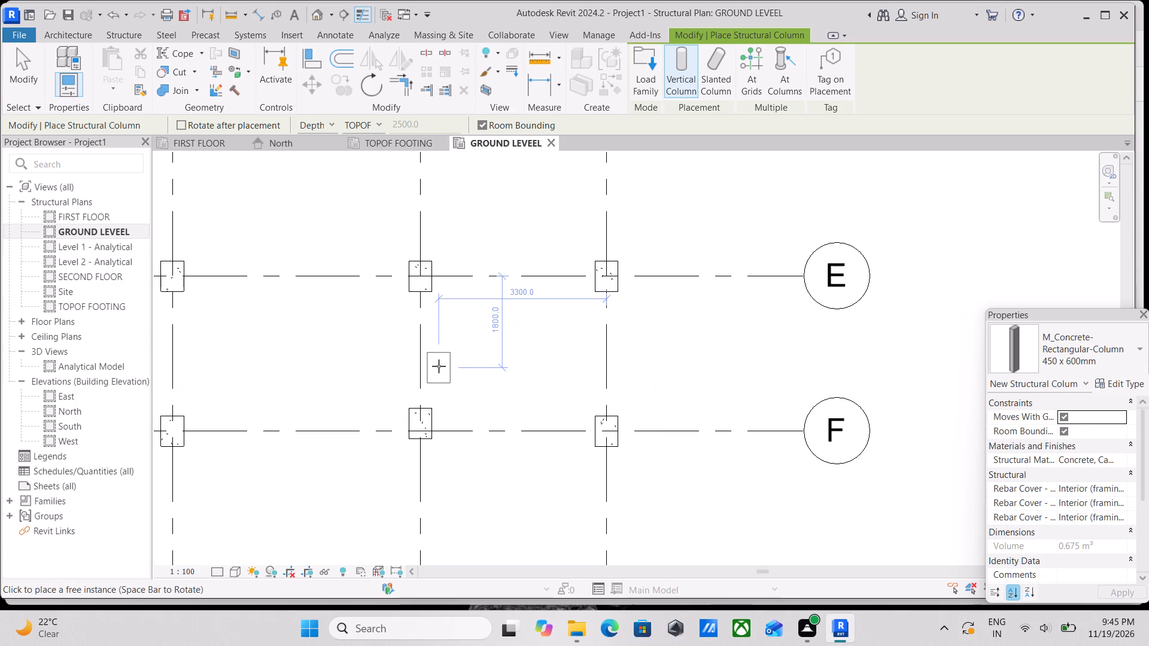
key("Escape")
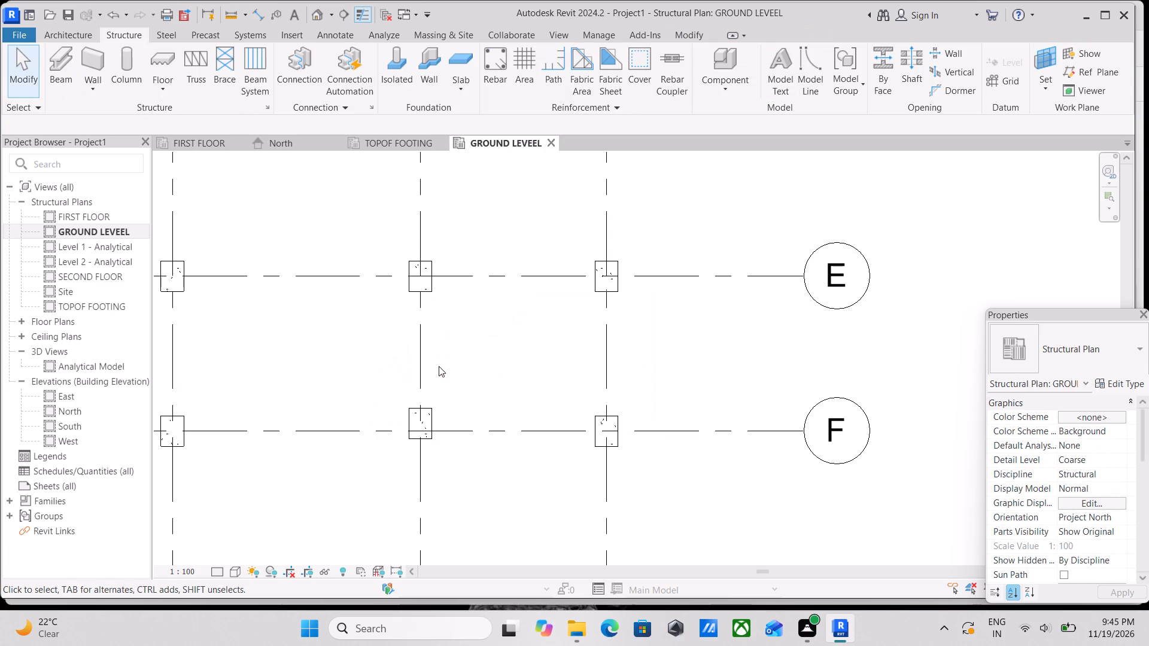
Nudge the off-grid column at F-3 away from grid E onto grid F, to about 3060 mm from grid E.
scroll(439, 366, "down", 4)
scroll(441, 409, "up", 3)
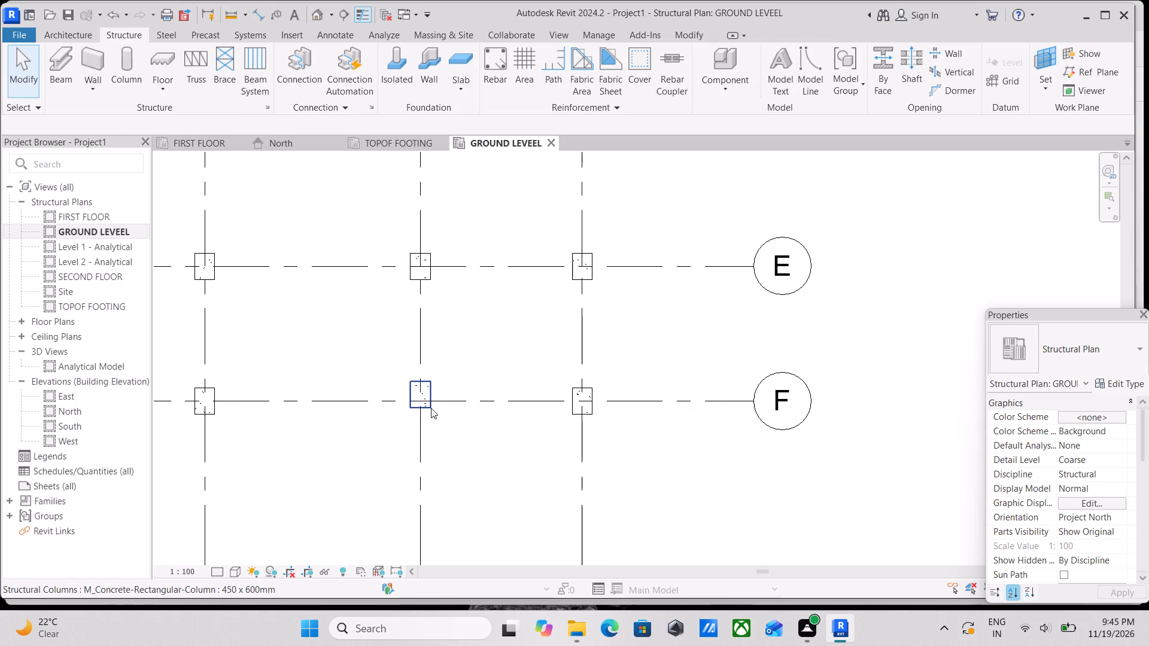
left_click(431, 408)
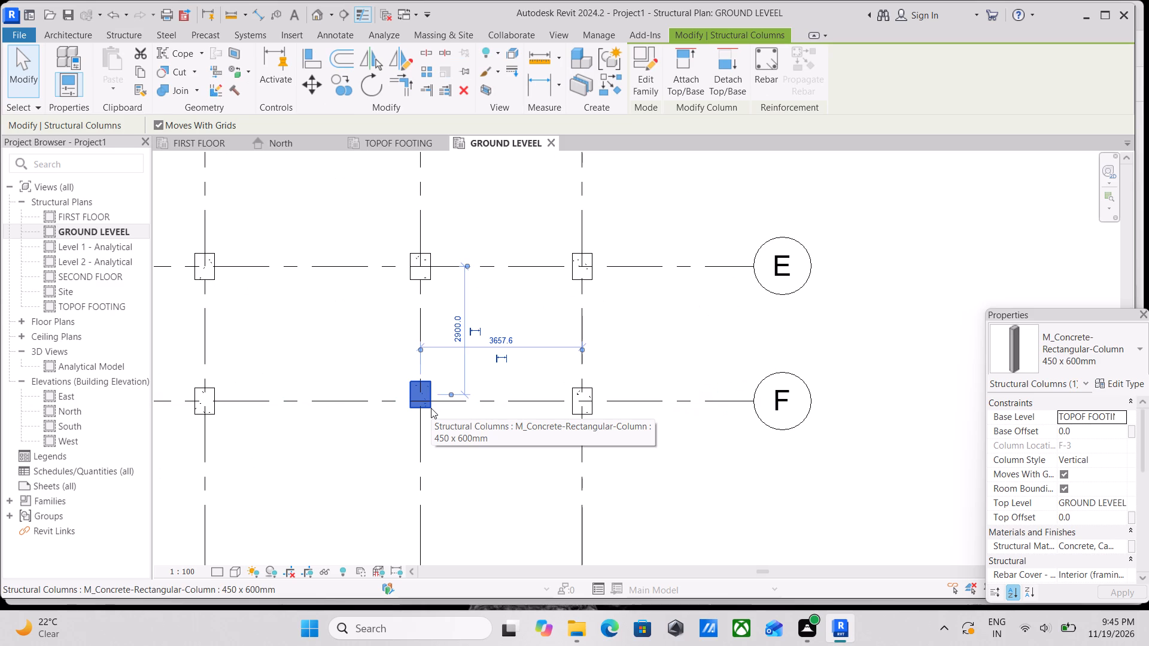
key("Down")
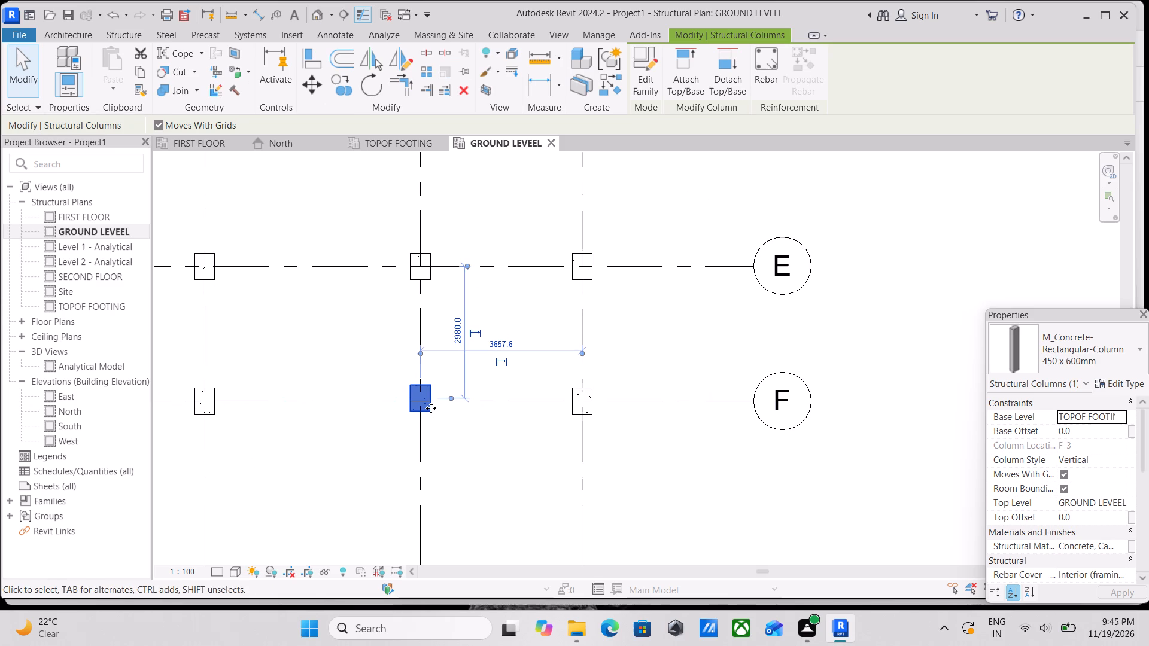
key("Down")
key("Down")
key("Up")
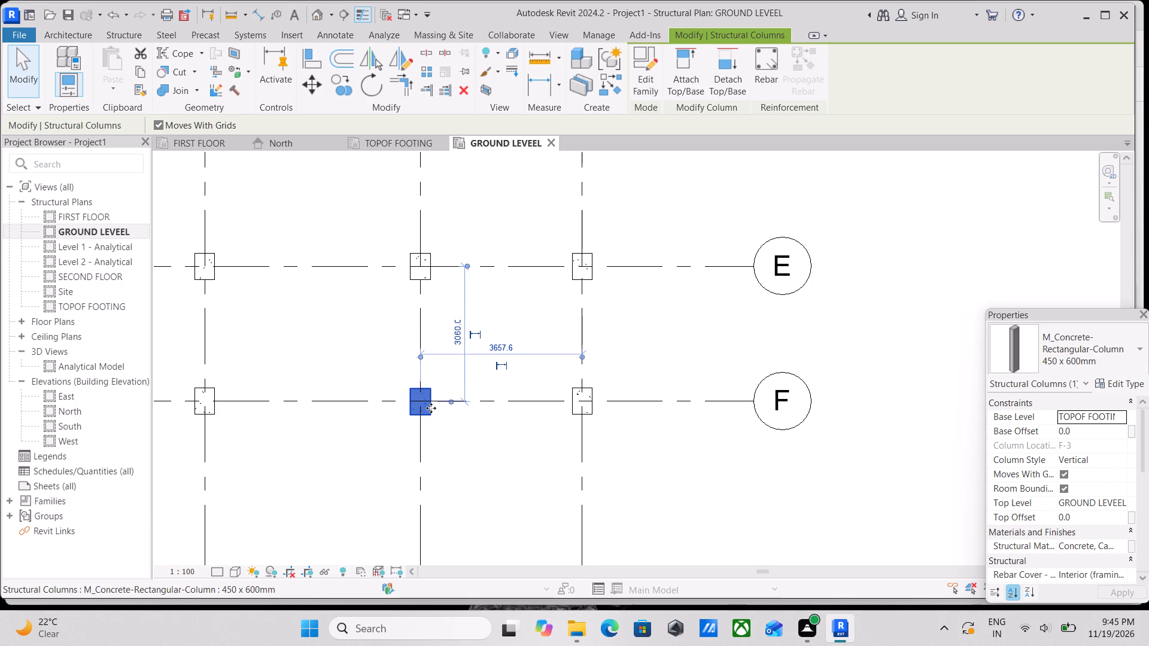
key("Up")
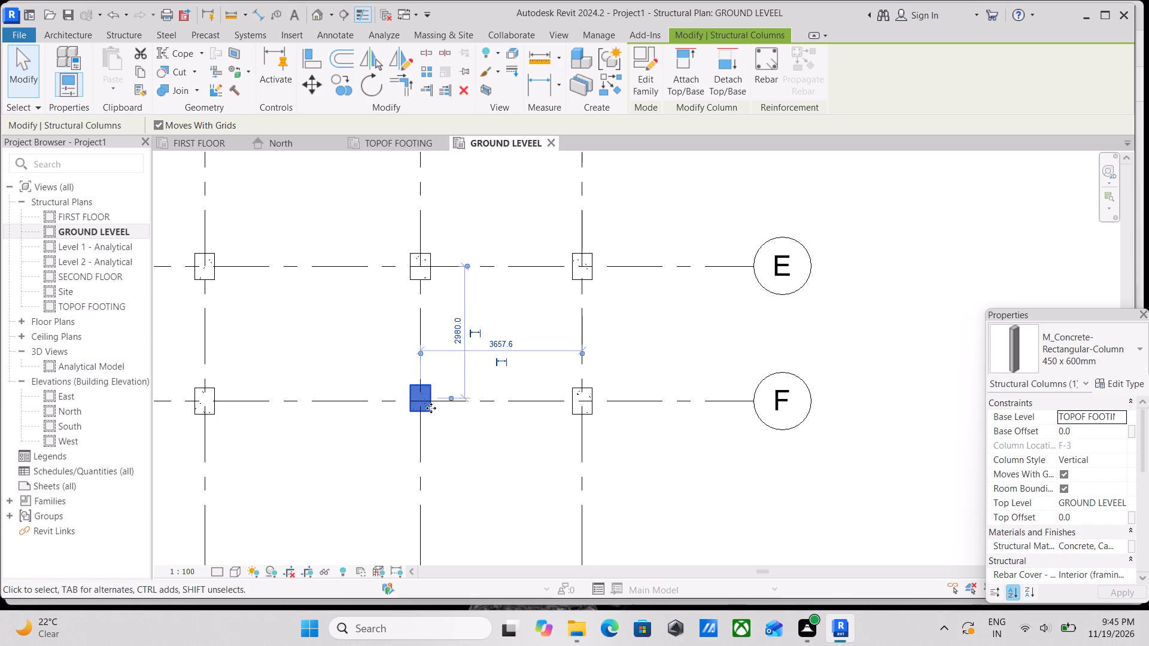
key("Down")
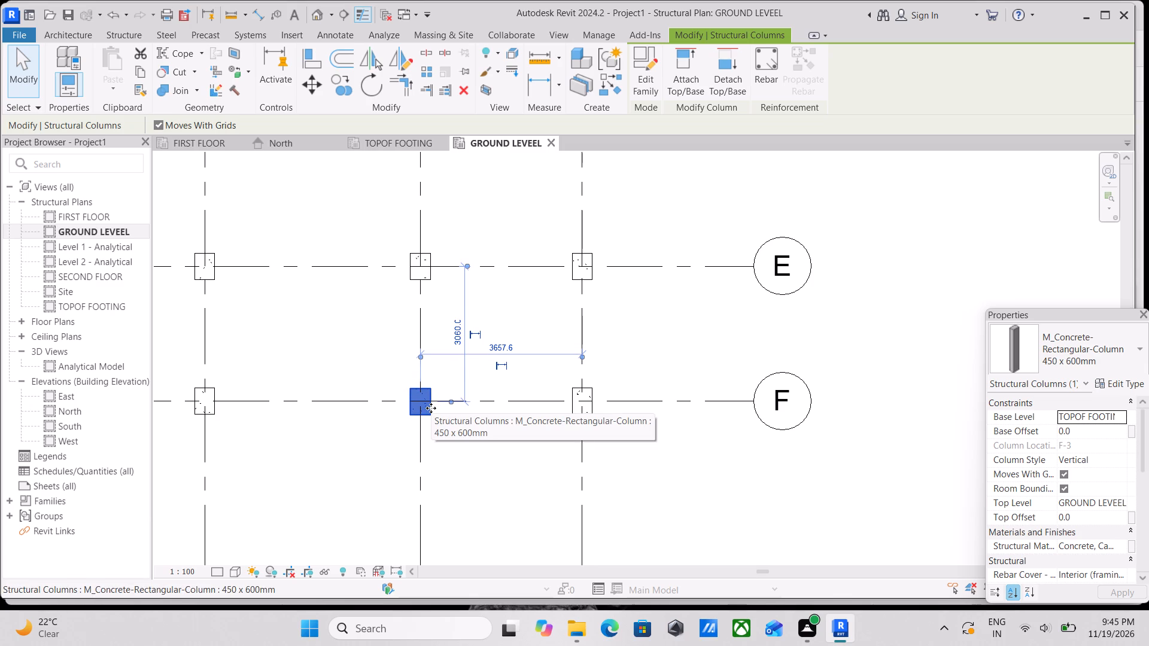
key("Escape")
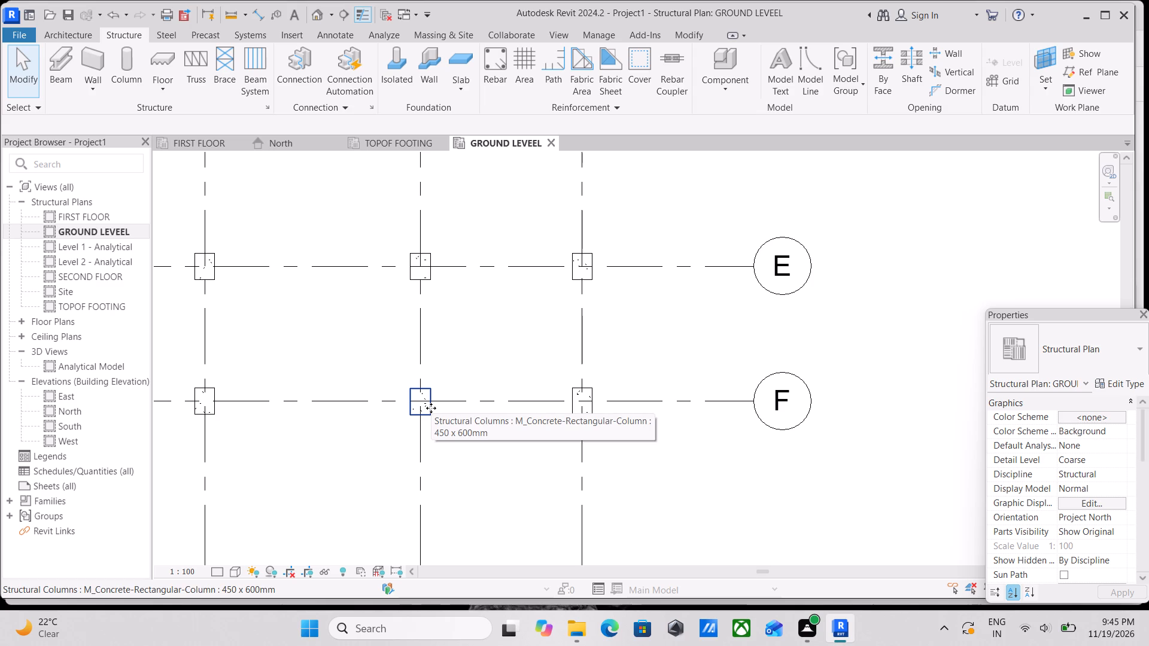
Open the default 3D view of the footings and columns and set its visual style to Shaded.
scroll(461, 398, "down", 4)
scroll(501, 360, "down", 1)
middle_click_drag(501, 360, 536, 496)
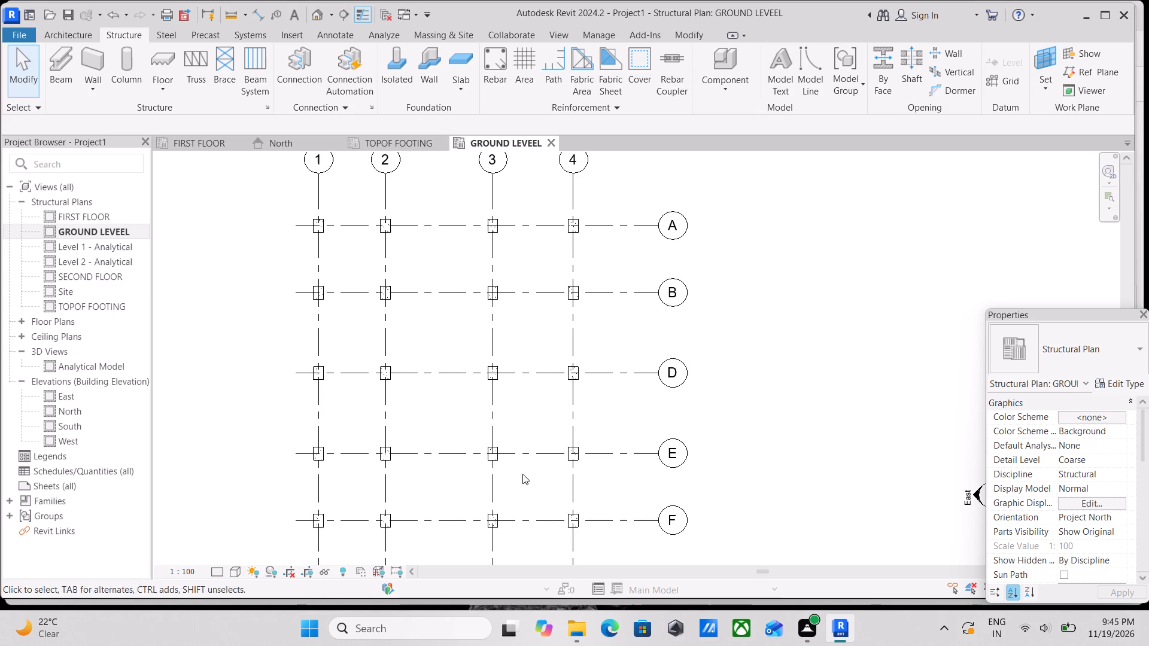
middle_click_drag(442, 330, 464, 389)
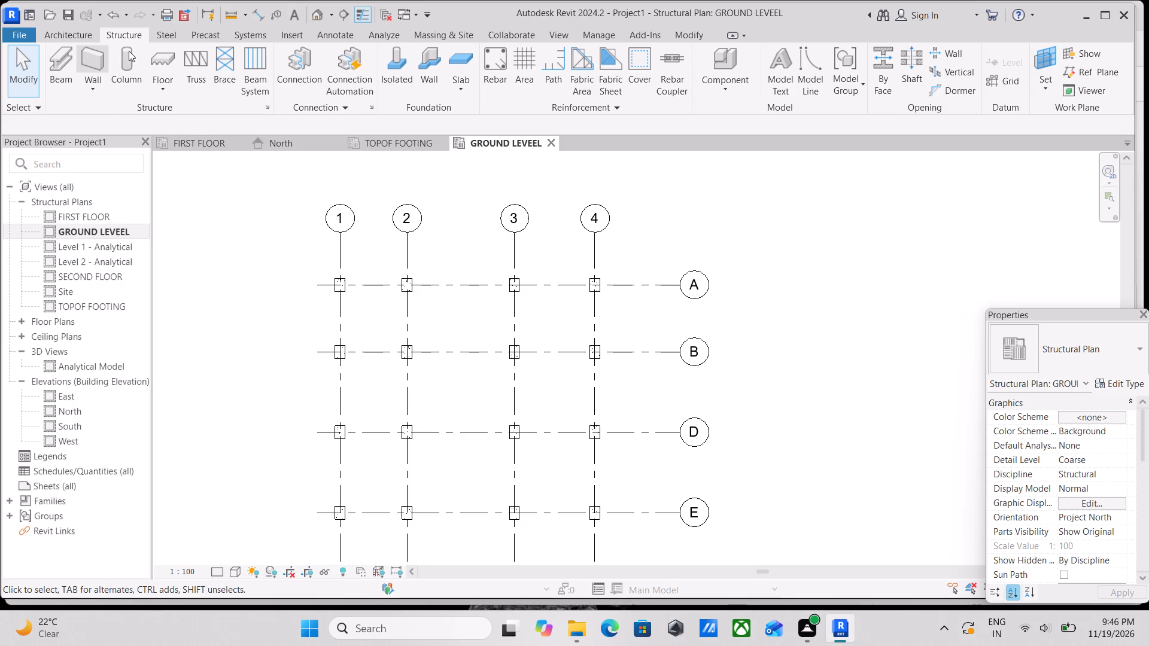
left_click(315, 15)
scroll(627, 346, "up", 1)
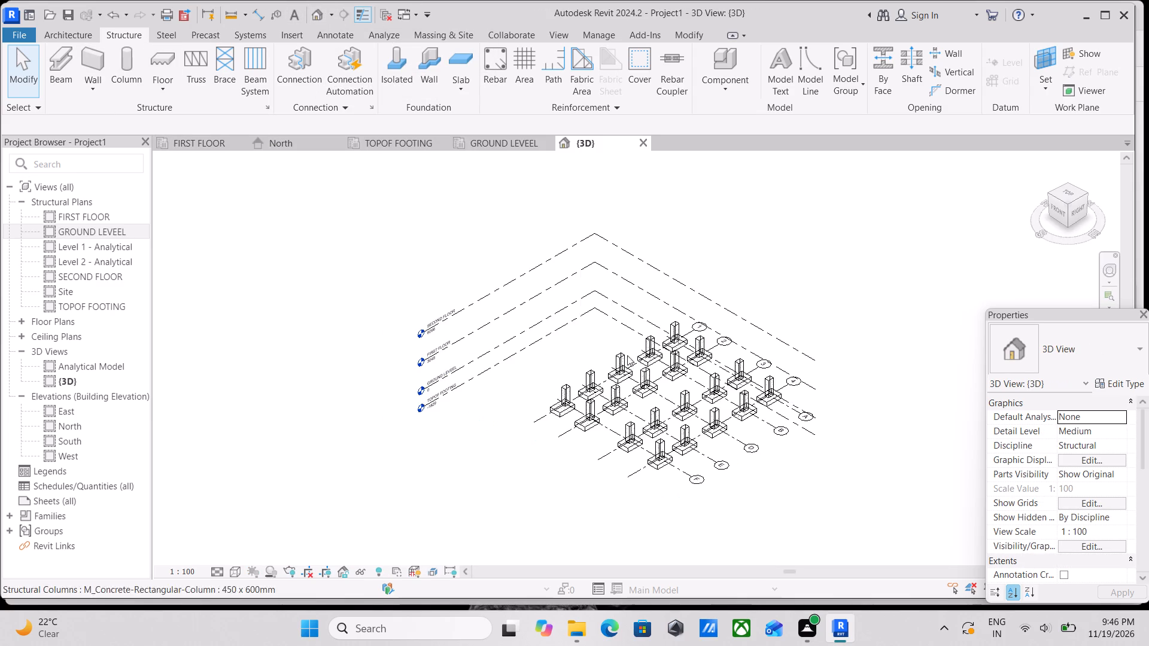
scroll(627, 355, "up", 1)
middle_click_drag(619, 392, 378, 331)
left_click(234, 574)
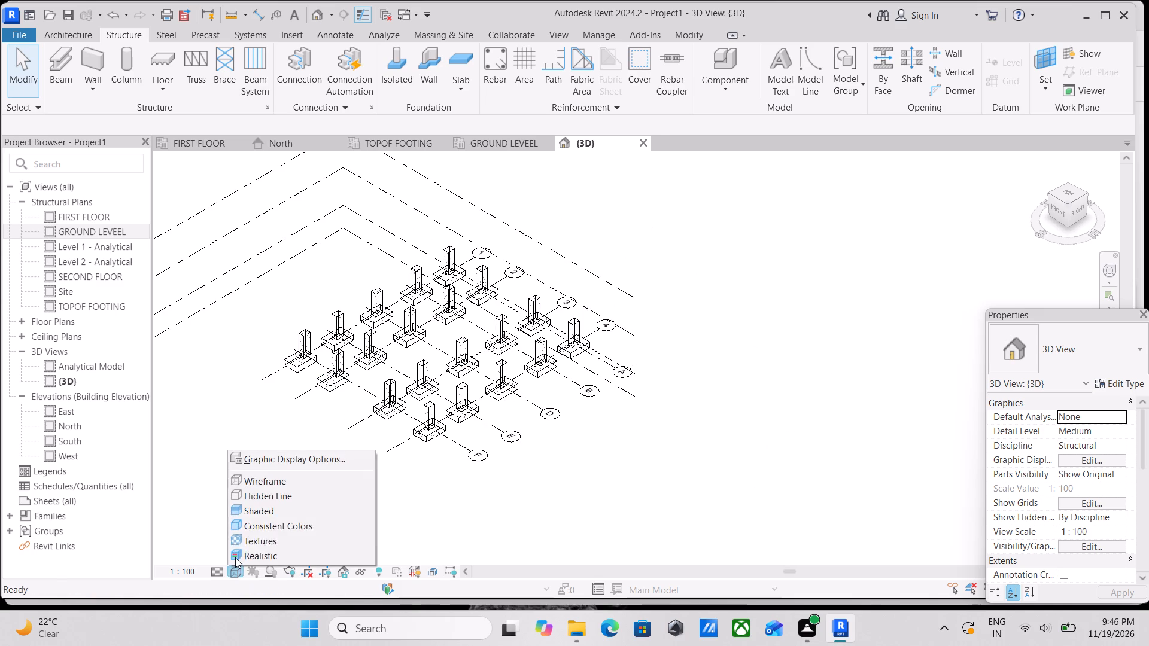
left_click(239, 511)
scroll(487, 399, "up", 3)
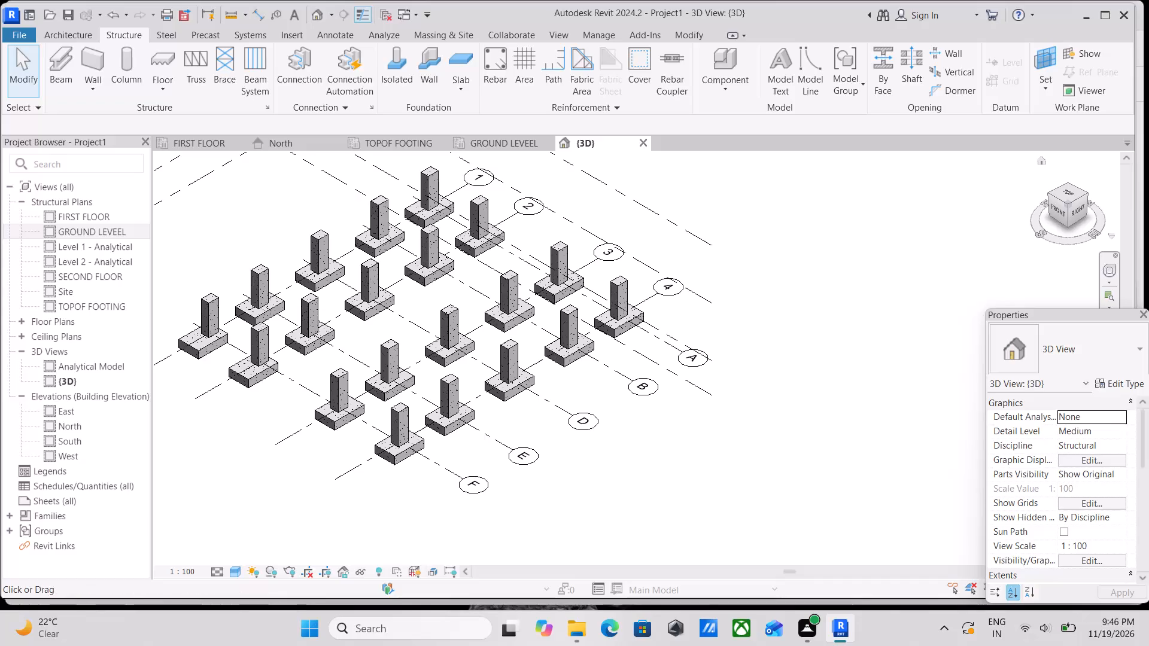
Orient the 3D view to Top to examine the columns over their footings.
left_click(1073, 193)
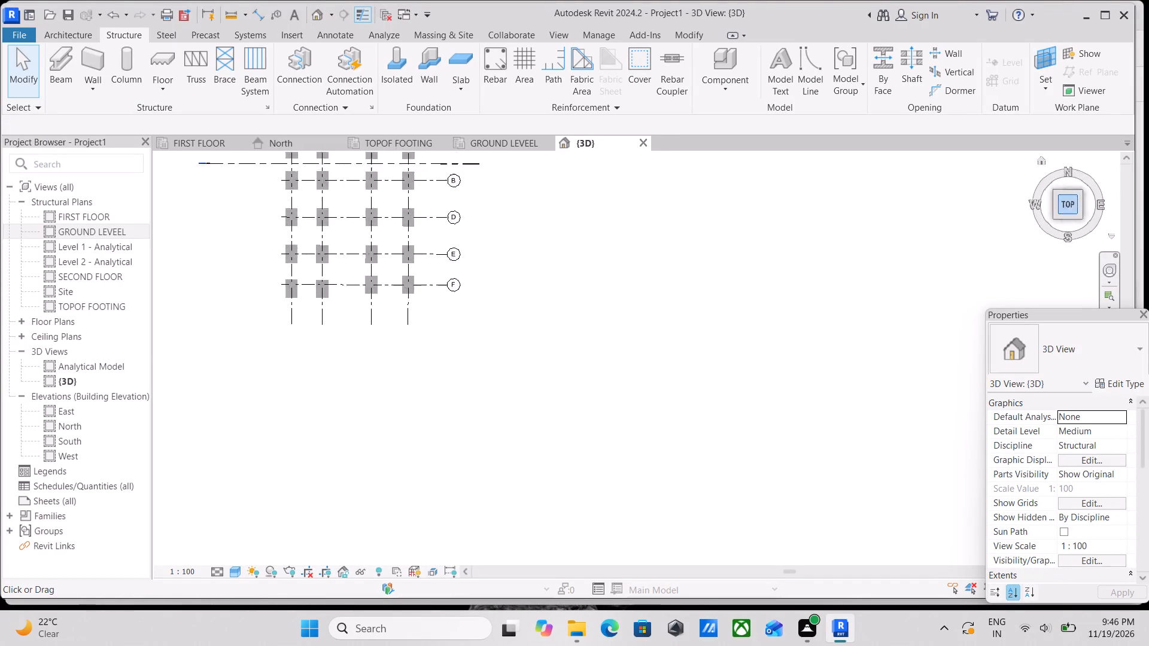
Examine the footings and columns in the top 3D view, the FIRST FLOOR plan and the North elevation.
scroll(678, 340, "up", 6)
middle_click_drag(630, 339, 554, 410)
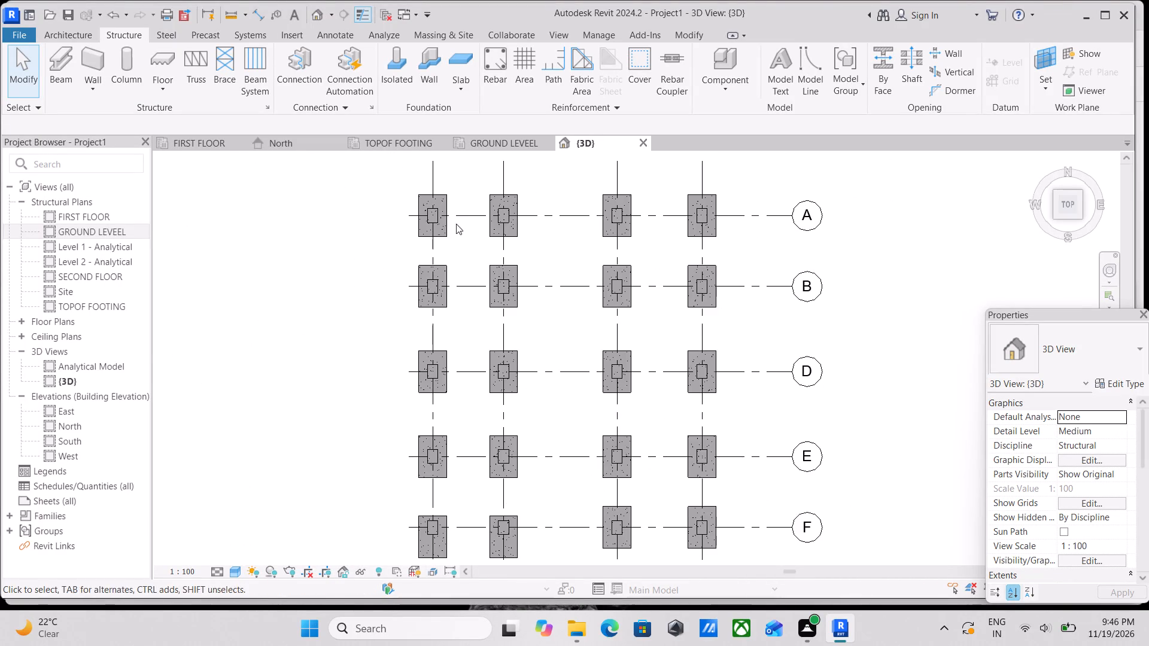
left_click(197, 144)
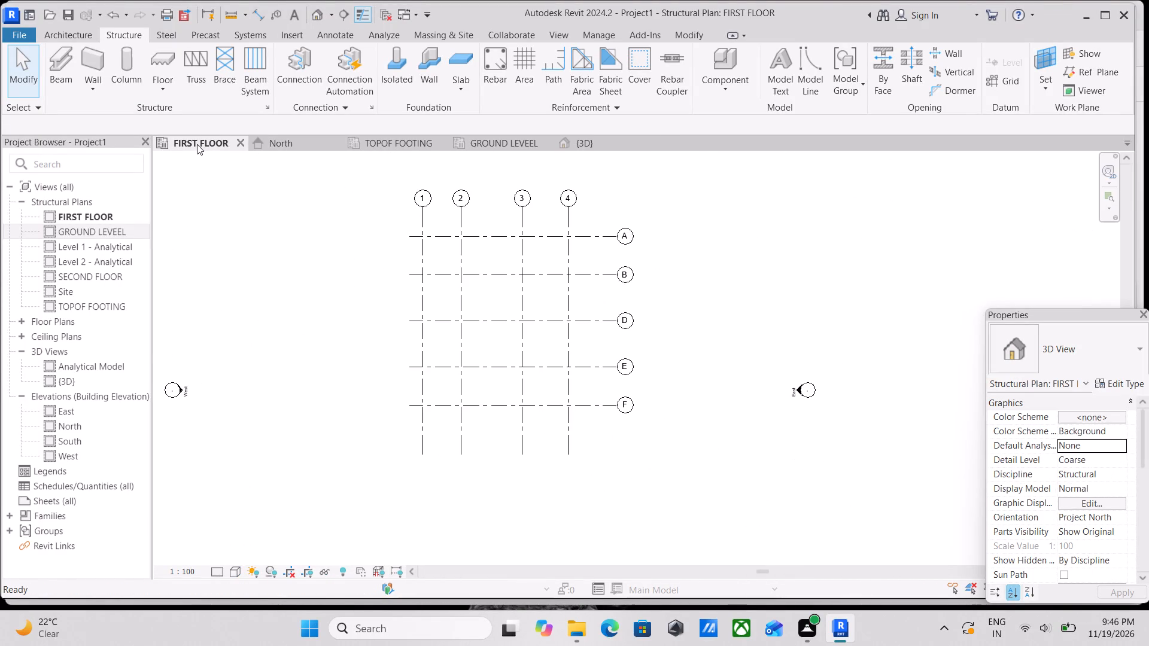
left_click(287, 143)
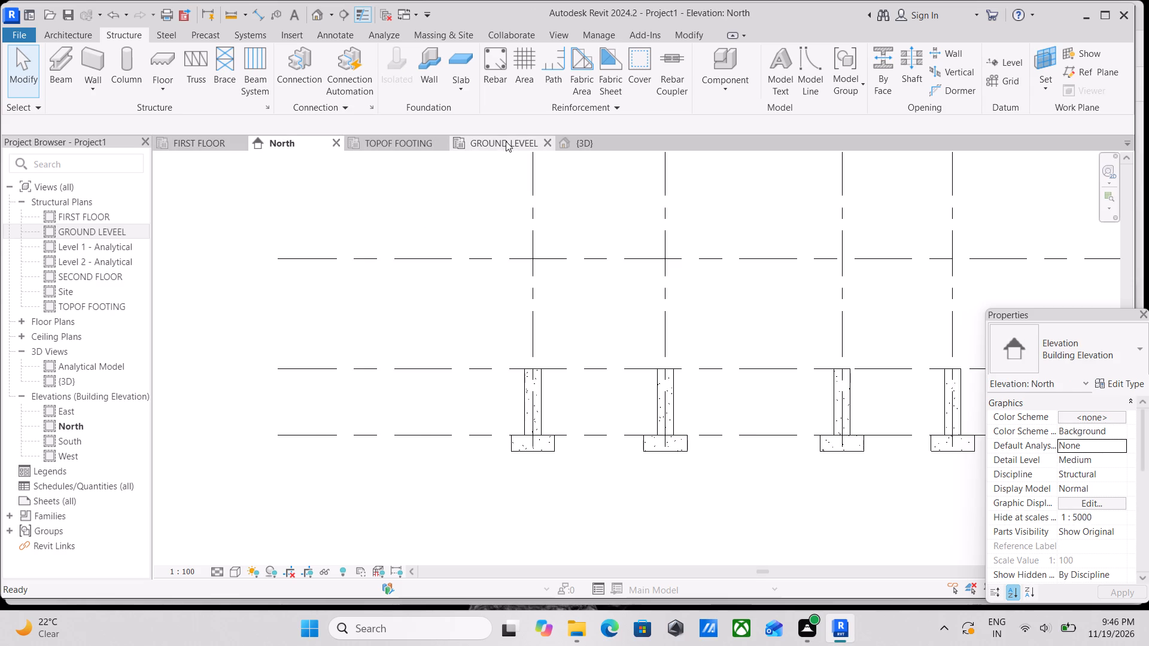
In the GROUND LEVEEL plan, place an M_Concrete-Rectangular Beam 300 x 600mm along grid A between the facing column sides at grids 1 and 2.
left_click(506, 141)
middle_click_drag(372, 339, 309, 349)
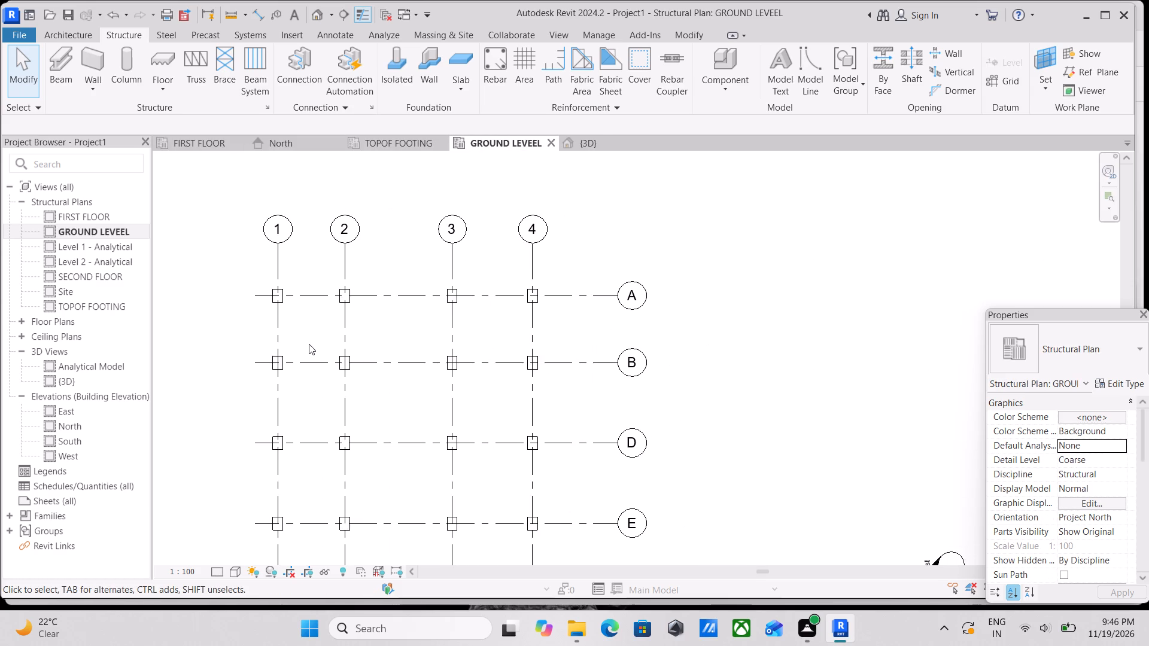
scroll(309, 344, "up", 2)
middle_click_drag(305, 318, 306, 359)
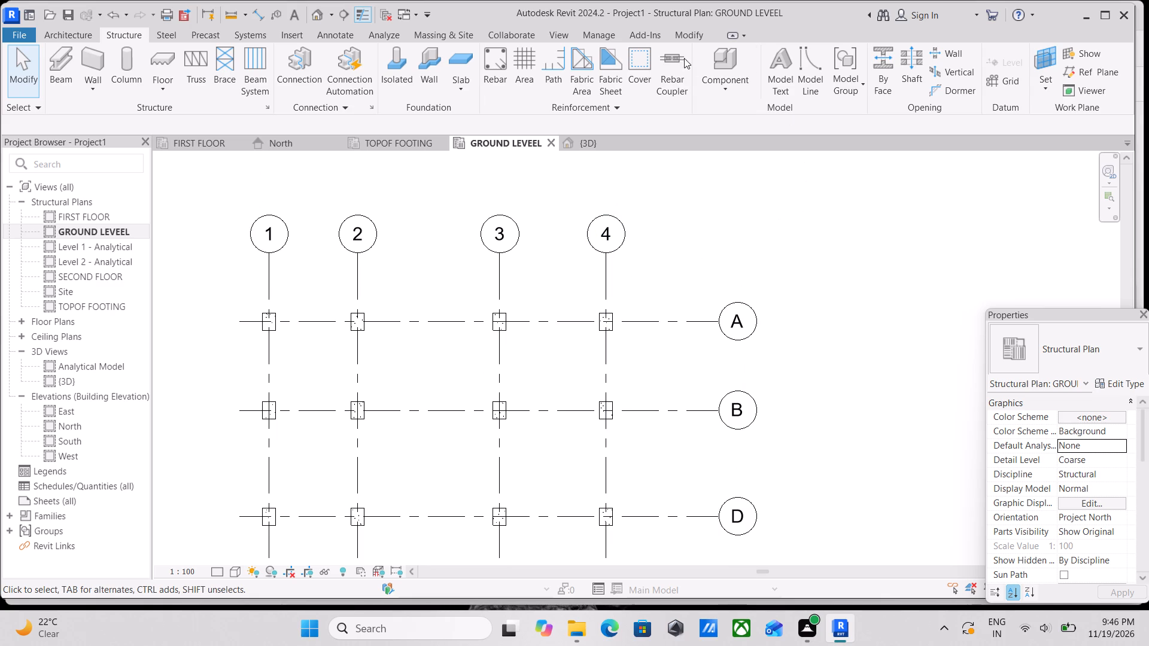
scroll(263, 336, "up", 3)
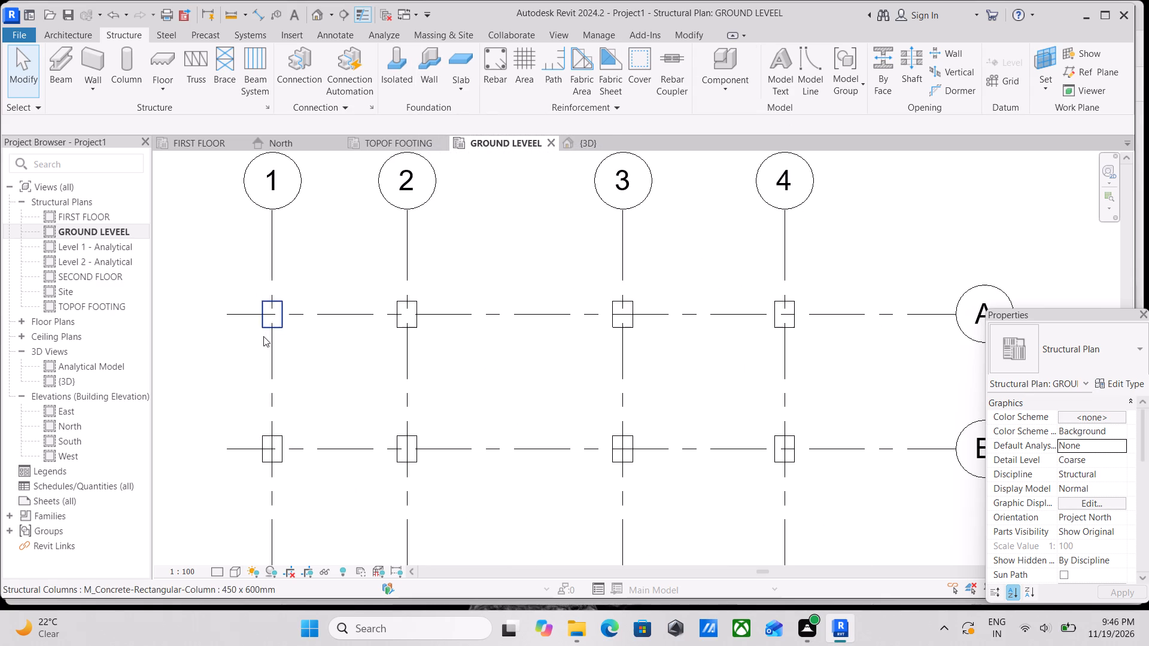
middle_click_drag(320, 179, 368, 292)
scroll(367, 291, "up", 1)
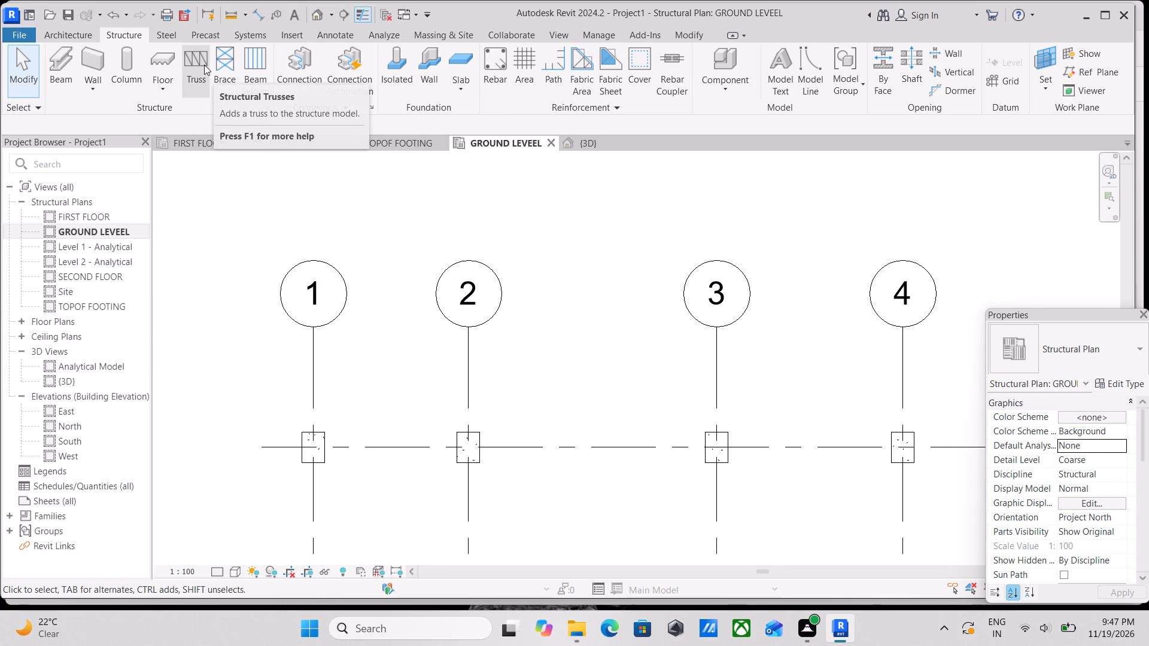
type("BM")
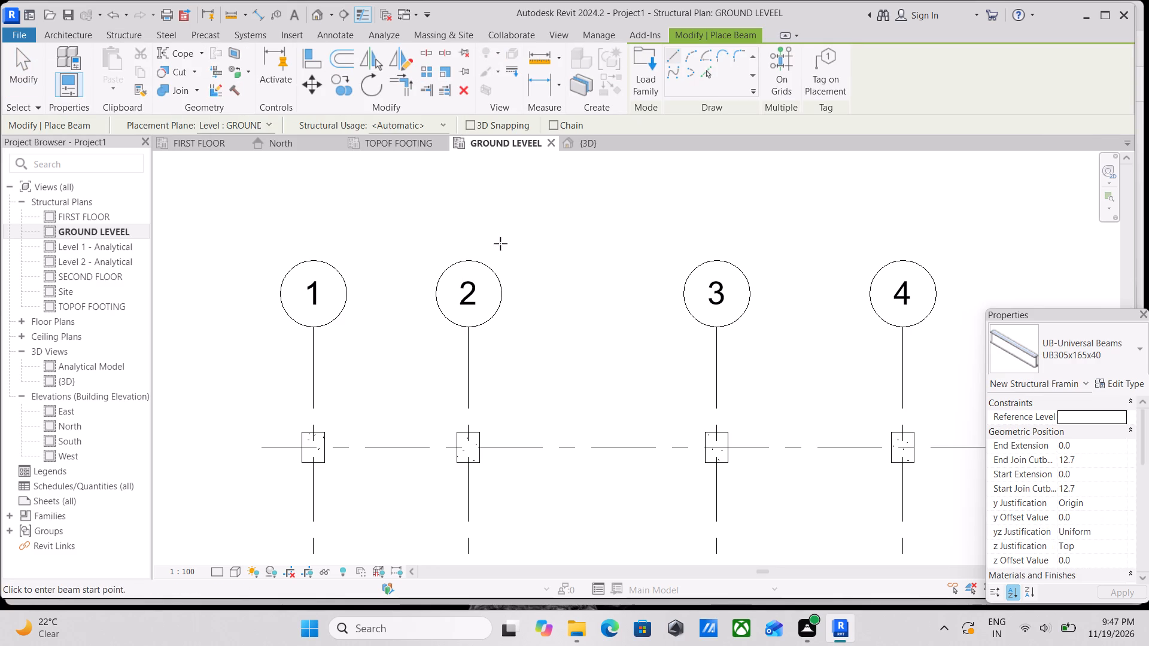
left_click(1115, 368)
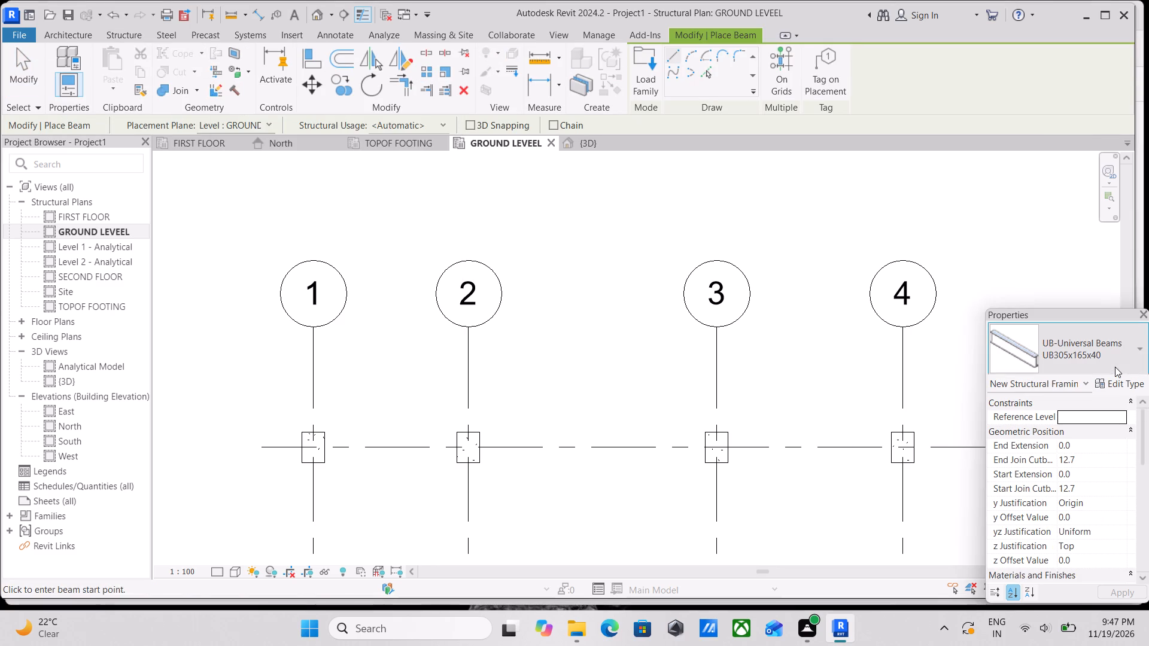
left_click(1039, 441)
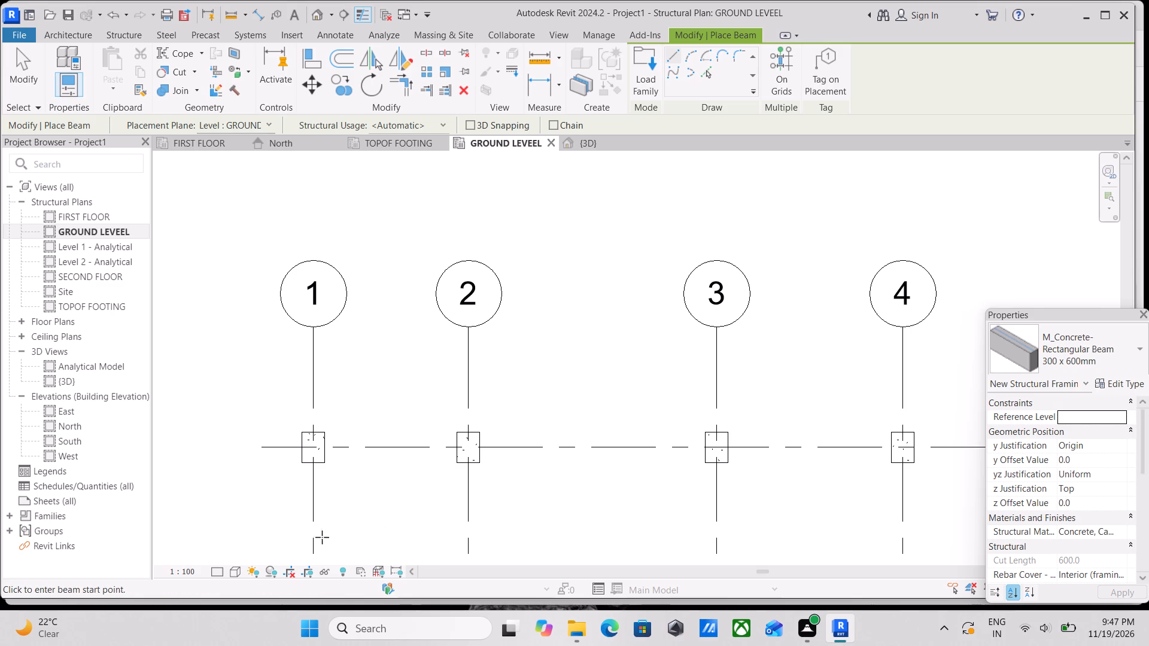
scroll(339, 450, "up", 4)
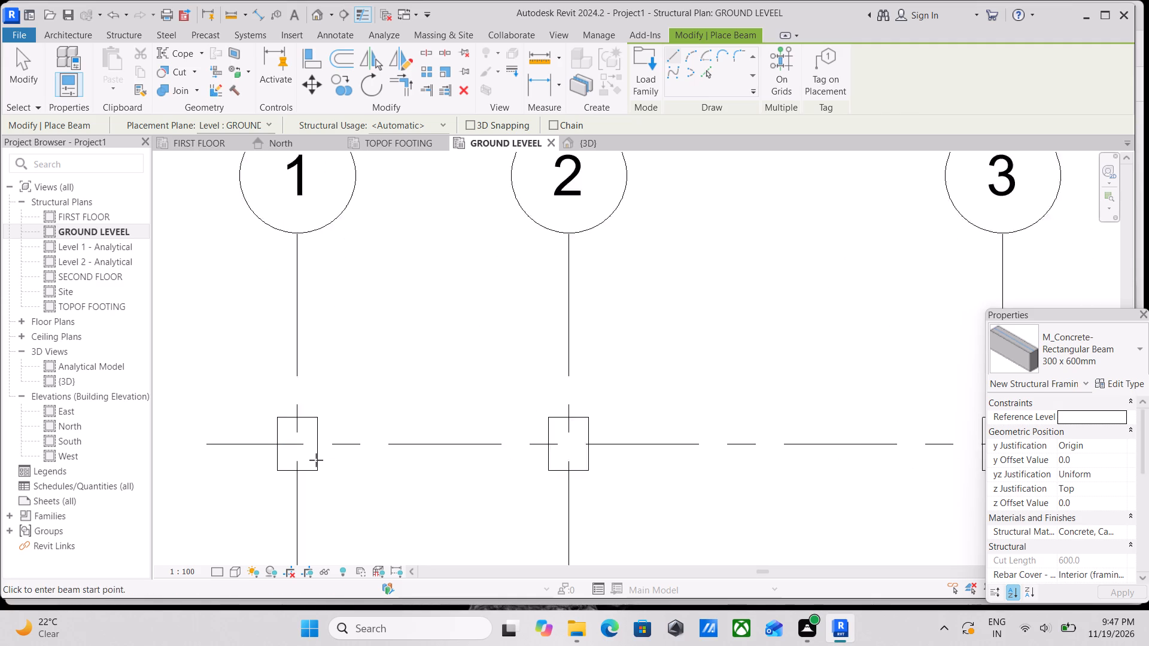
scroll(316, 460, "up", 1)
left_click(315, 443)
middle_click_drag(550, 430, 429, 435)
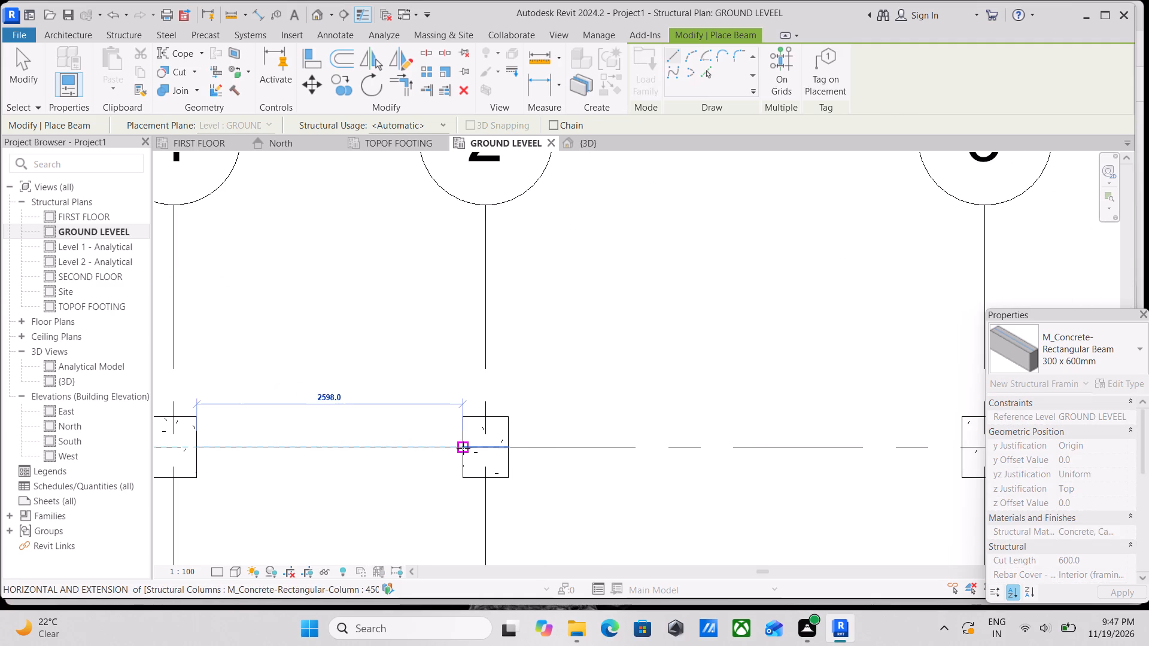
left_click(463, 448)
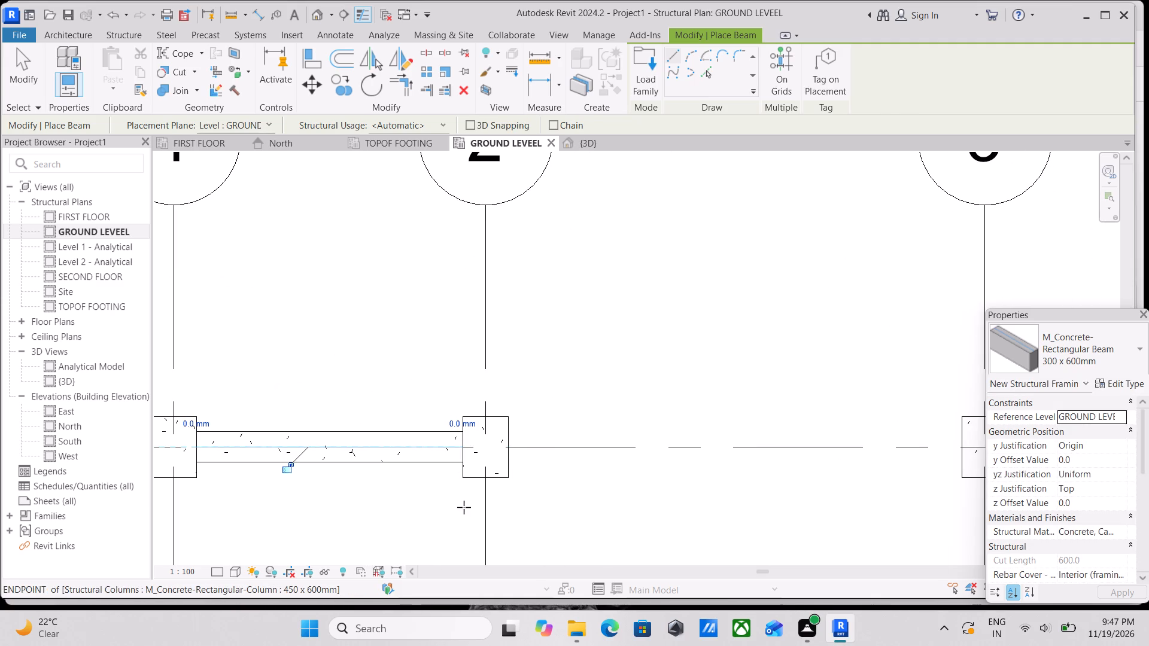
Place the same 300 x 600mm concrete beam along grid A from the column at grid 2 to the column at grid 3.
scroll(457, 422, "up", 3)
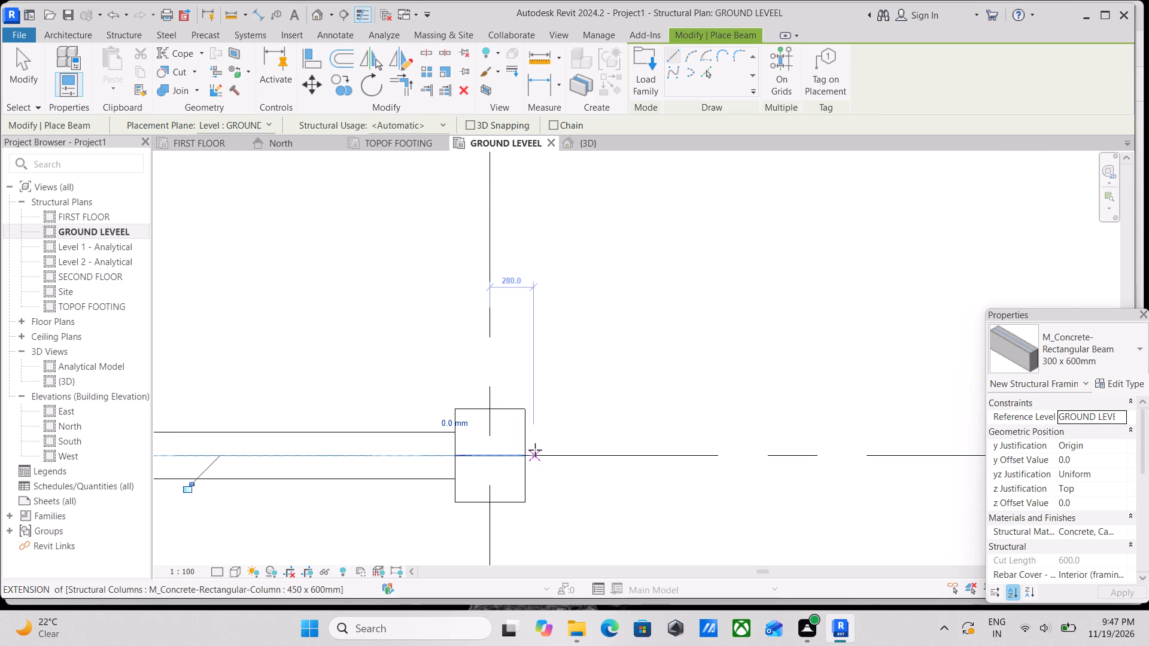
left_click(520, 452)
middle_click_drag(705, 429, 451, 434)
scroll(786, 447, "down", 2)
middle_click_drag(785, 447, 720, 449)
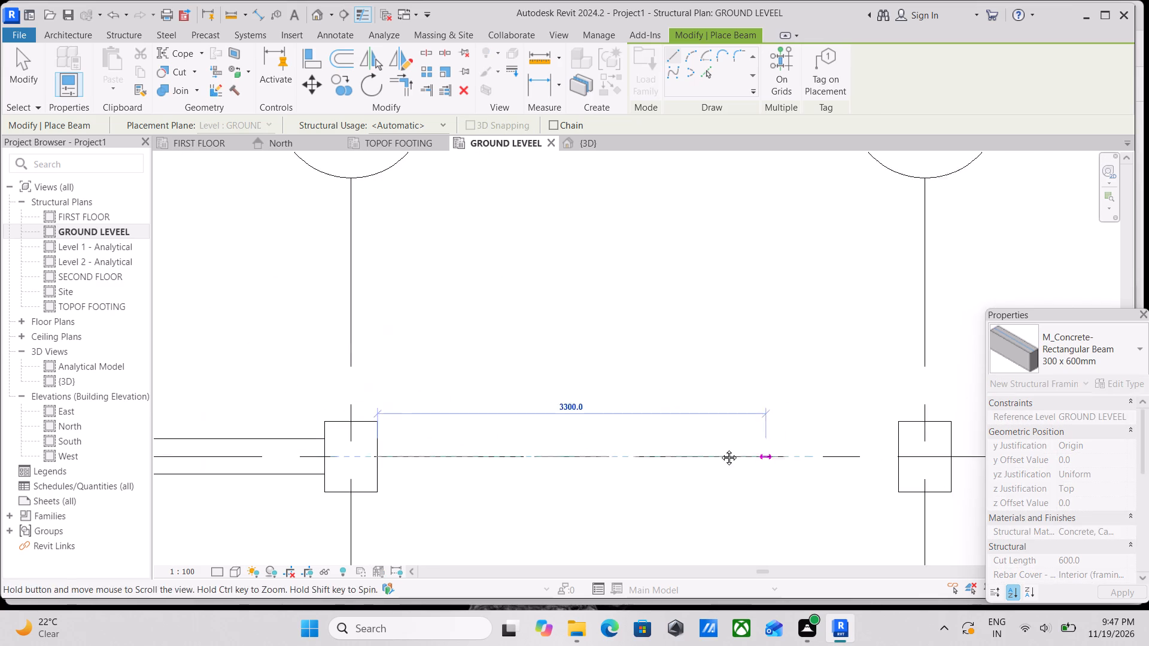
middle_click_drag(720, 449, 528, 459)
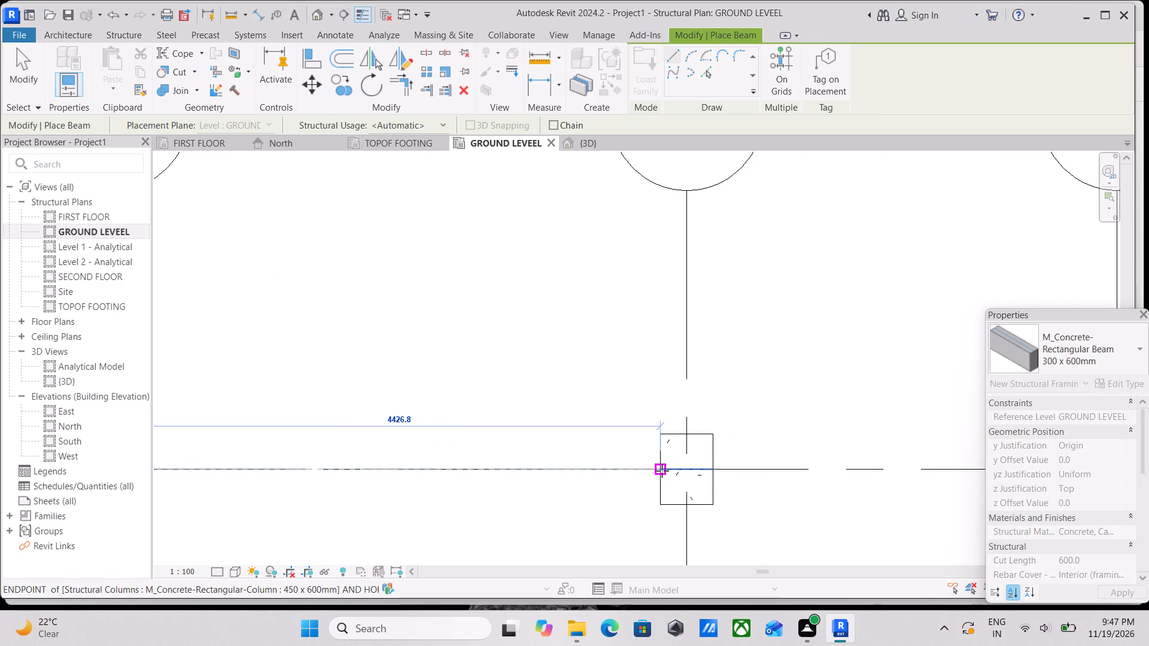
left_click(662, 471)
Place the same 300 x 600mm beam along grid A from the column at grid 3 to the column at grid 4.
scroll(656, 485, "down", 1)
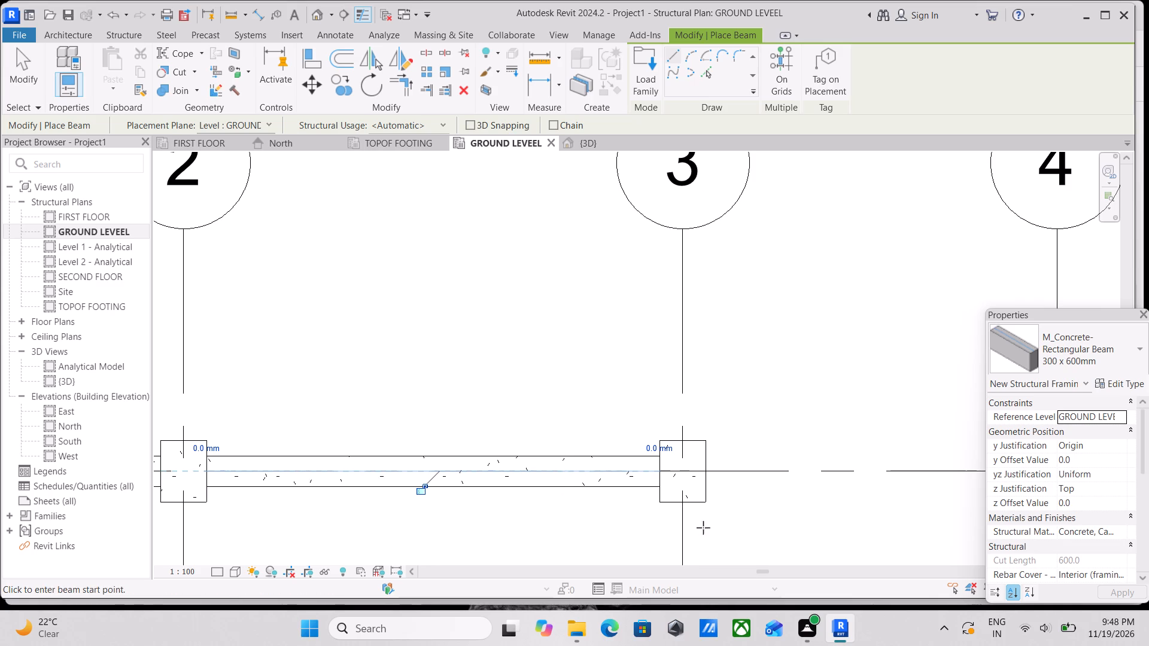
scroll(710, 488, "up", 2)
middle_click_drag(741, 469, 538, 462)
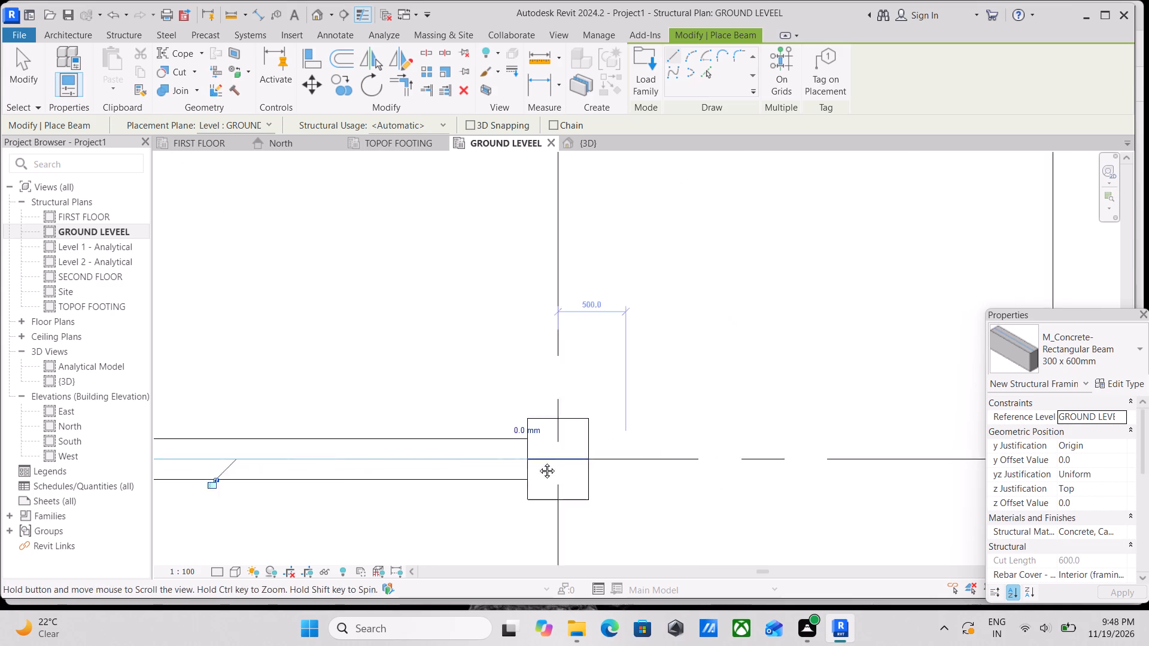
middle_click_drag(538, 462, 458, 462)
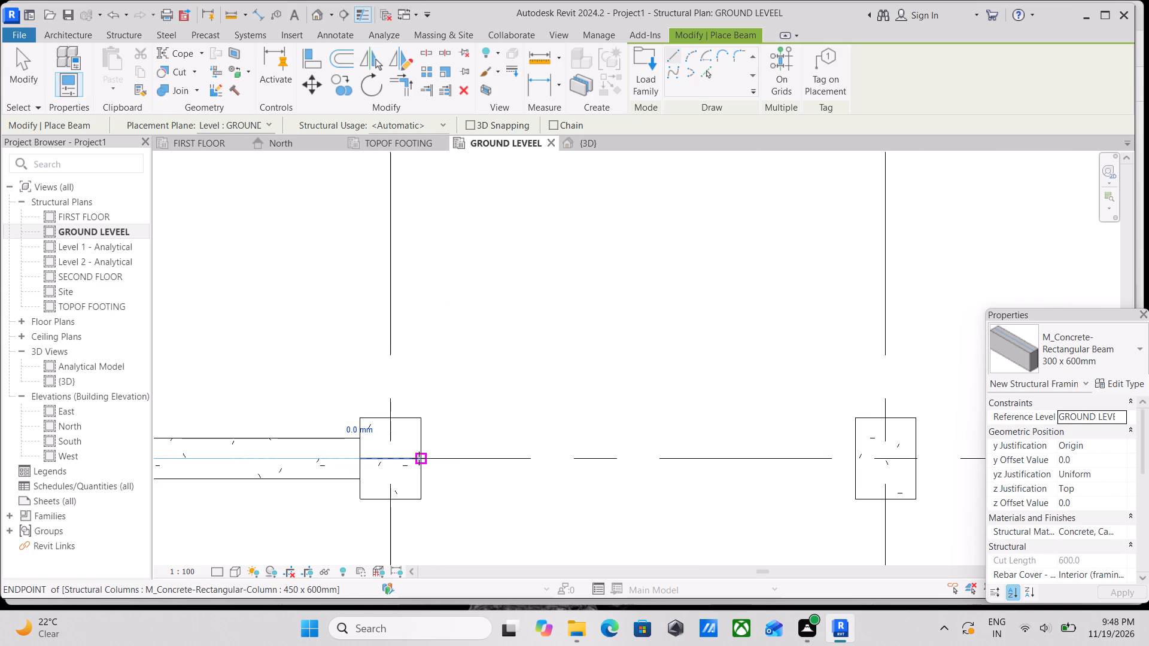
left_click(419, 458)
middle_click_drag(522, 453, 324, 456)
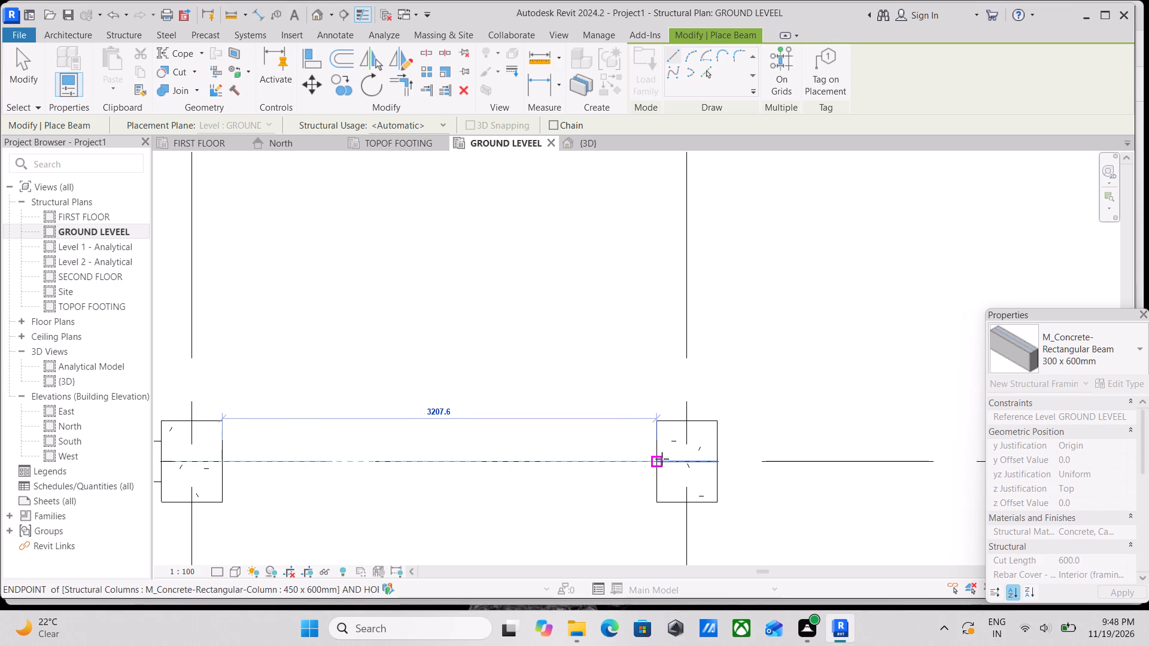
left_click(662, 458)
Place a 300 x 600mm concrete beam along grid 4 between the facing column sides at grids A and B.
scroll(512, 386, "down", 3)
middle_click_drag(512, 385, 388, 321)
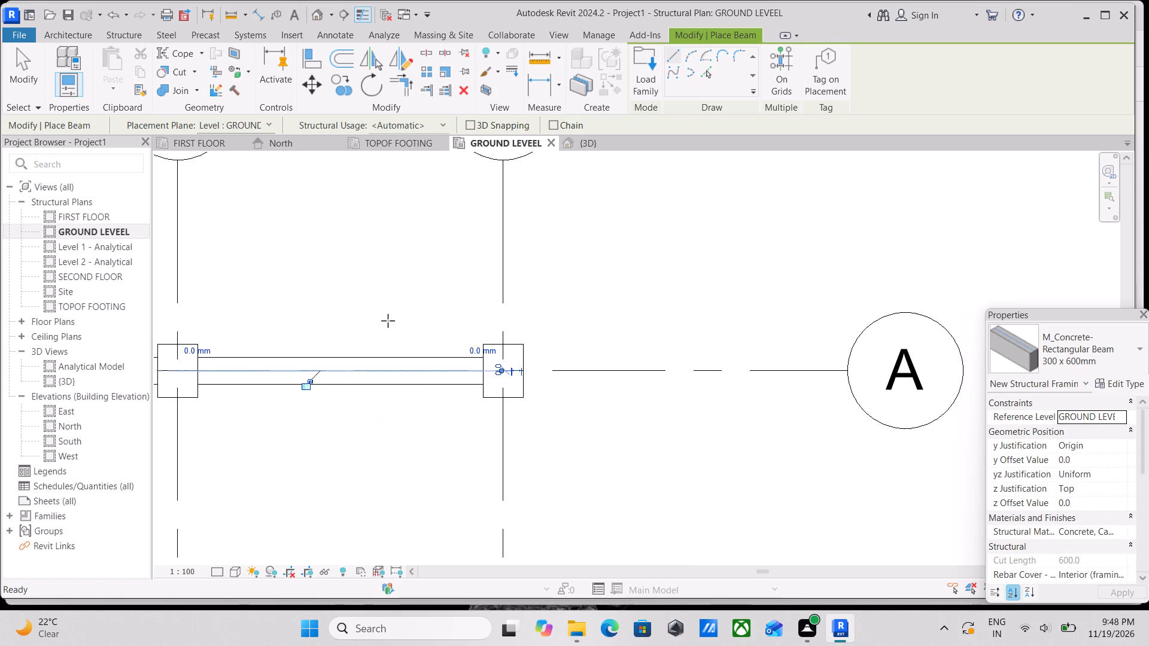
scroll(430, 377, "down", 4)
scroll(427, 429, "down", 2)
middle_click_drag(425, 429, 560, 336)
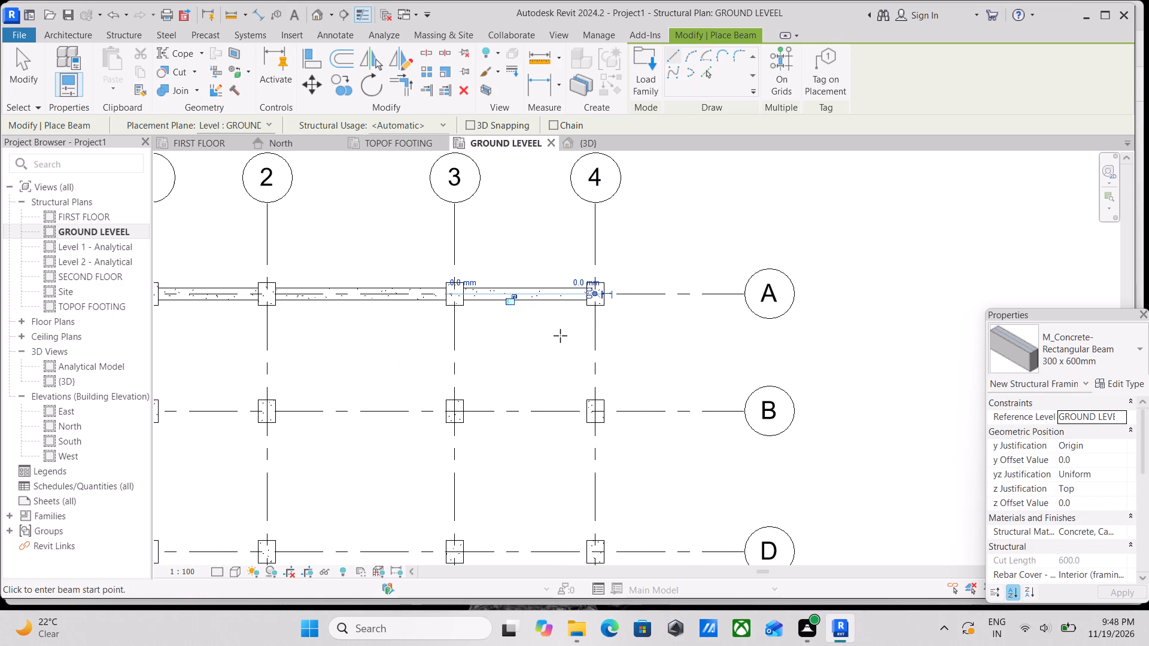
scroll(597, 328, "up", 4)
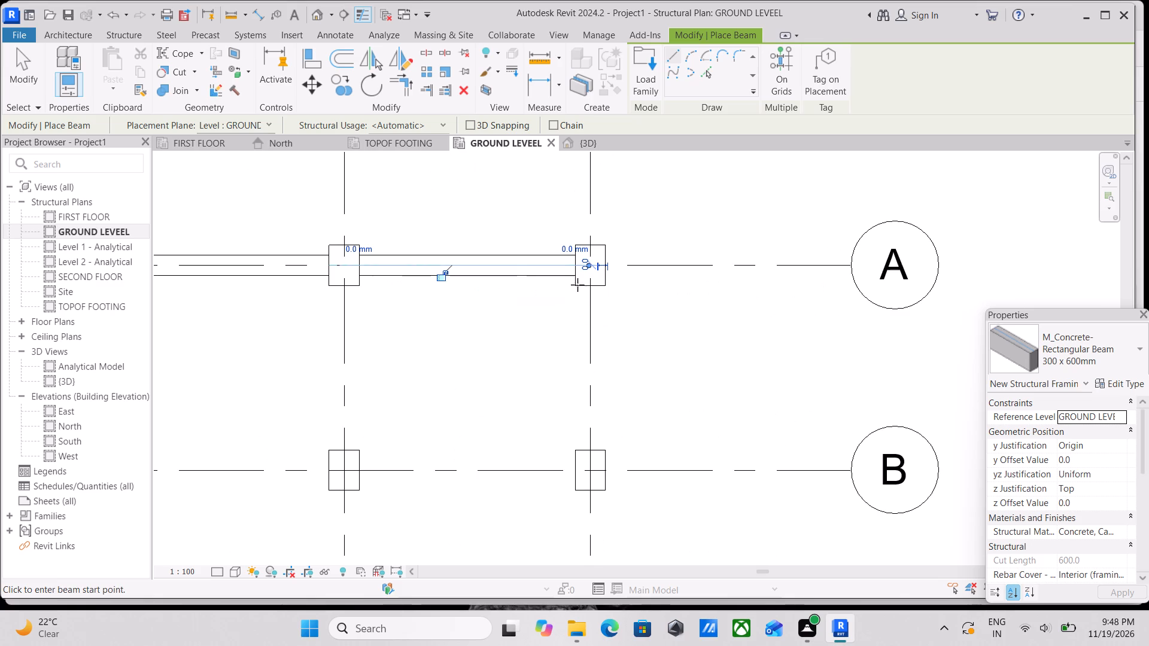
scroll(577, 284, "up", 3)
left_click(594, 284)
middle_click_drag(582, 352, 628, 179)
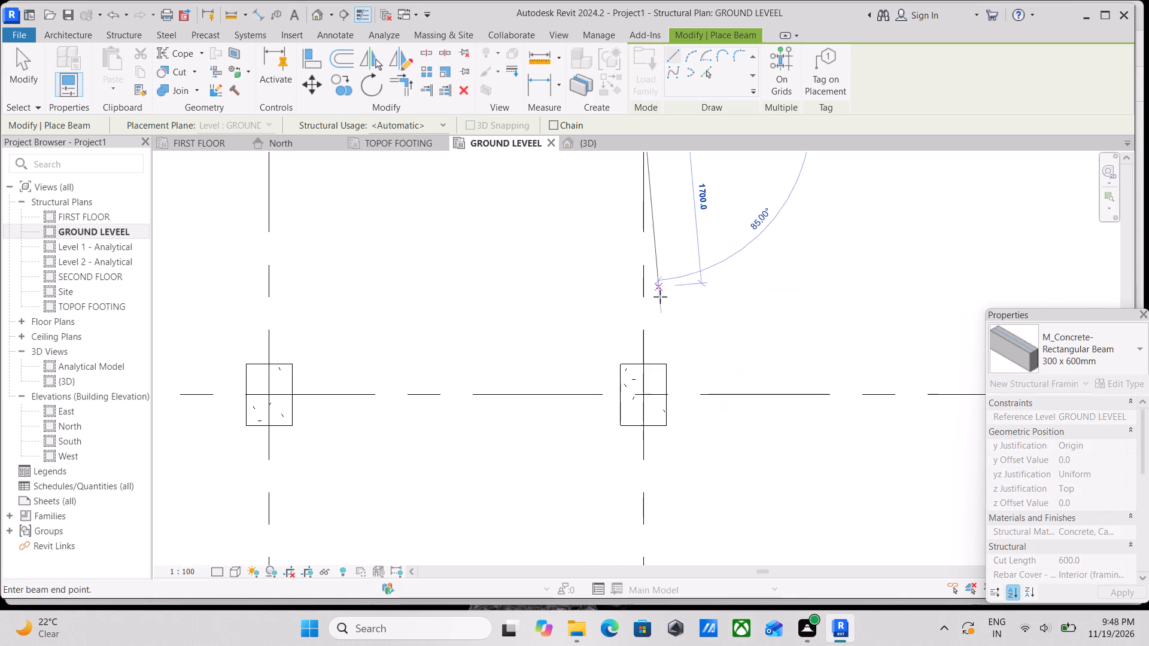
left_click(640, 366)
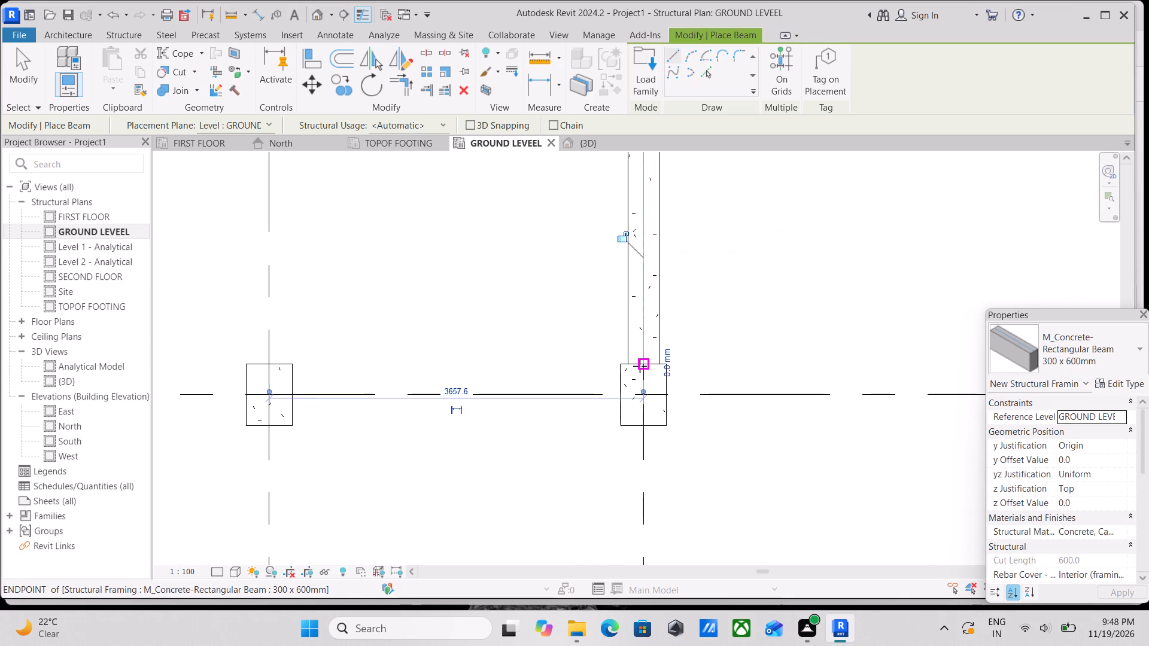
Place a 300 x 600mm concrete beam along grid 4 from the column at grid B to the column at grid D.
scroll(640, 366, "down", 4)
middle_click_drag(645, 416, 659, 296)
scroll(659, 295, "down", 1)
scroll(655, 286, "up", 6)
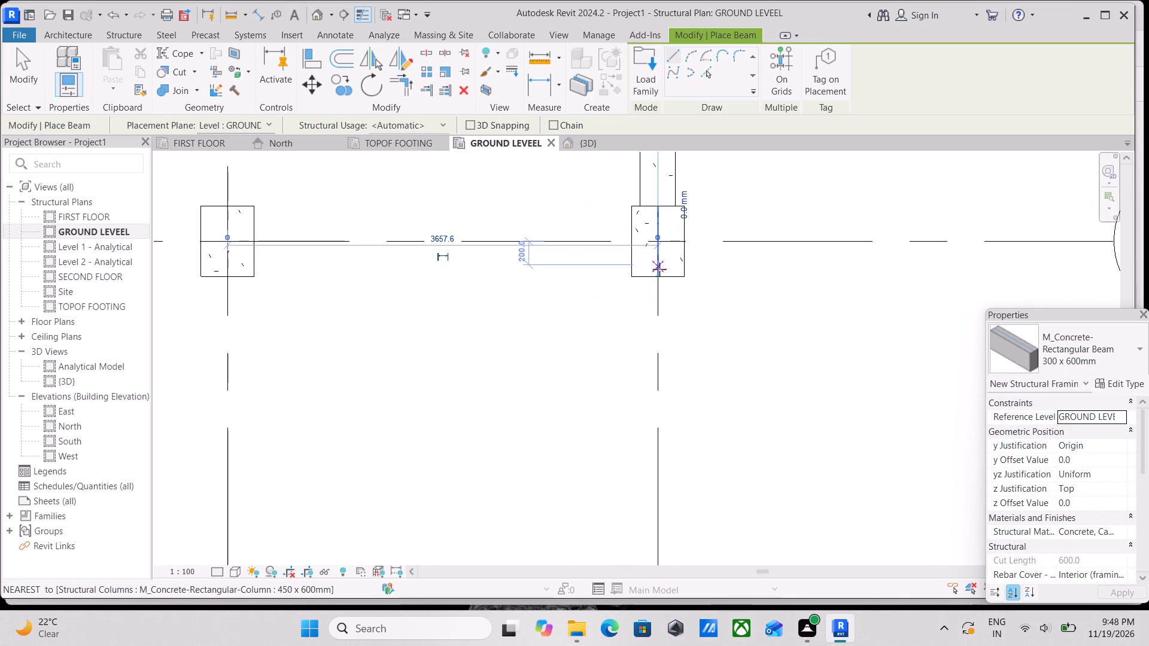
left_click(658, 276)
middle_click_drag(621, 432, 652, 234)
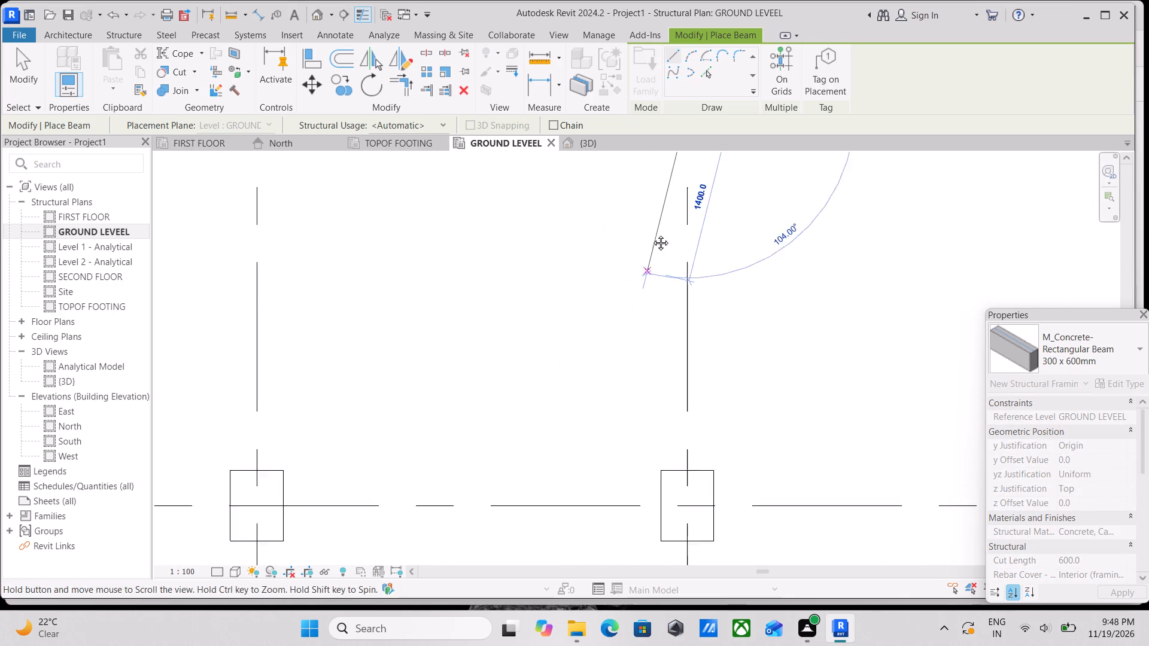
middle_click_drag(652, 234, 653, 220)
scroll(678, 316, "down", 2)
middle_click_drag(678, 316, 679, 193)
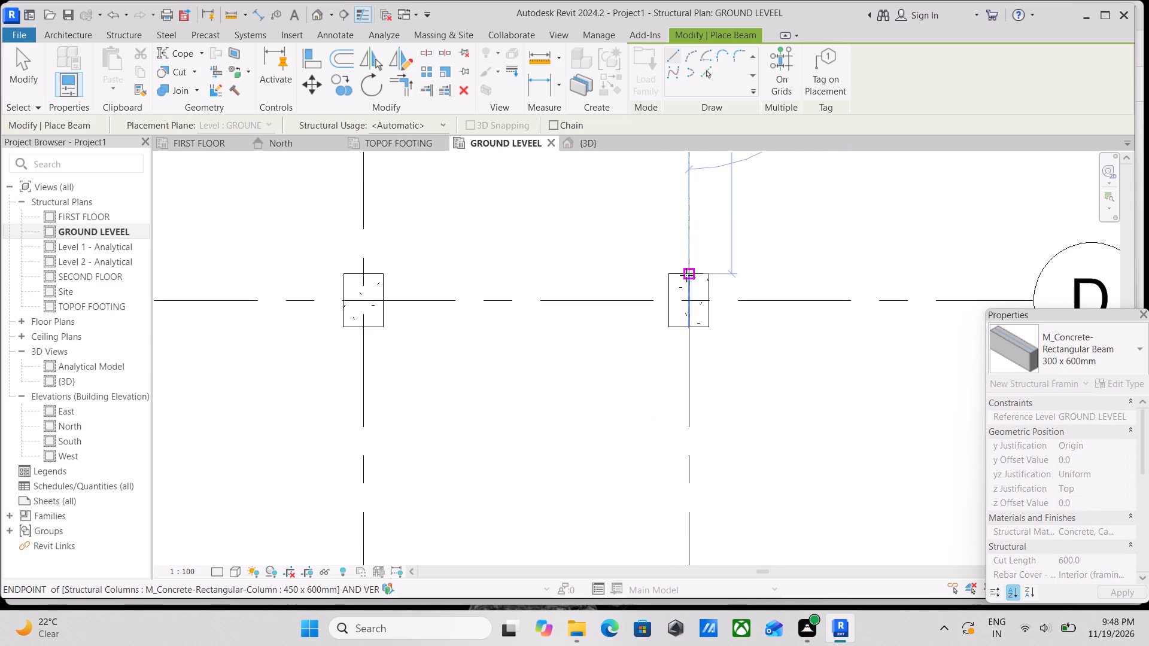
left_click(686, 276)
Place a 300 x 600mm concrete beam along grid 4 from the column at grid D to the column at grid E.
scroll(686, 275, "down", 2)
middle_click_drag(705, 351, 689, 276)
scroll(655, 246, "up", 4)
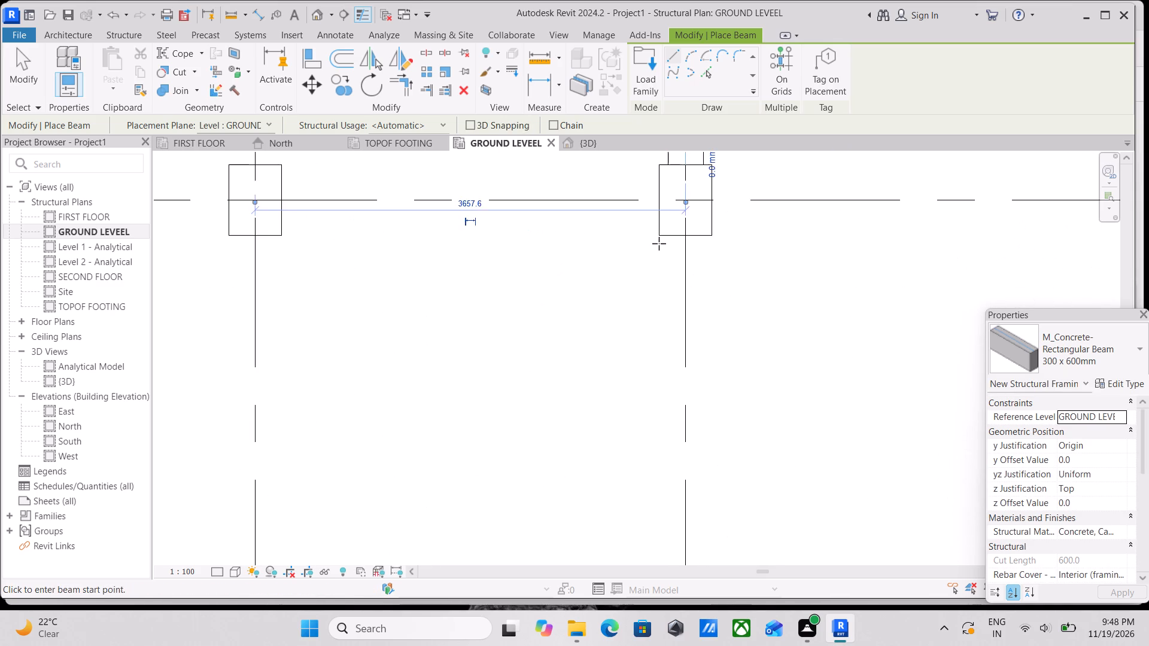
scroll(677, 240, "up", 2)
left_click(693, 233)
middle_click_drag(672, 385, 710, 184)
scroll(784, 392, "down", 2)
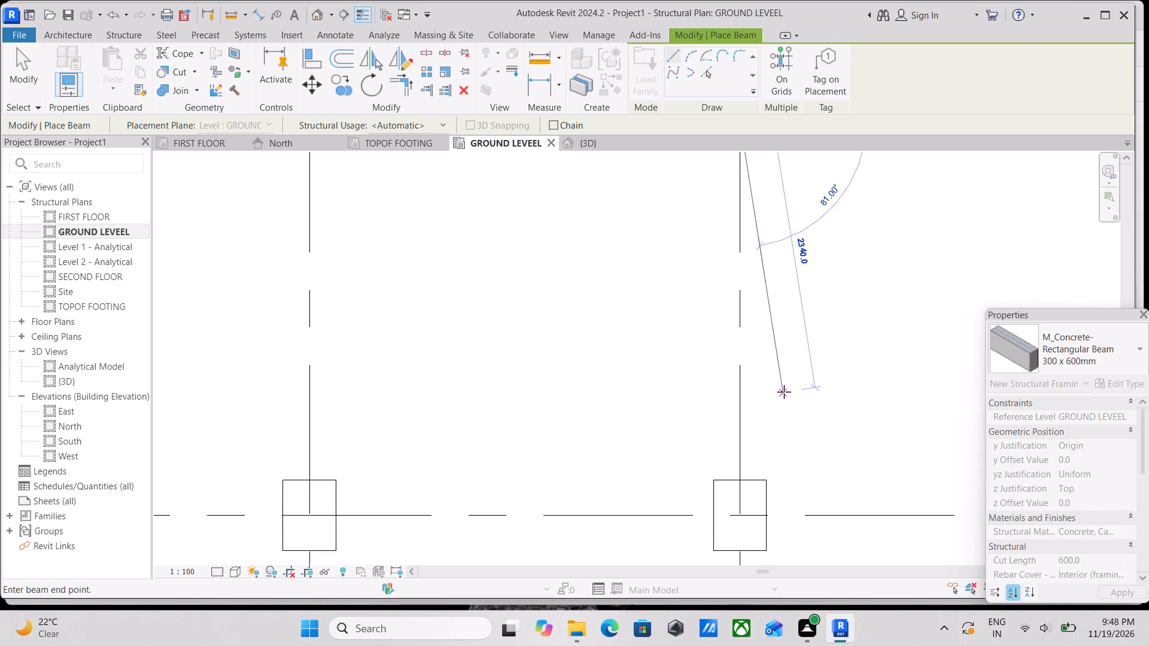
middle_click_drag(784, 392, 734, 241)
left_click(689, 336)
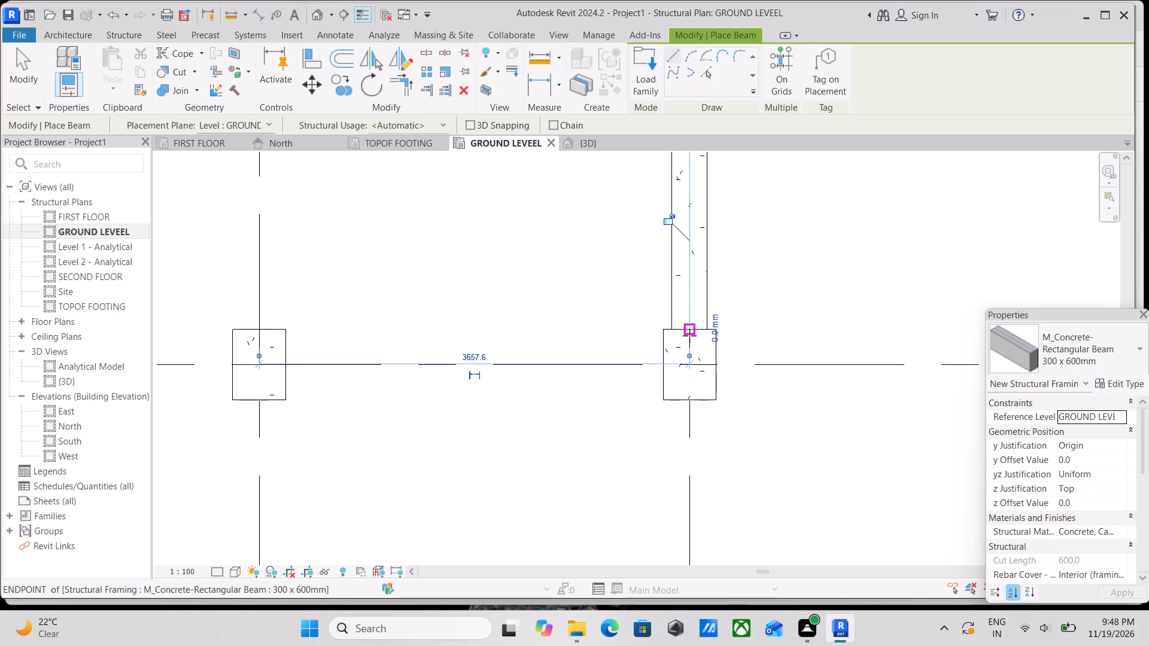
Place a 300 x 600mm concrete beam along grid 4 from the column at grid E to the column at grid F.
scroll(714, 352, "down", 7)
scroll(750, 439, "down", 3)
scroll(751, 435, "up", 6)
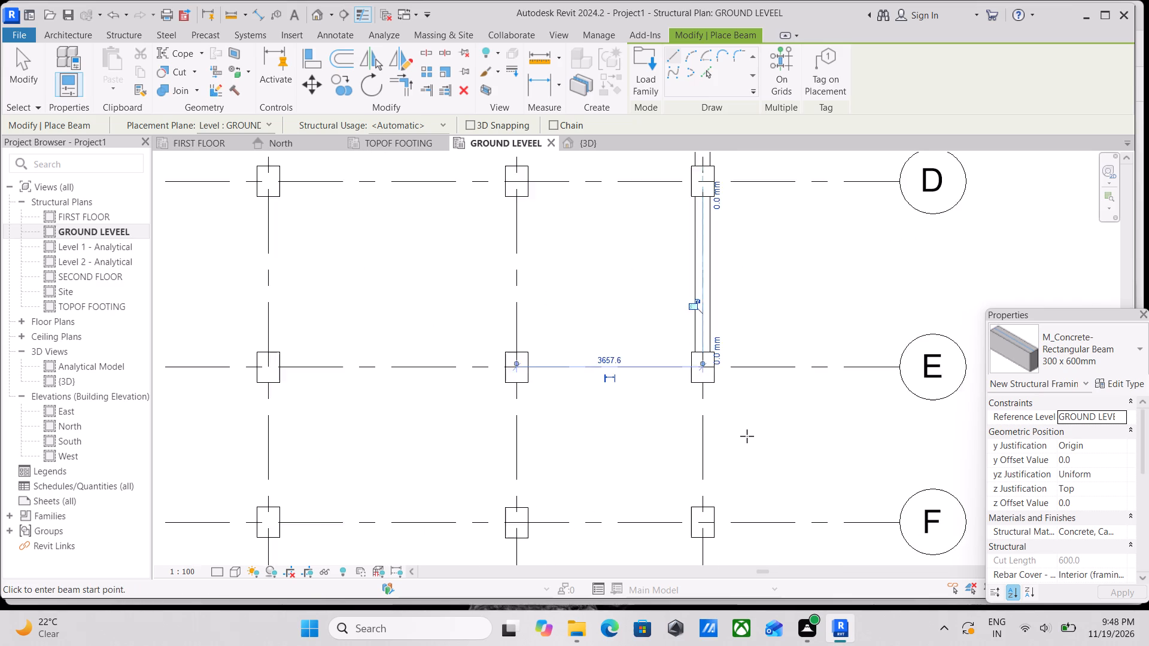
scroll(747, 436, "up", 7)
left_click(678, 304)
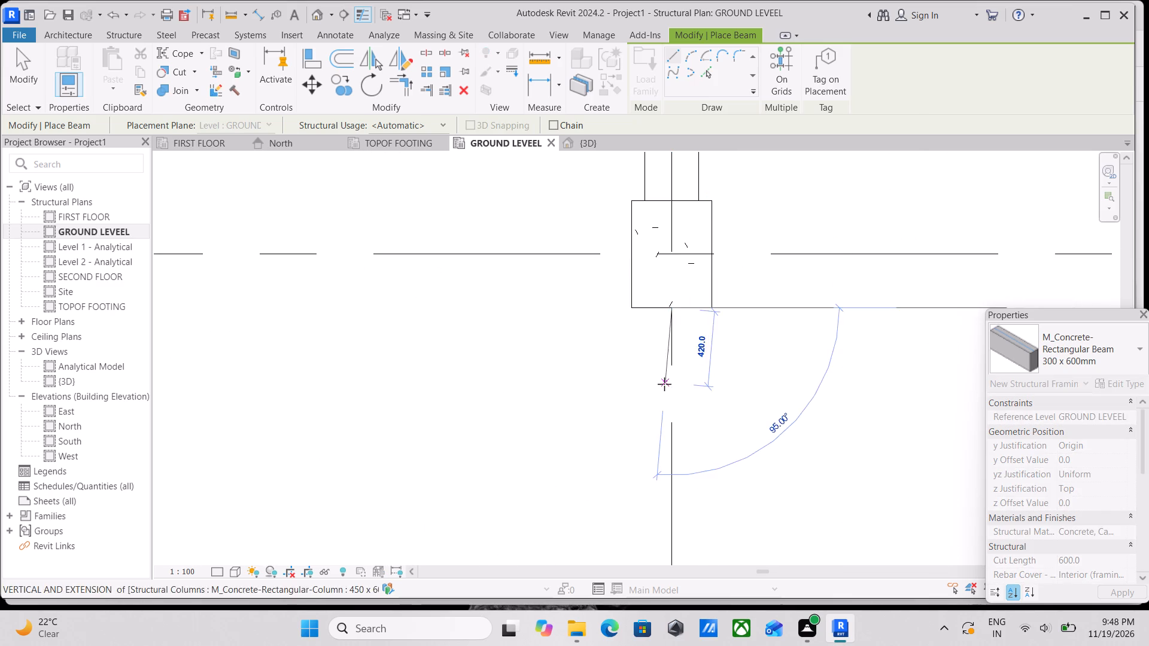
middle_click_drag(664, 373, 661, 123)
scroll(721, 354, "down", 2)
middle_click_drag(719, 352, 648, 158)
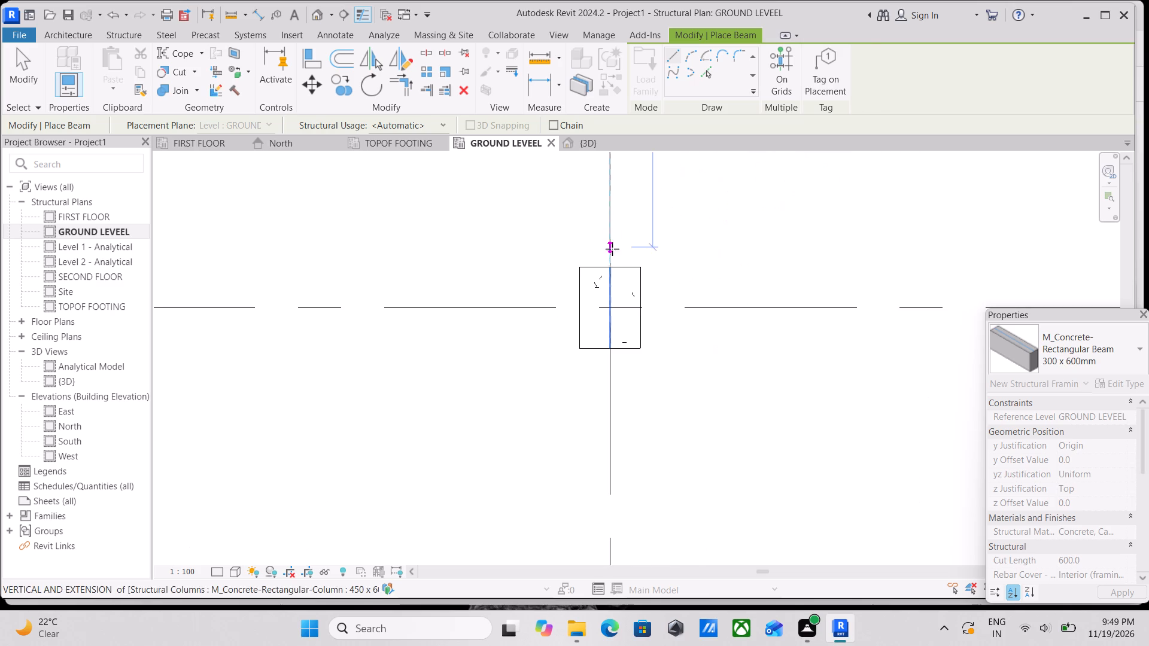
left_click(606, 269)
scroll(606, 269, "down", 5)
scroll(659, 349, "down", 6)
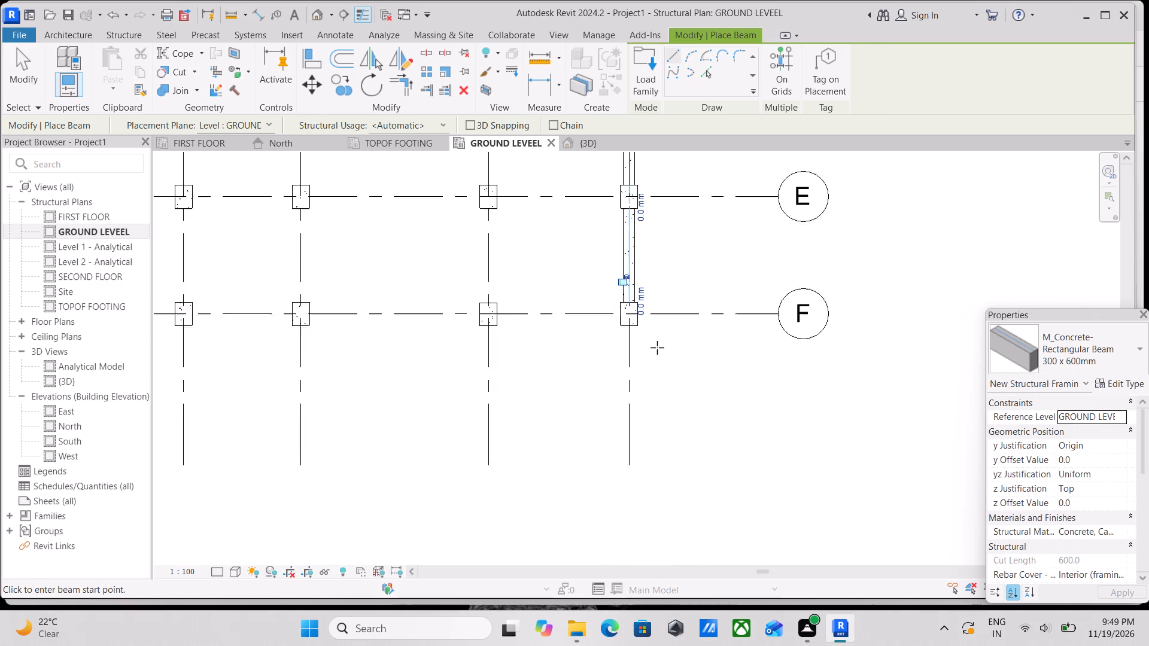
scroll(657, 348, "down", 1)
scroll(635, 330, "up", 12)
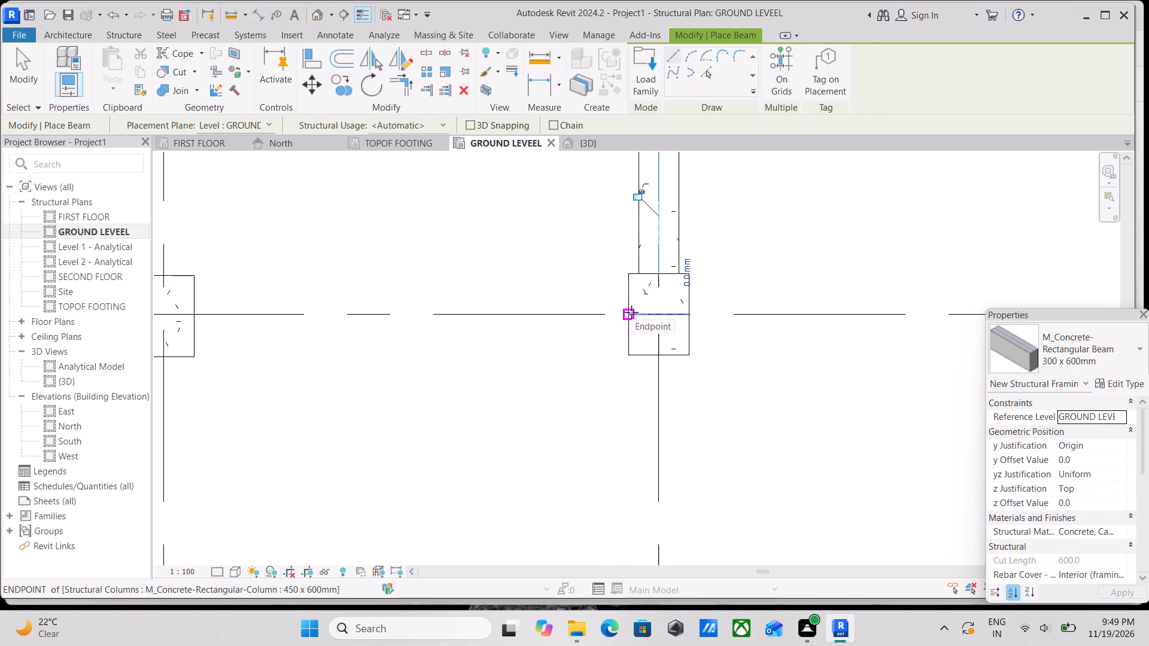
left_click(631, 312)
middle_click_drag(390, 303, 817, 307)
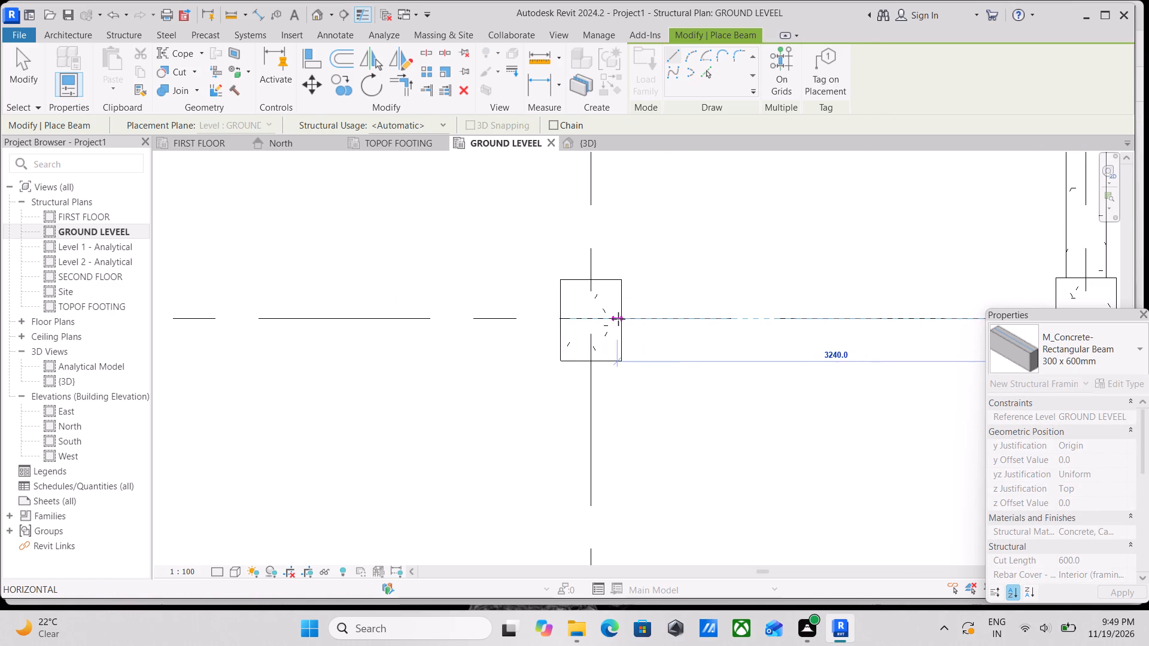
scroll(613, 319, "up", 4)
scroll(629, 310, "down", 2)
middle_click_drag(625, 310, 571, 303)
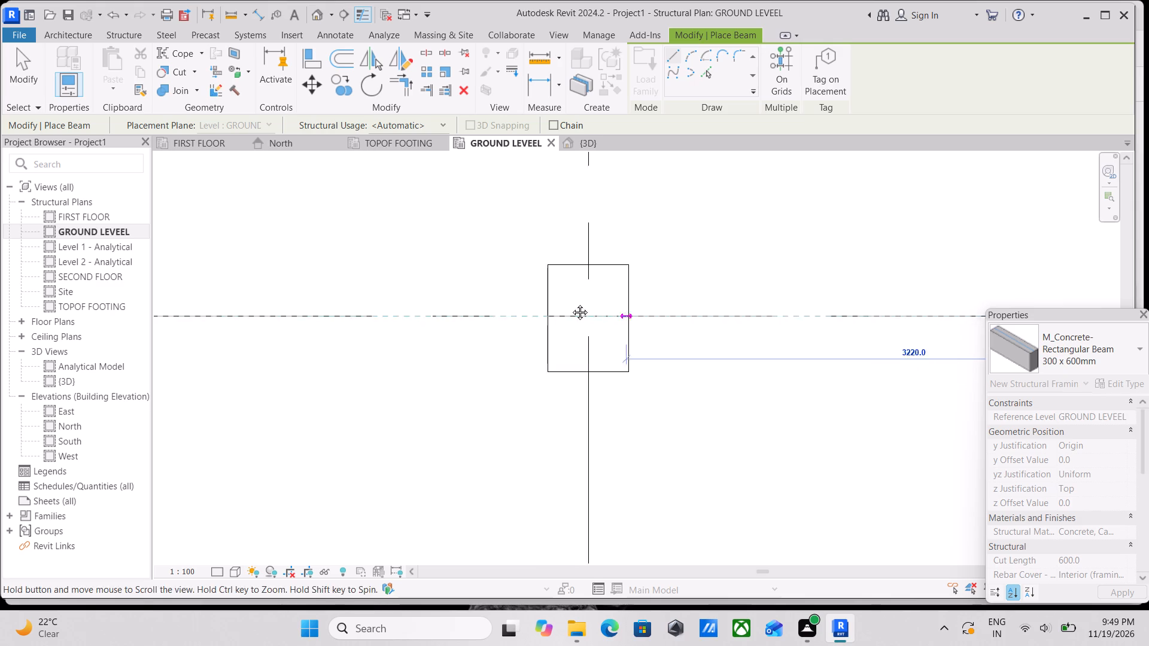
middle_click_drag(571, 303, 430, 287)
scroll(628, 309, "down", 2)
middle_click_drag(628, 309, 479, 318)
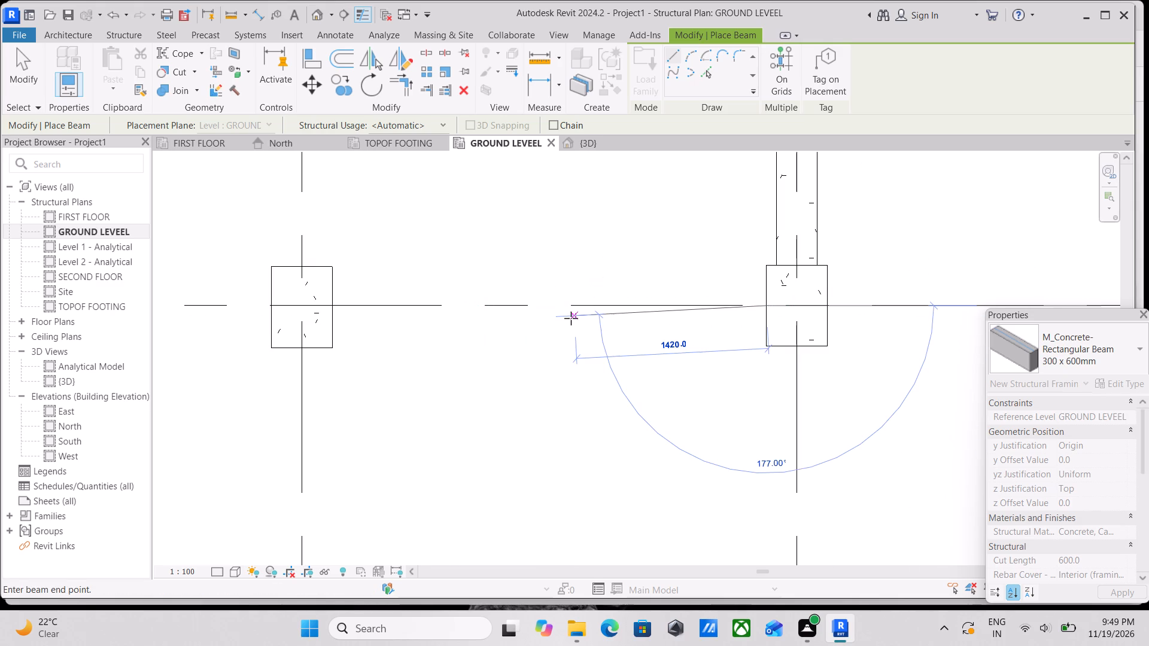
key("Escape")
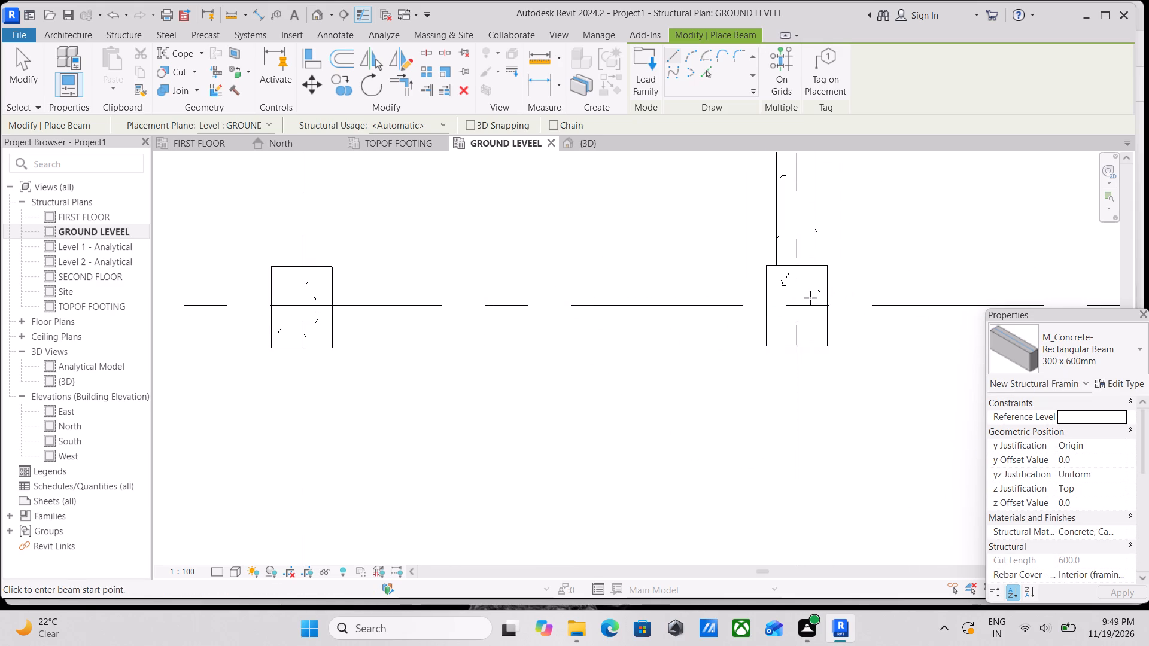
Place a 300 x 600mm concrete beam along grid F between the facing column sides at grids 4 and 3.
left_click(767, 305)
middle_click_drag(610, 307, 810, 315)
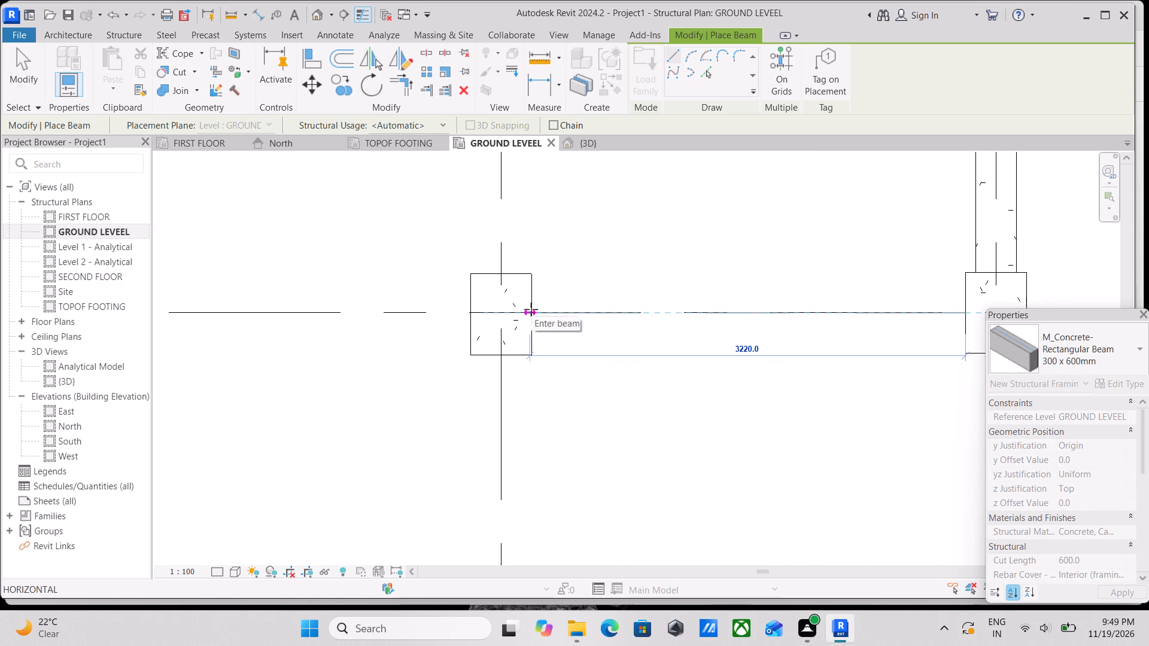
left_click(530, 313)
Place a 300 x 600mm concrete beam along grid F from the column at grid 3 to the column at grid 2.
scroll(575, 364, "down", 1)
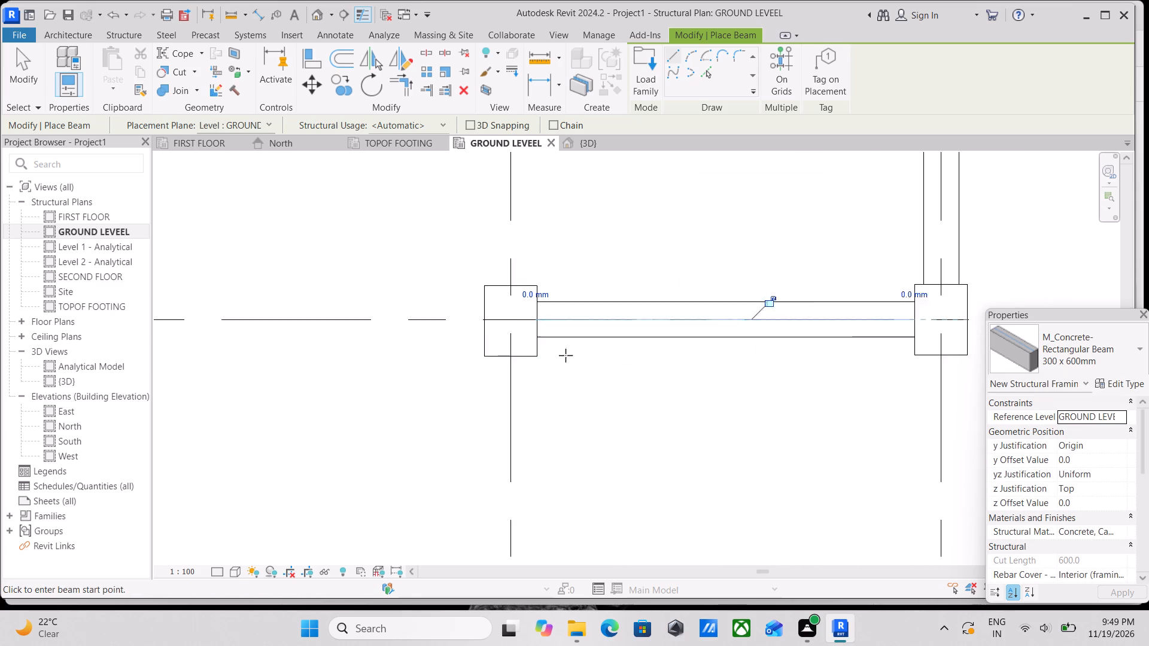
scroll(566, 355, "down", 1)
scroll(510, 323, "up", 3)
left_click(496, 324)
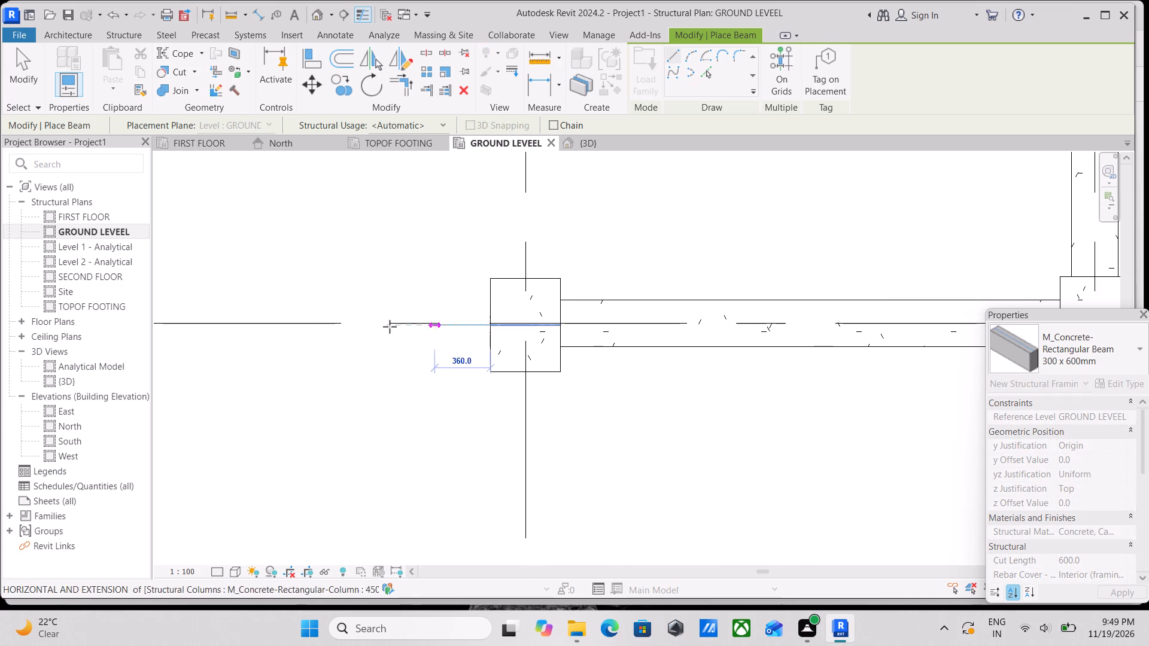
middle_click_drag(333, 318, 774, 296)
middle_click_drag(299, 324, 615, 322)
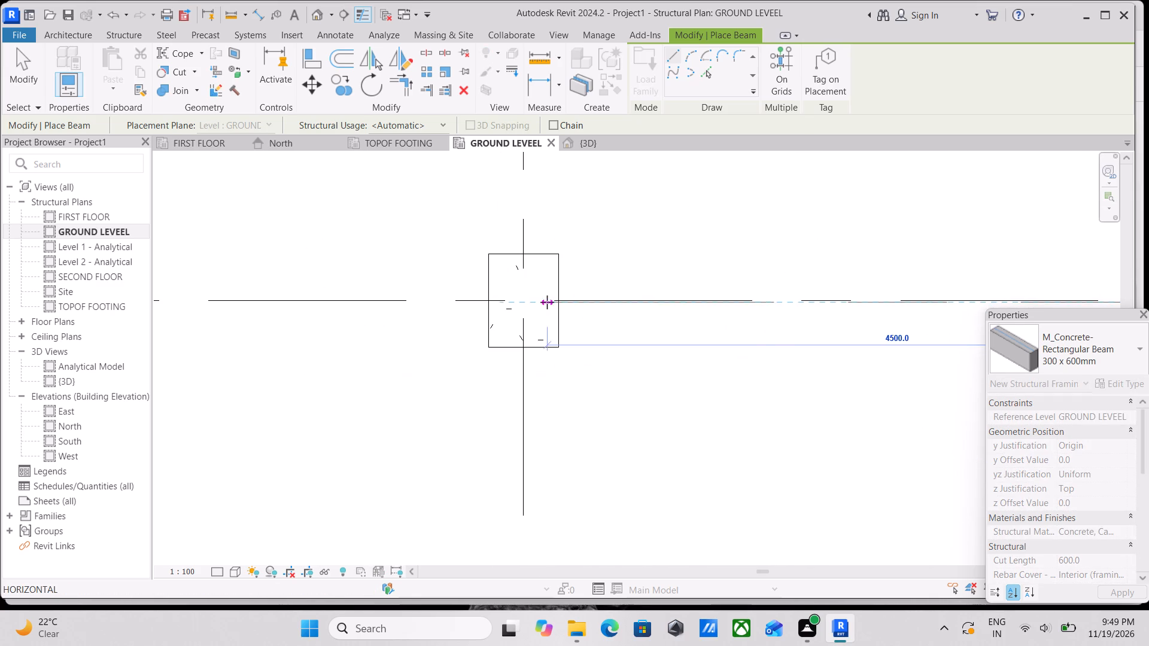
scroll(560, 300, "up", 3)
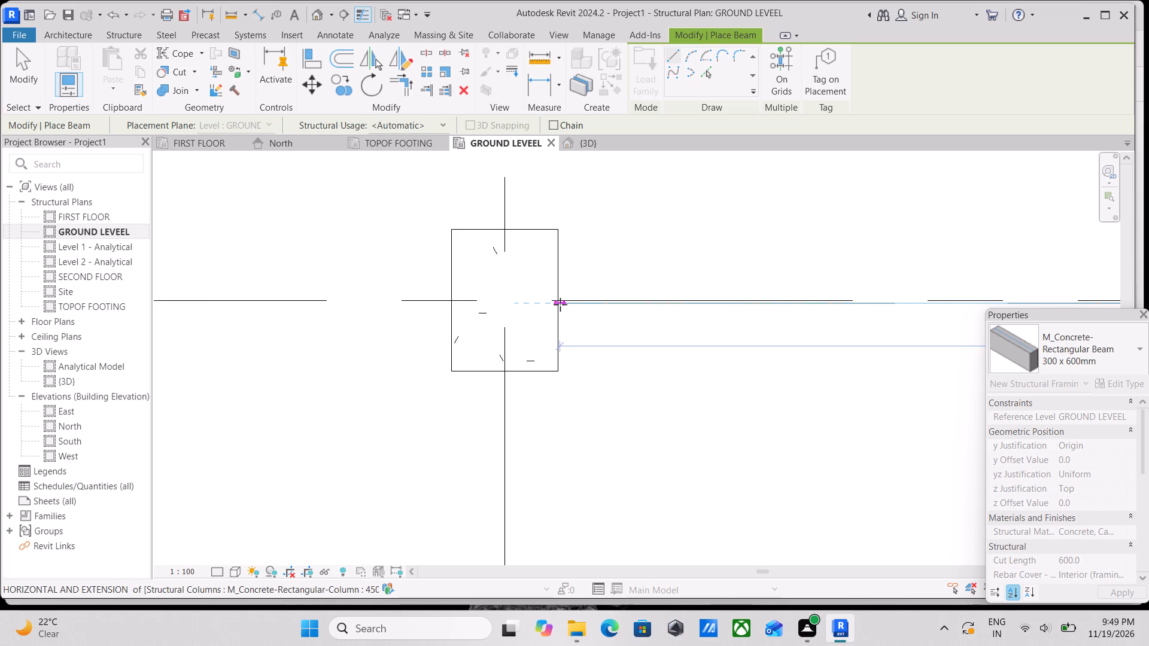
left_click(560, 304)
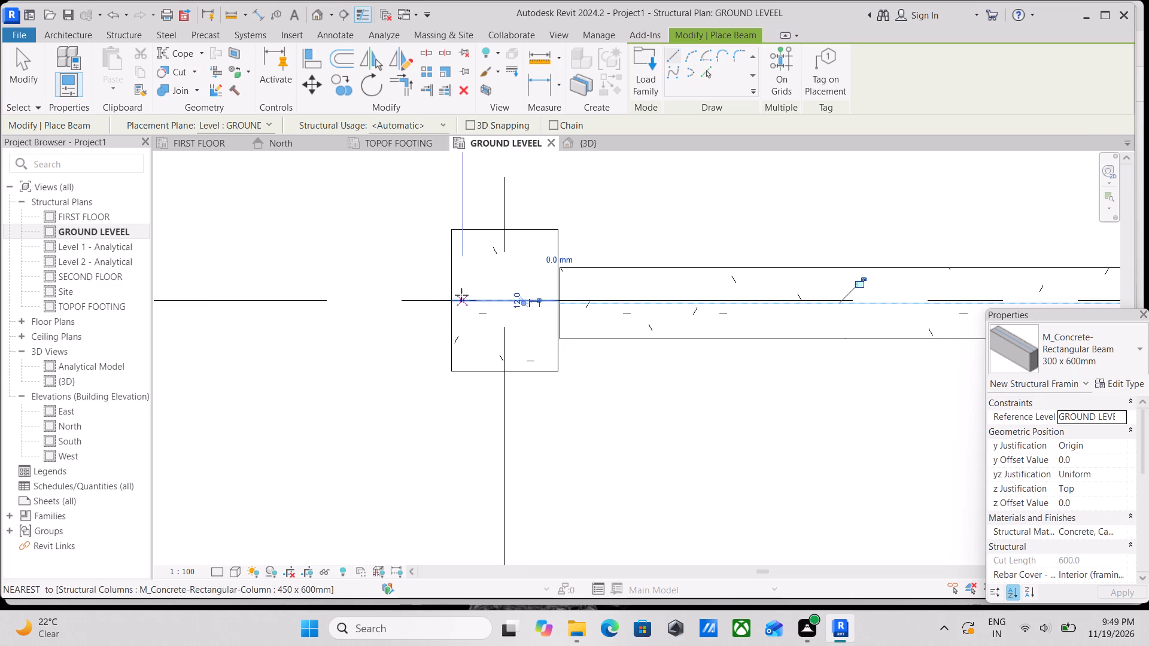
Place a 300 x 600mm concrete beam along grid F from the column at grid 2 to the column at grid 1.
left_click(455, 301)
middle_click_drag(293, 300, 823, 280)
scroll(553, 286, "down", 1)
middle_click_drag(553, 286, 741, 309)
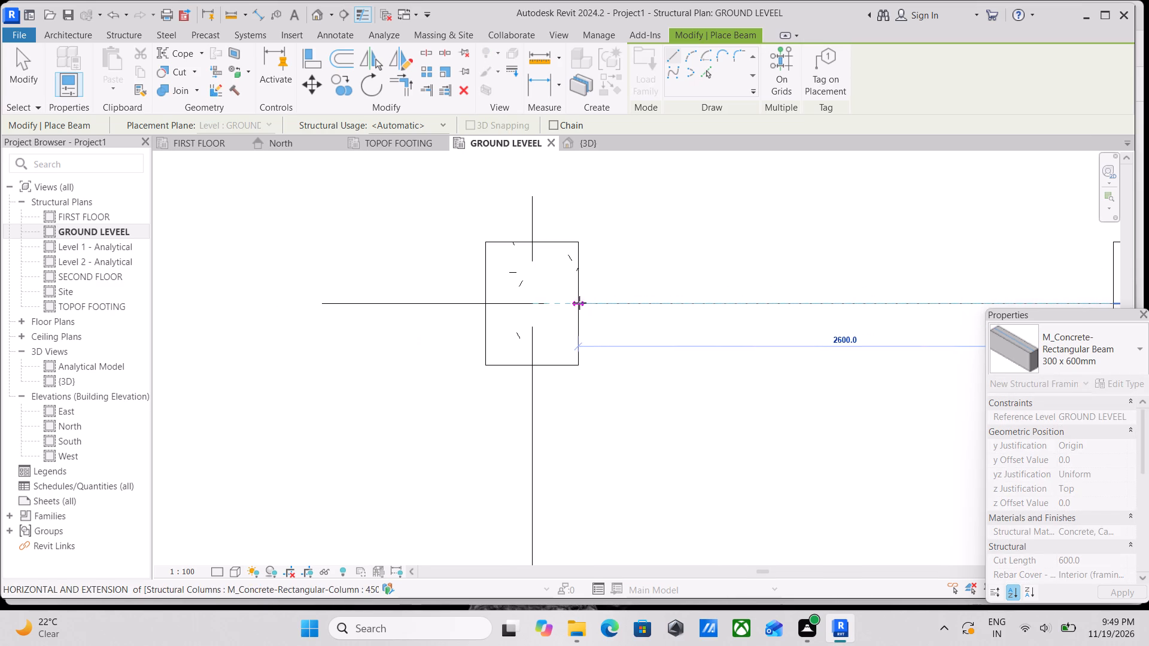
left_click(576, 304)
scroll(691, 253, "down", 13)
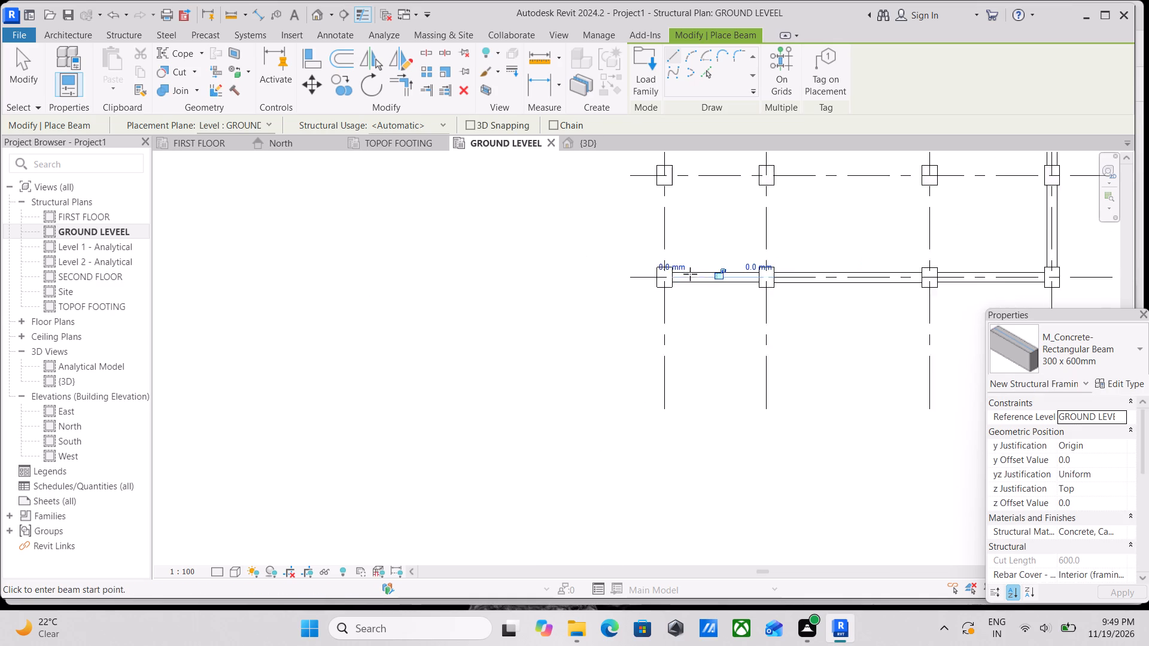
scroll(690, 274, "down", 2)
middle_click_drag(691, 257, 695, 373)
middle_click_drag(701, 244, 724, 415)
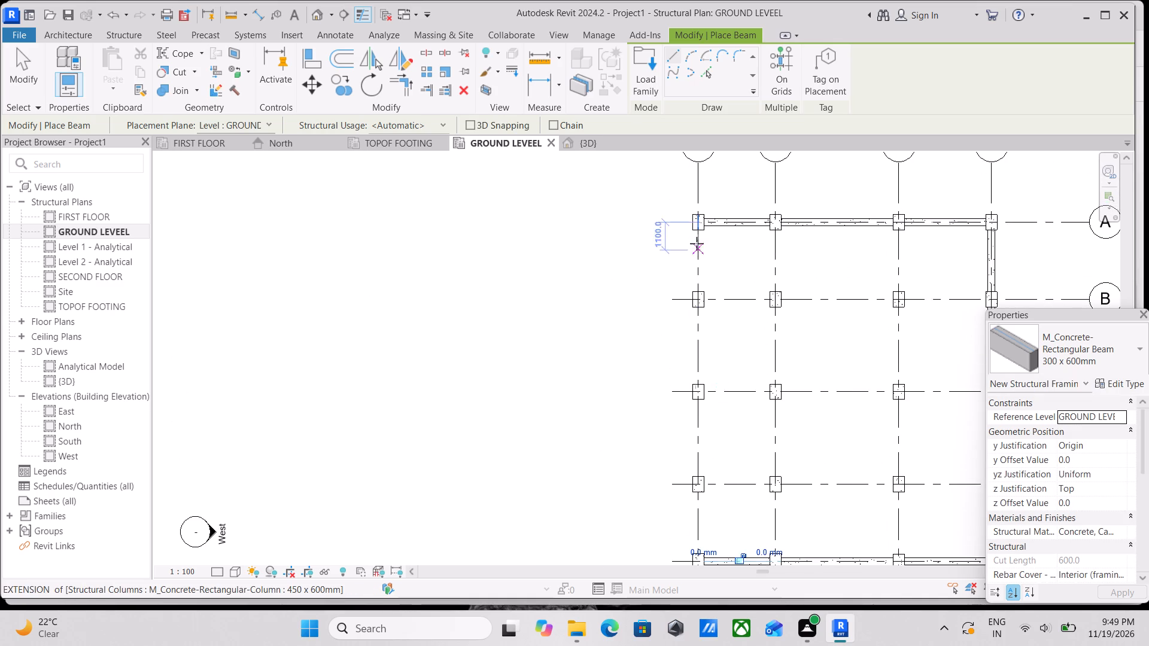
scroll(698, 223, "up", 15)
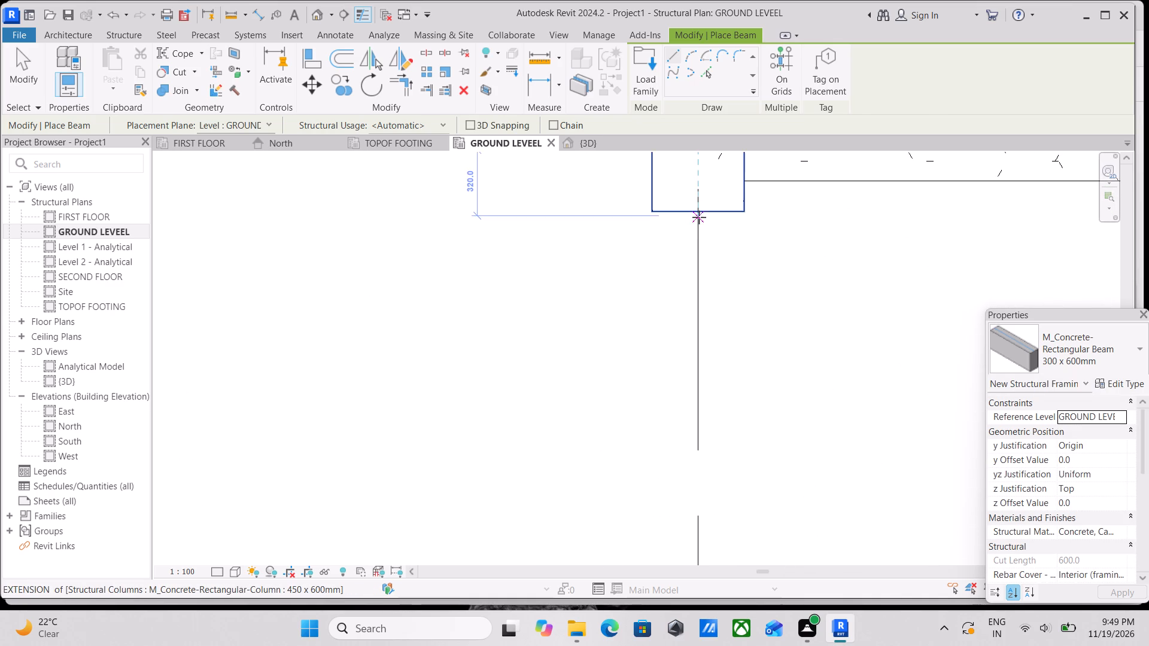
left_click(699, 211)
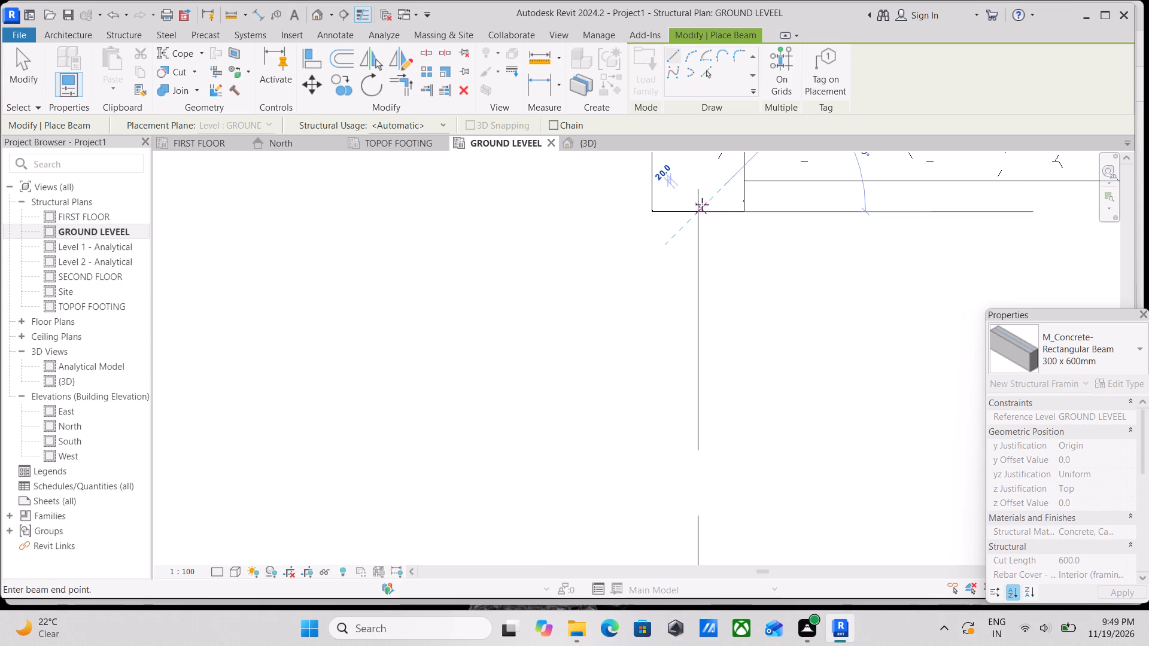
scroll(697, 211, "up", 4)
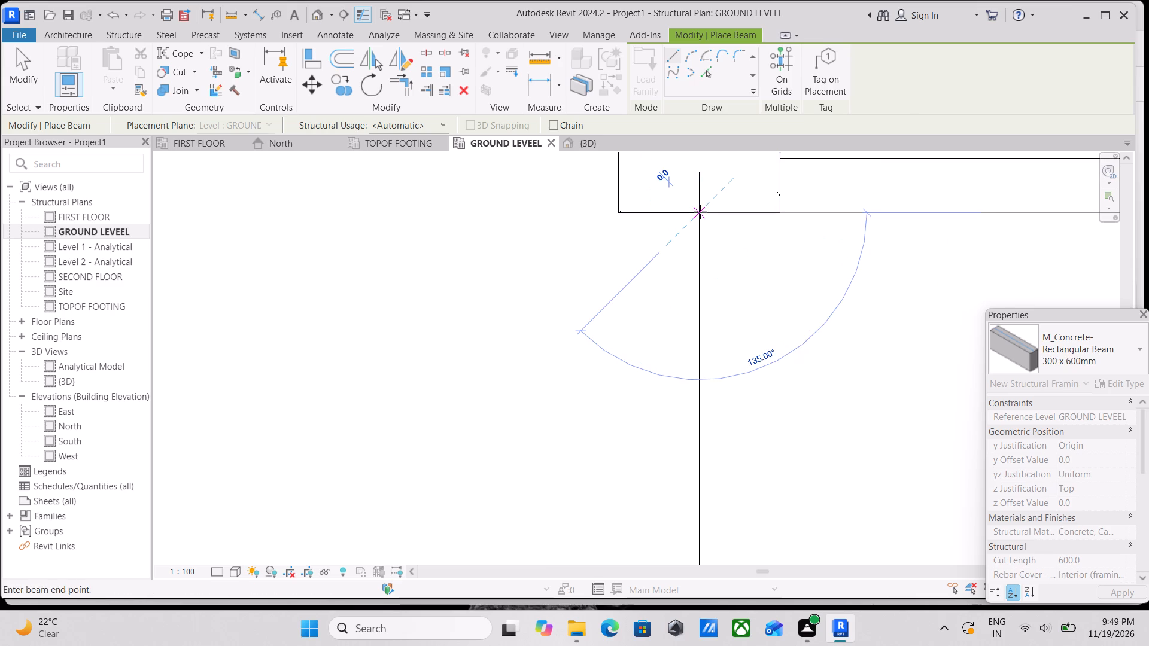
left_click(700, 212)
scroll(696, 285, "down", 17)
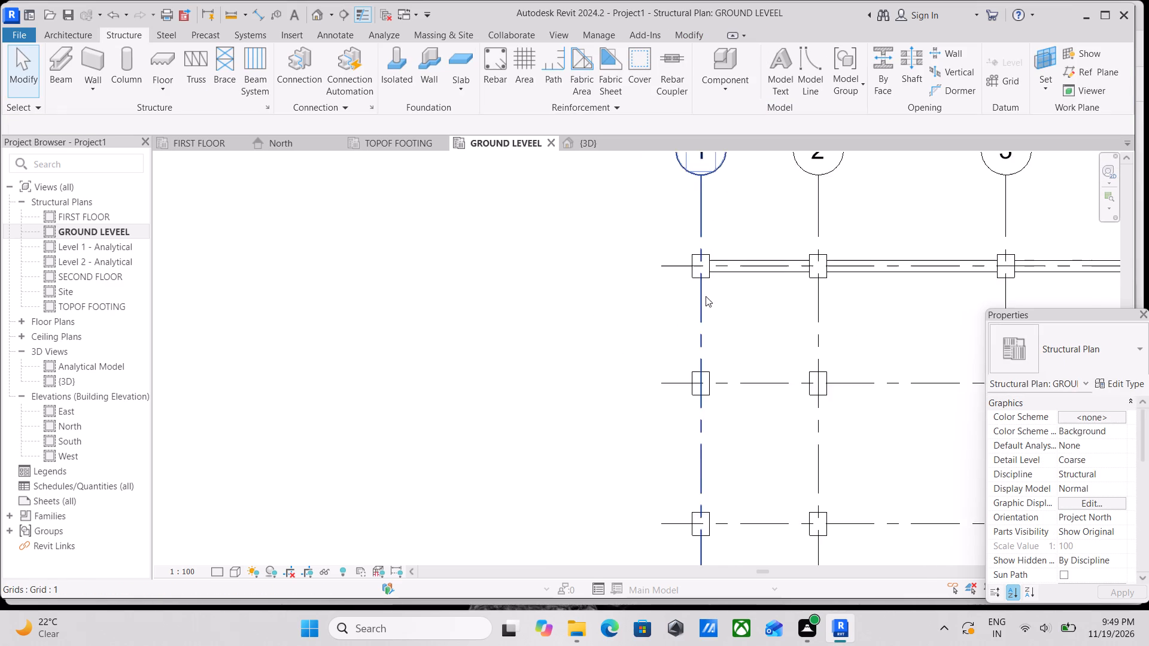
Place a 300 x 600mm concrete beam along grid 1 from the column at grid F to the column at grid E.
scroll(715, 316, "down", 3)
middle_click_drag(710, 306, 700, 156)
scroll(719, 458, "up", 4)
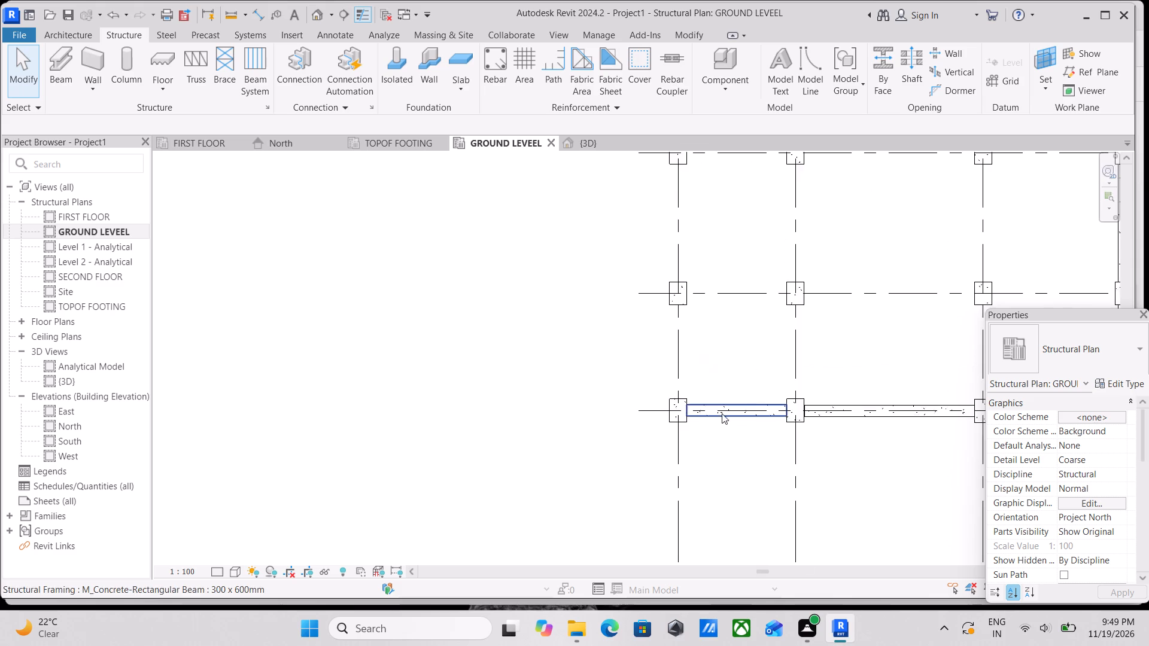
scroll(722, 413, "up", 5)
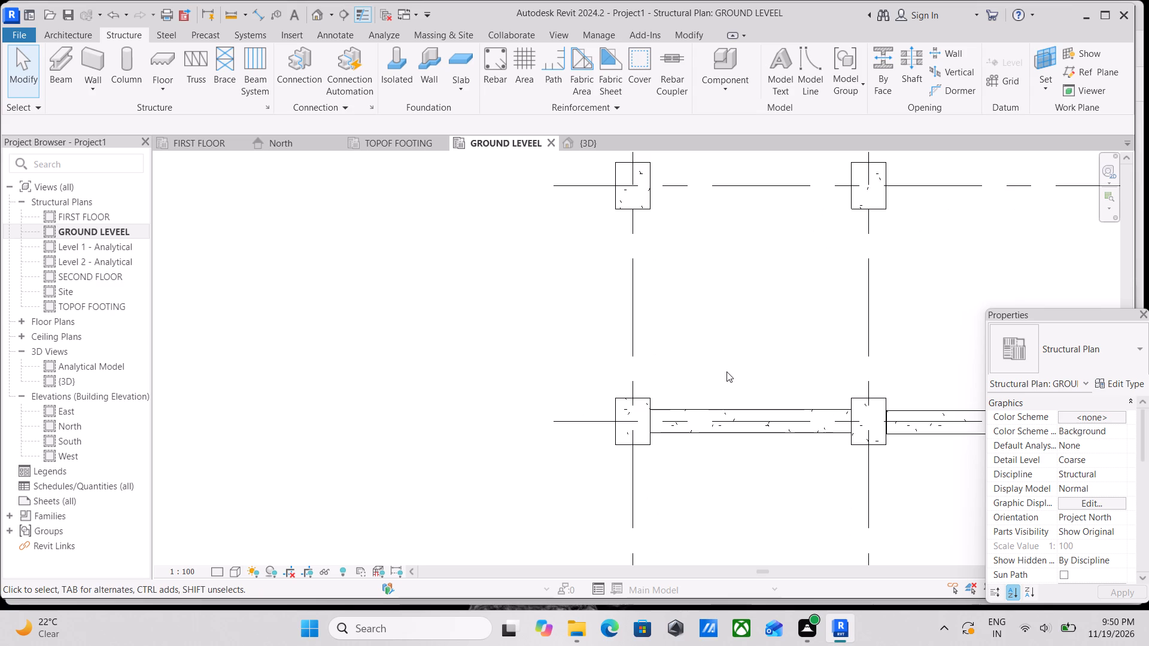
scroll(658, 340, "down", 5)
middle_click_drag(676, 324, 664, 321)
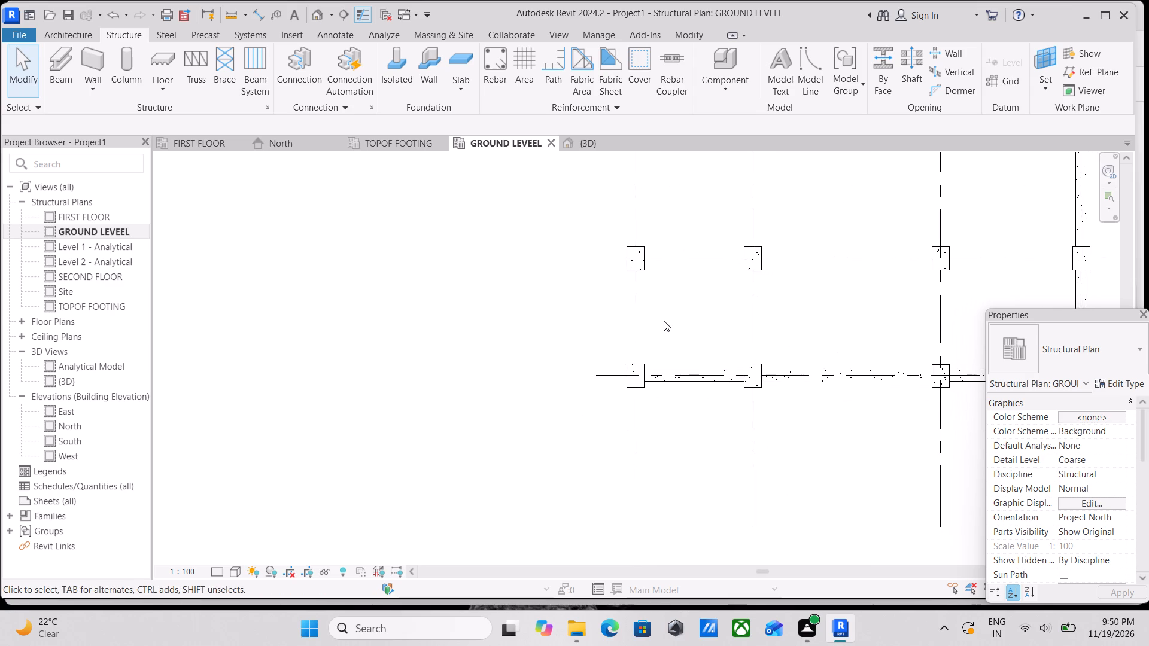
type("BM")
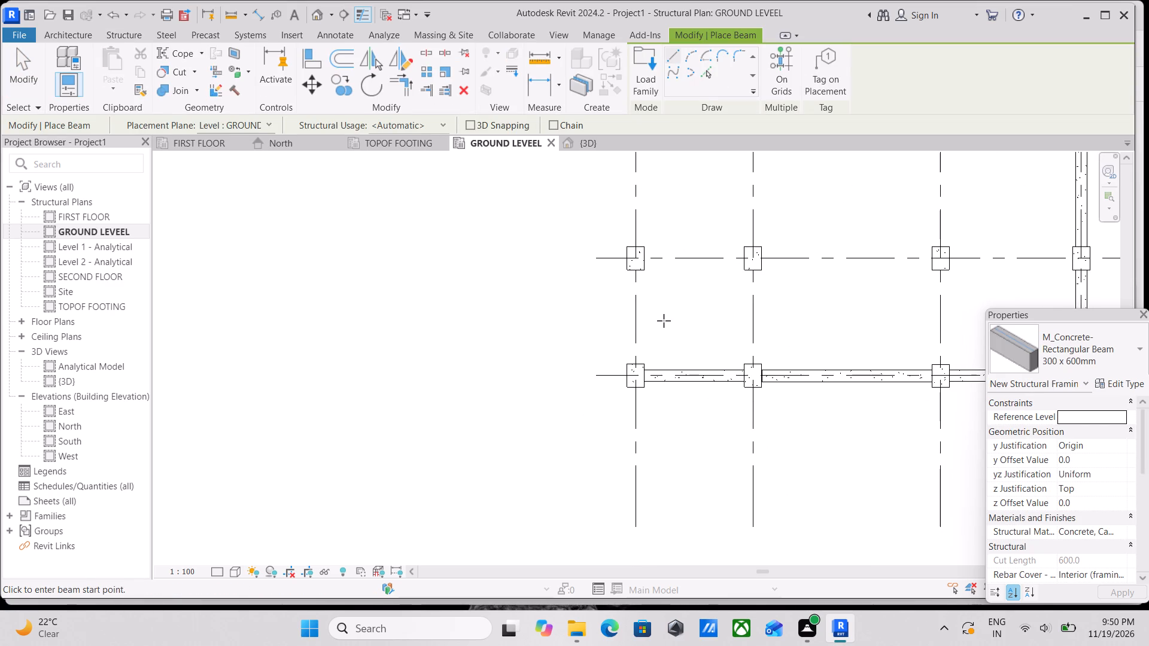
scroll(650, 354, "up", 4)
scroll(603, 395, "up", 4)
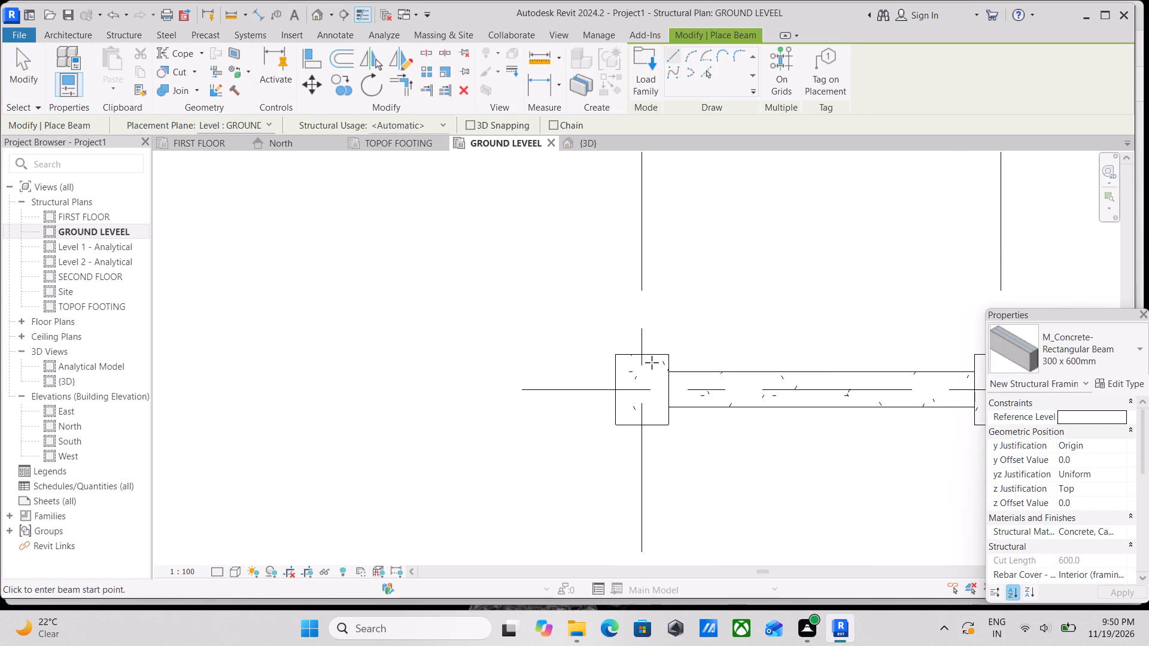
left_click(641, 359)
middle_click_drag(636, 240, 670, 498)
left_click(679, 322)
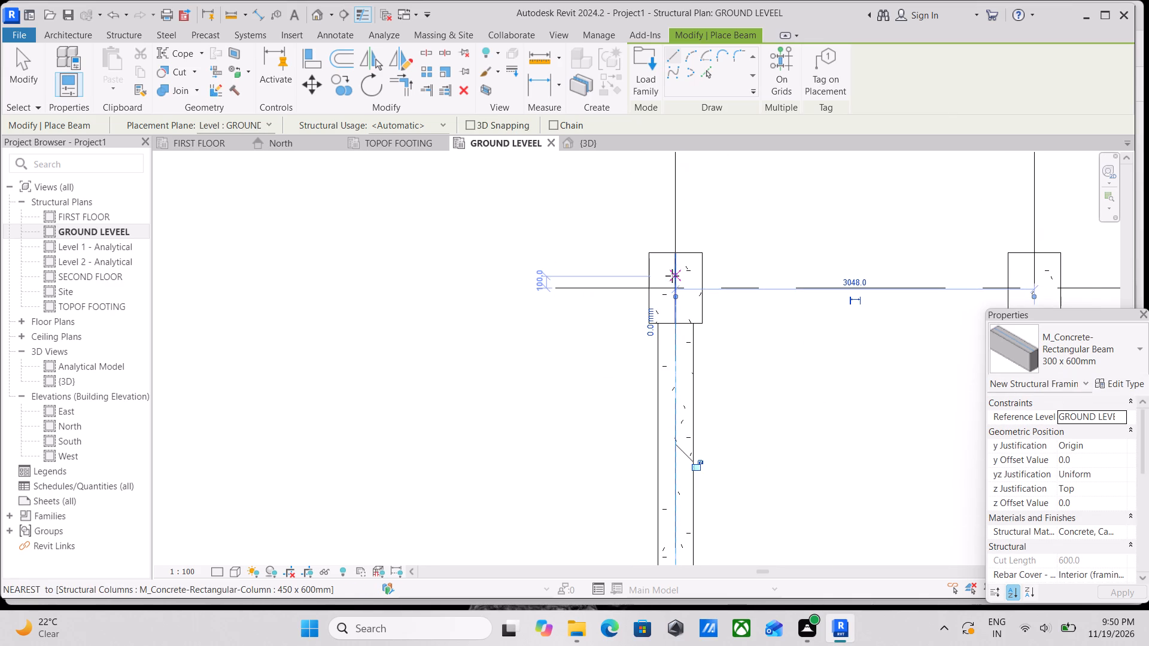
Place a 300 x 600mm concrete beam along grid 1 from the column at grid E to the column at grid D.
scroll(673, 282, "up", 3)
left_click(672, 240)
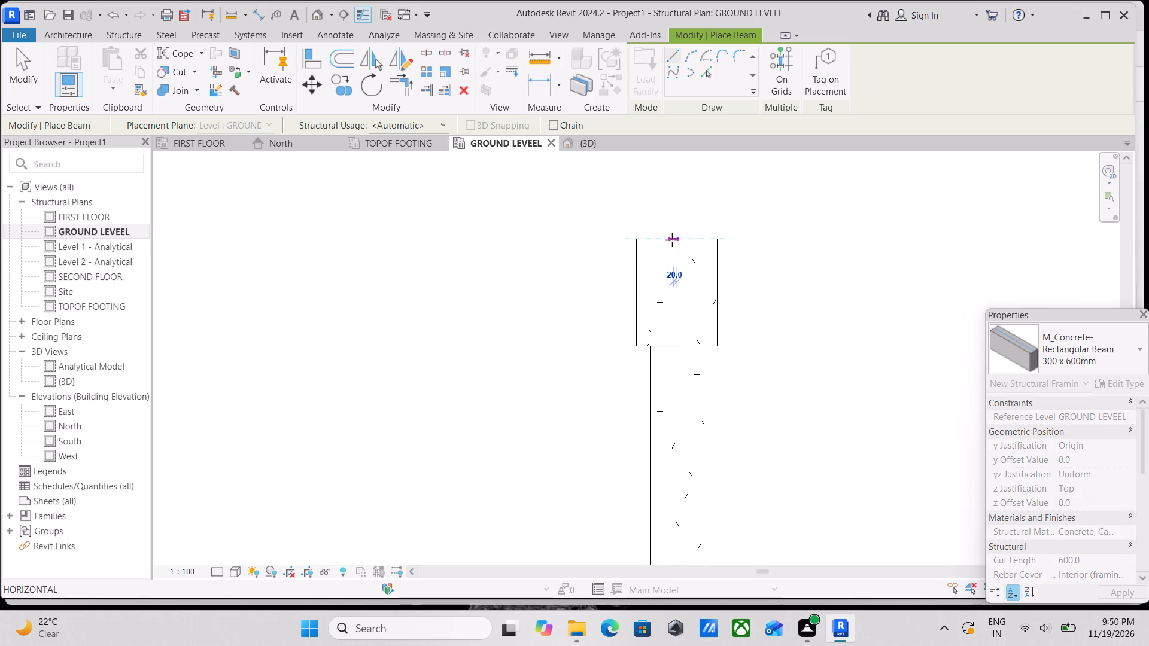
middle_click_drag(672, 240, 715, 475)
middle_click_drag(710, 274, 734, 553)
scroll(745, 304, "down", 1)
middle_click_drag(745, 305, 773, 487)
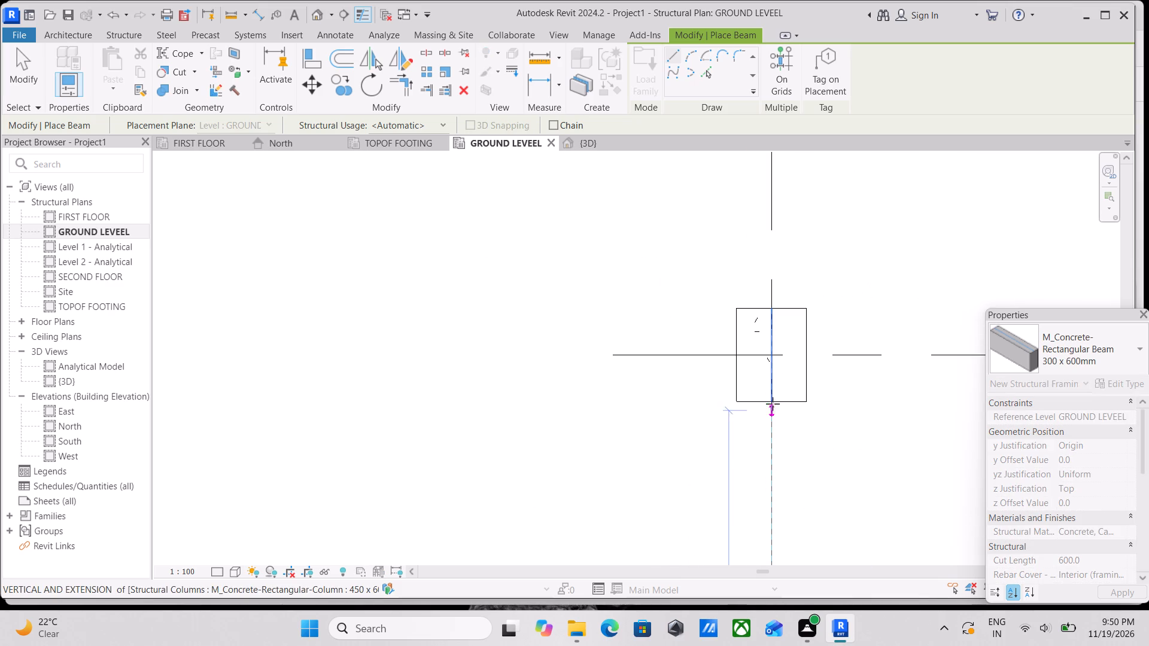
left_click(772, 401)
Place a 300 x 600mm concrete beam along grid 1 from the column at grid D to the column at grid B.
scroll(772, 401, "down", 4)
scroll(771, 361, "up", 2)
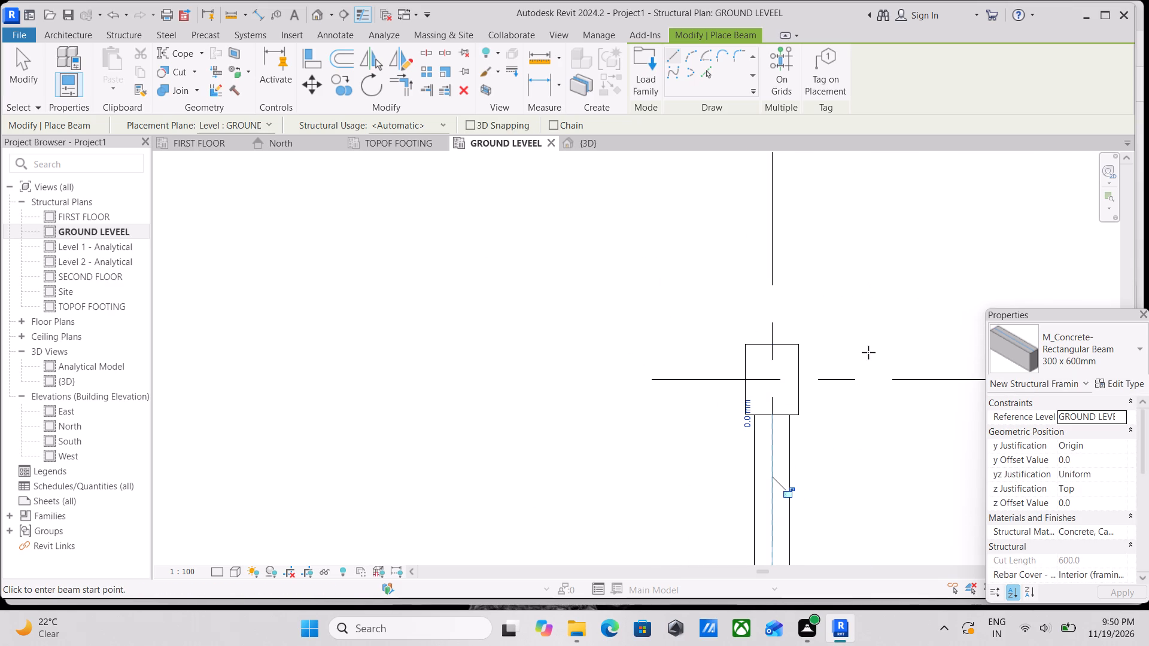
left_click(776, 345)
middle_click_drag(788, 212, 813, 499)
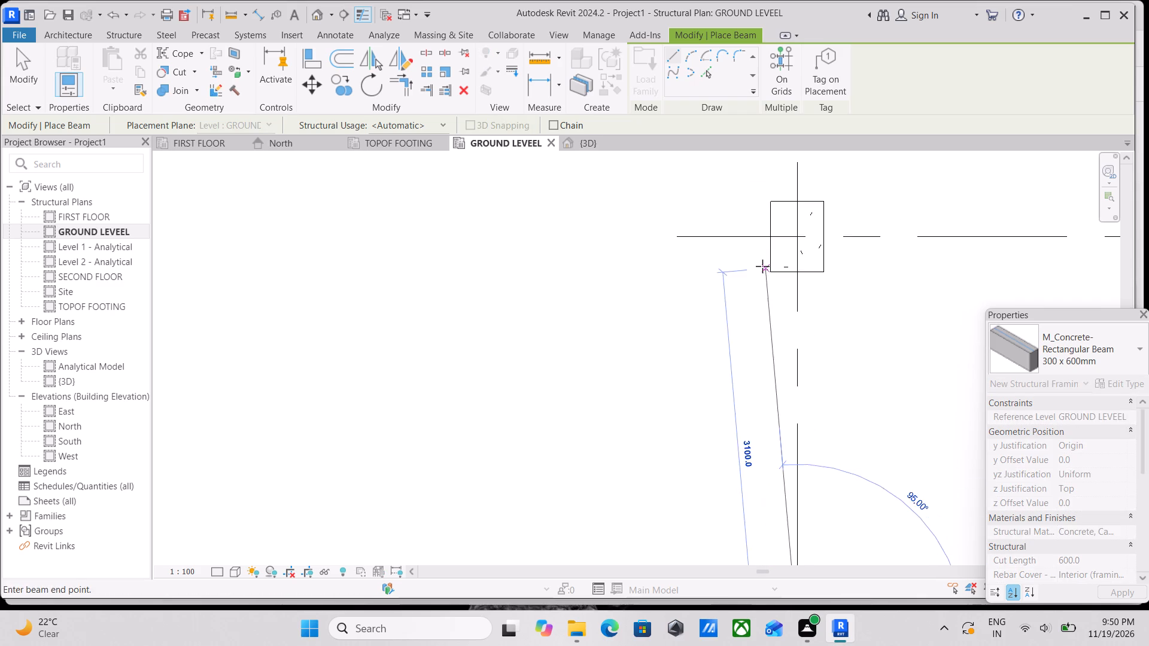
middle_click_drag(762, 266, 808, 382)
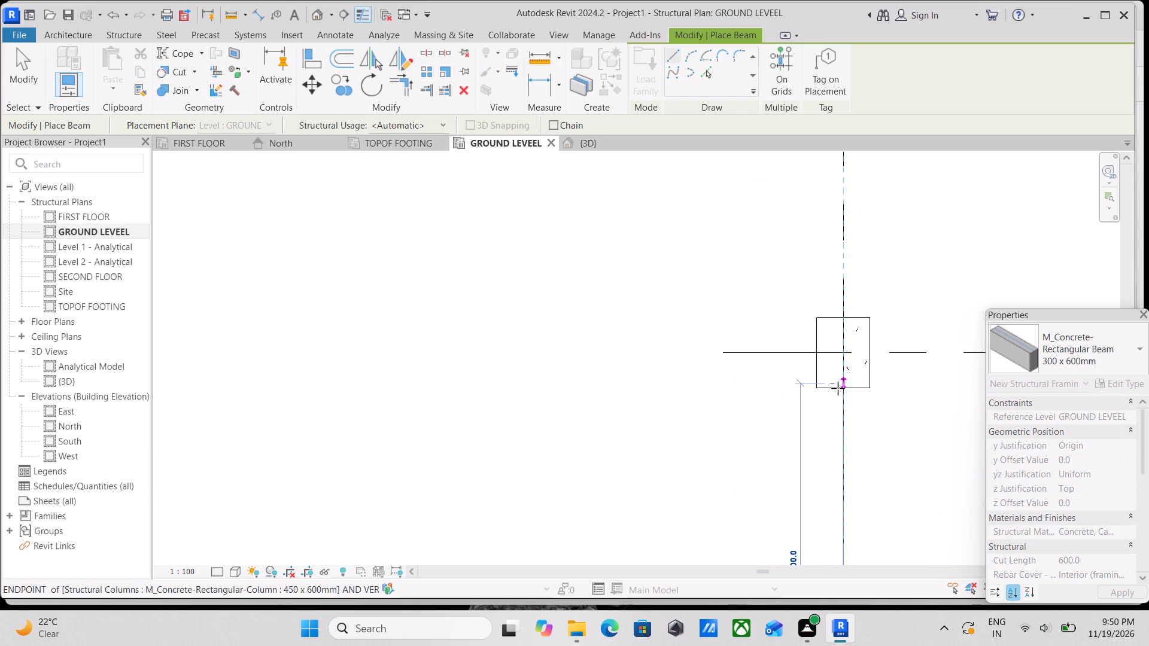
left_click(843, 388)
Place a 300 x 600mm concrete beam along grid 1 from the column at grid B to the column at grid A, finishing beam placement.
scroll(843, 385, "down", 3)
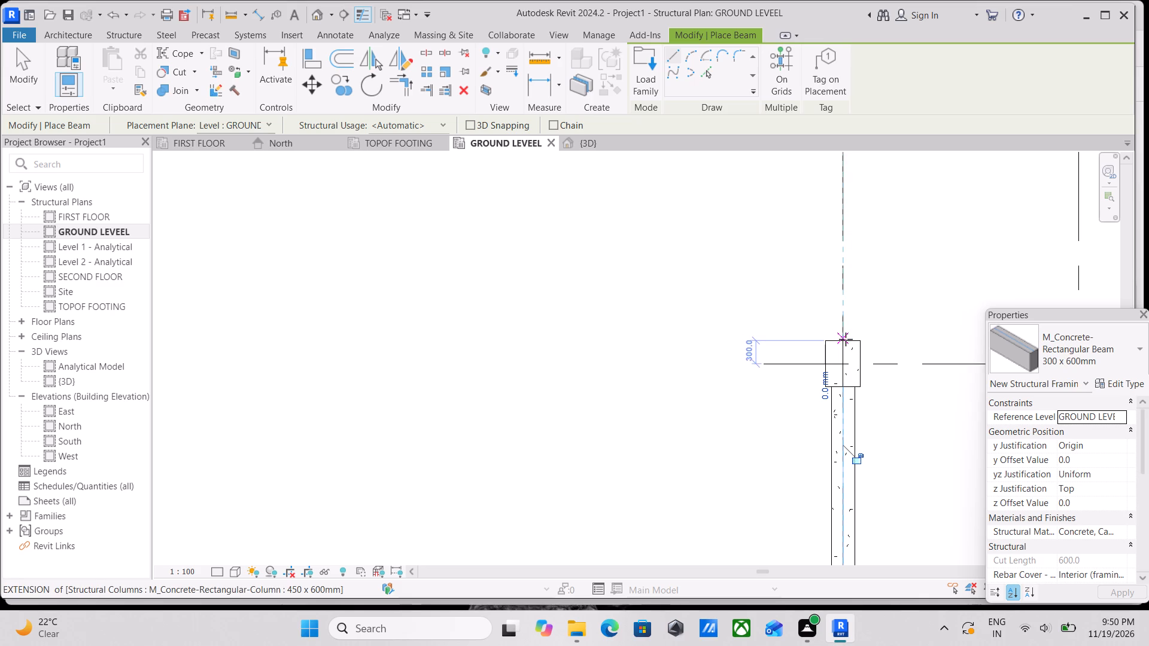
left_click(842, 345)
scroll(839, 202, "down", 1)
middle_click_drag(841, 212, 835, 455)
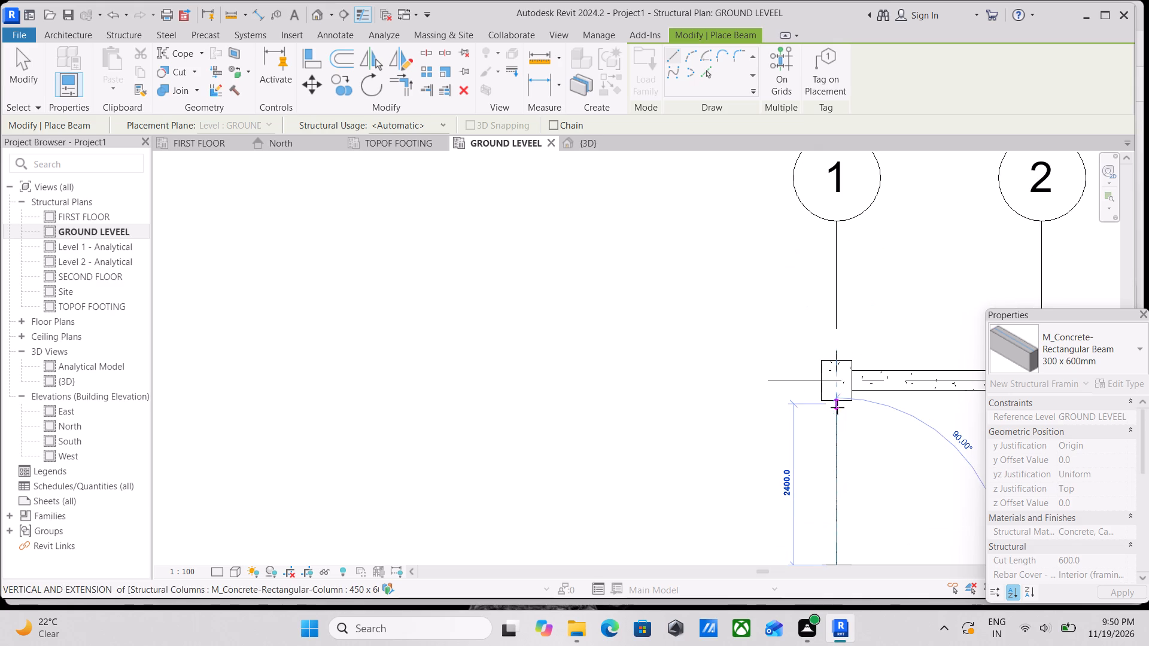
left_click(835, 397)
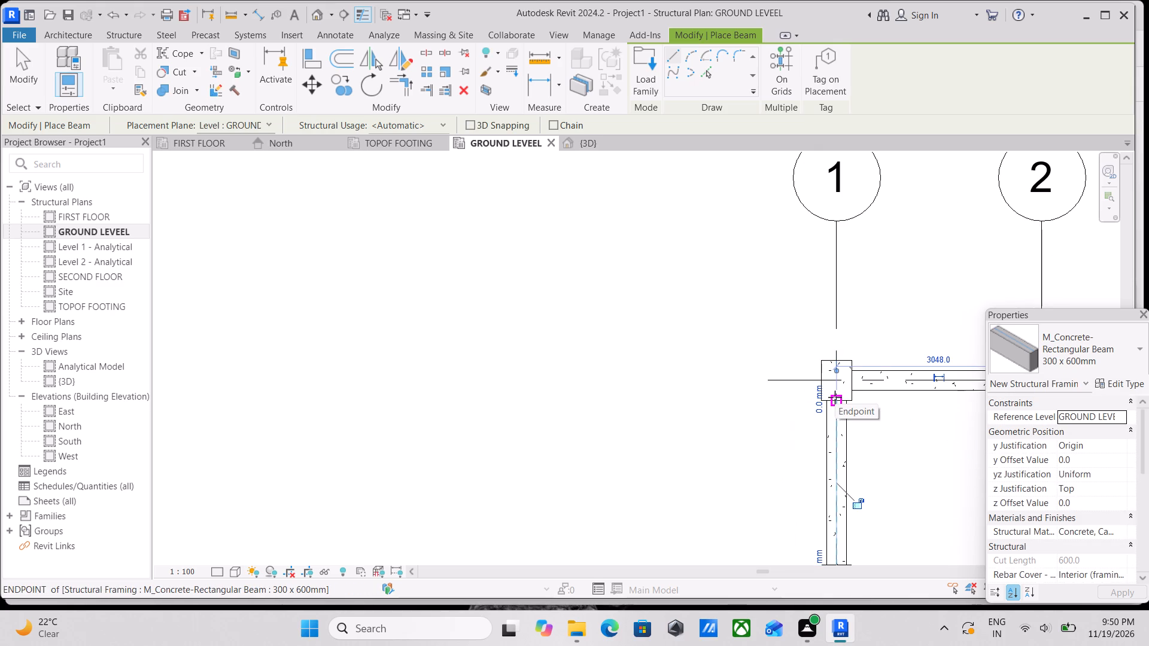
key("Escape")
scroll(835, 397, "down", 2)
middle_click_drag(834, 397, 738, 353)
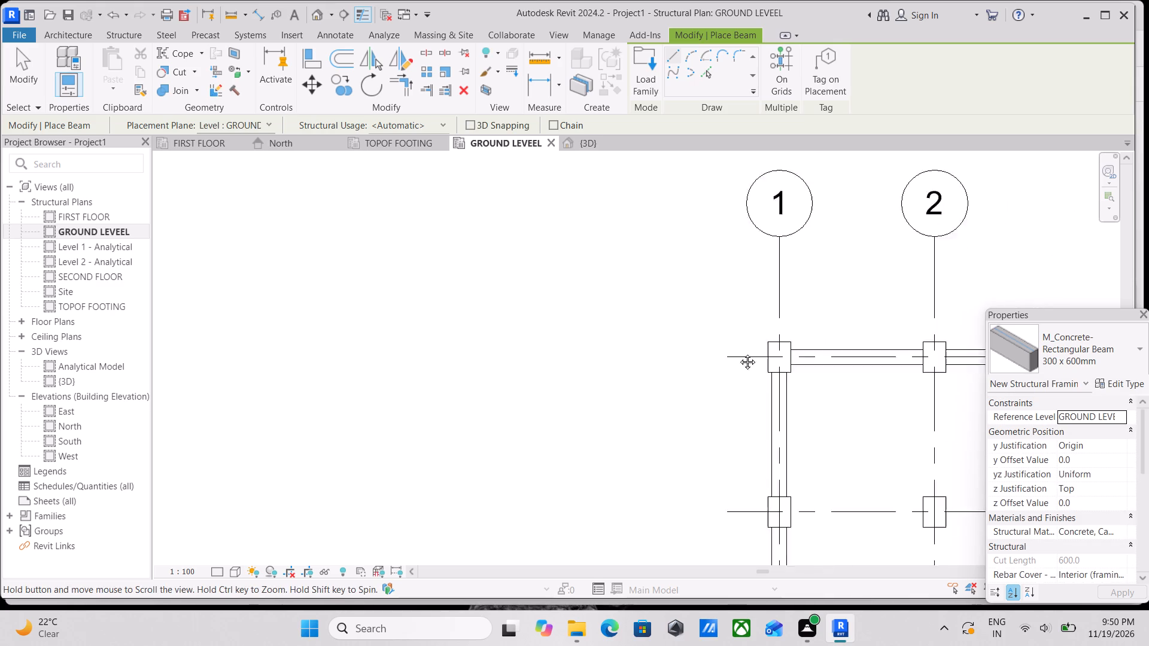
middle_click_drag(738, 353, 504, 185)
key("Escape")
Stretch the grid F beam between grids 2 and 3 so its end meets the face of the grid 2 column.
scroll(581, 353, "down", 2)
middle_click_drag(580, 351, 525, 169)
middle_click_drag(582, 474, 564, 272)
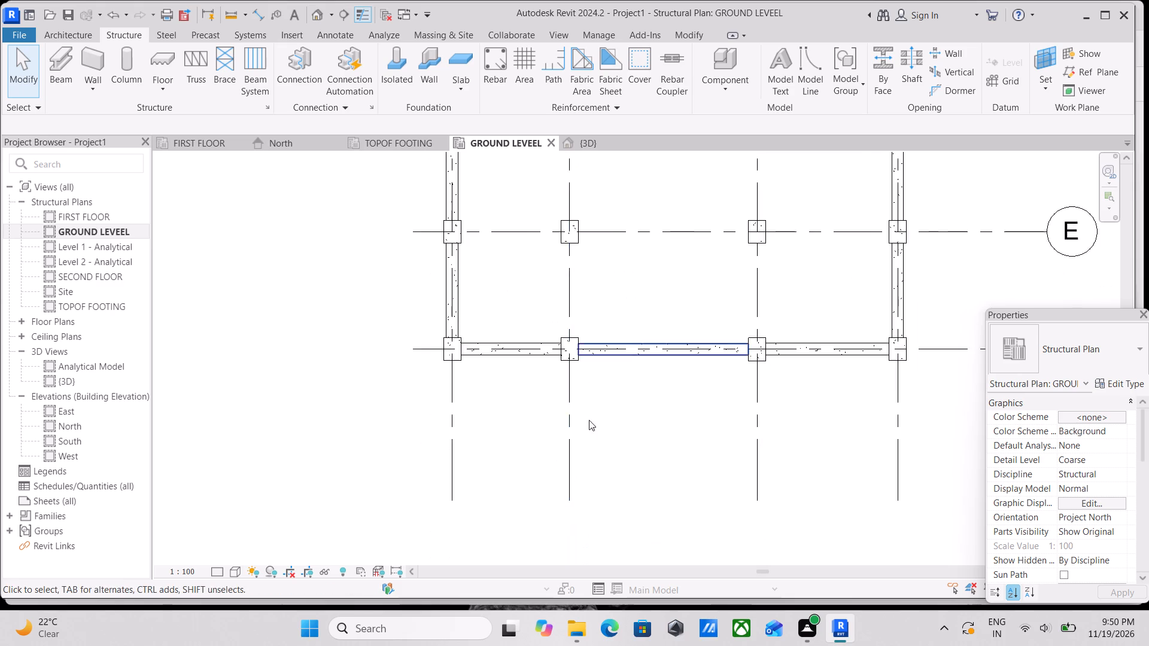
scroll(587, 404, "up", 3)
scroll(574, 316, "up", 17)
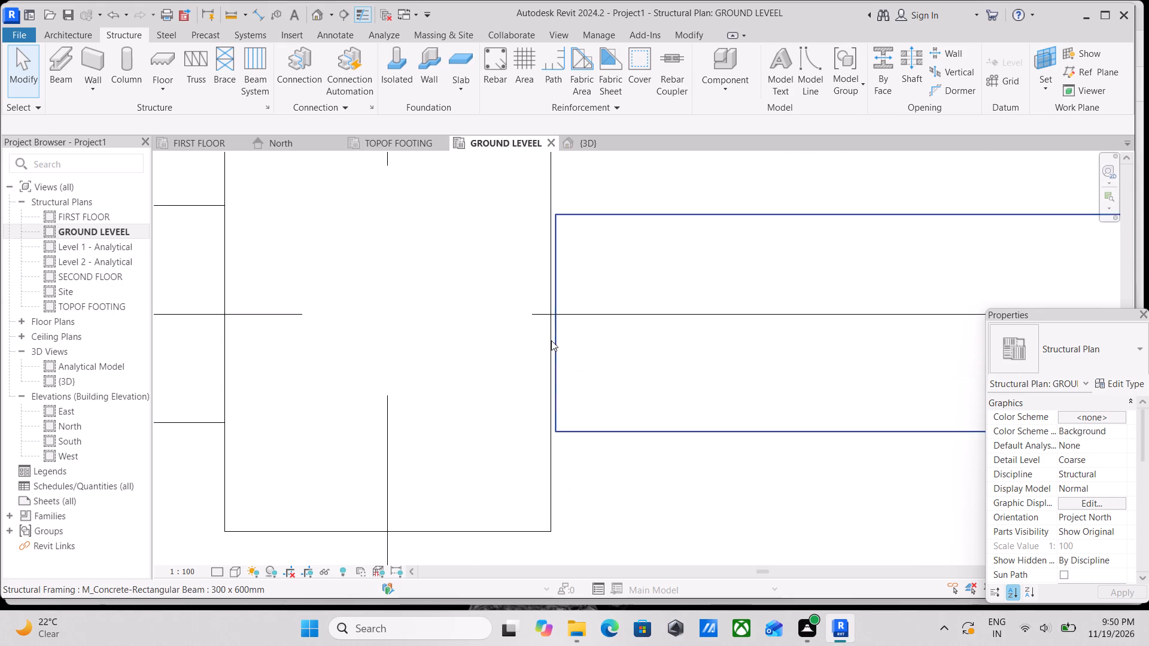
scroll(551, 340, "up", 9)
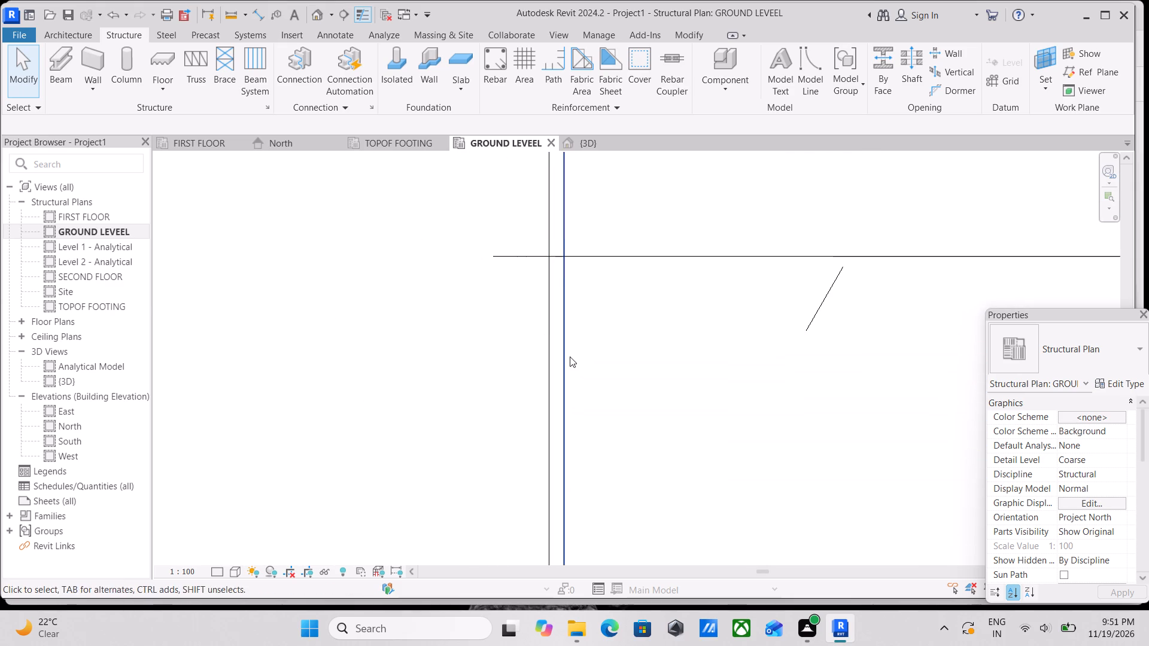
left_click(567, 355)
scroll(567, 355, "down", 4)
left_click_drag(564, 318, 552, 318)
scroll(560, 321, "down", 5)
key("Escape")
scroll(566, 325, "down", 7)
key("Escape")
scroll(566, 326, "down", 8)
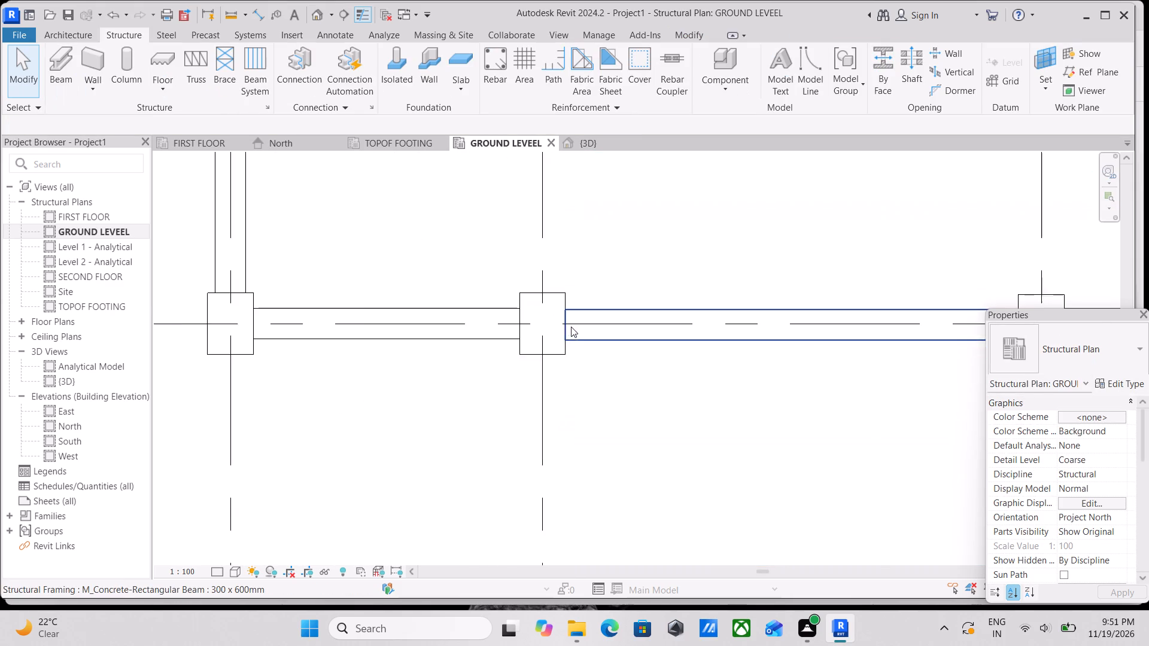
scroll(571, 327, "down", 3)
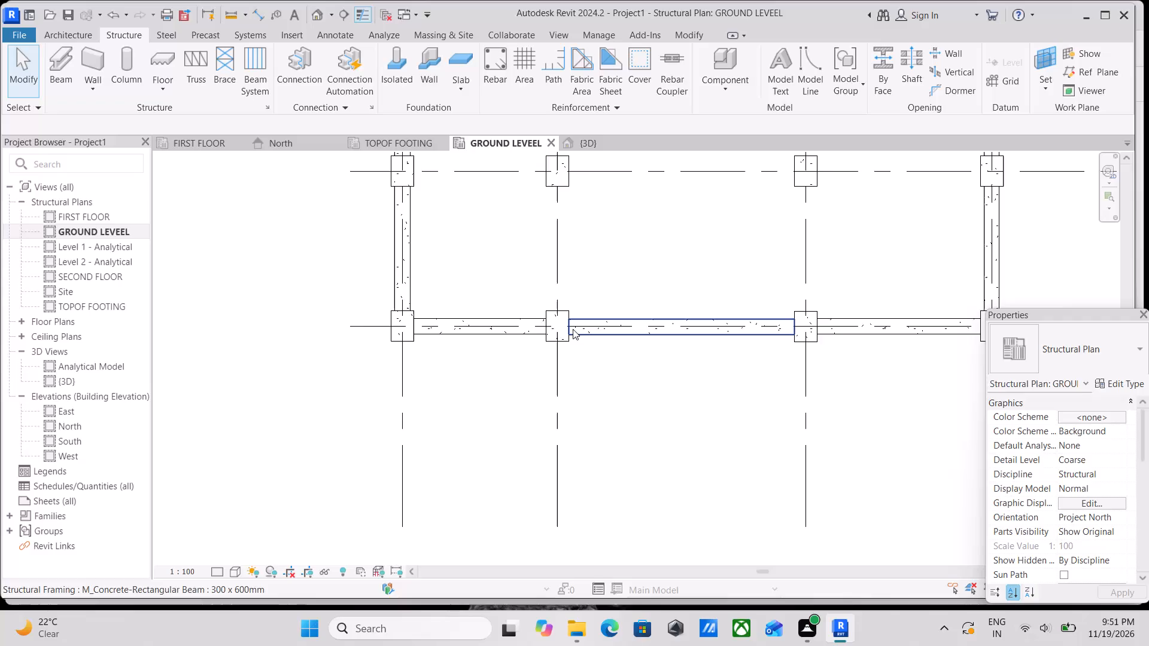
Place a 300 x 600mm concrete beam along grid 2 from the column at grid A to the column at grid B.
scroll(573, 329, "up", 2)
scroll(604, 282, "down", 6)
middle_click_drag(606, 284, 573, 474)
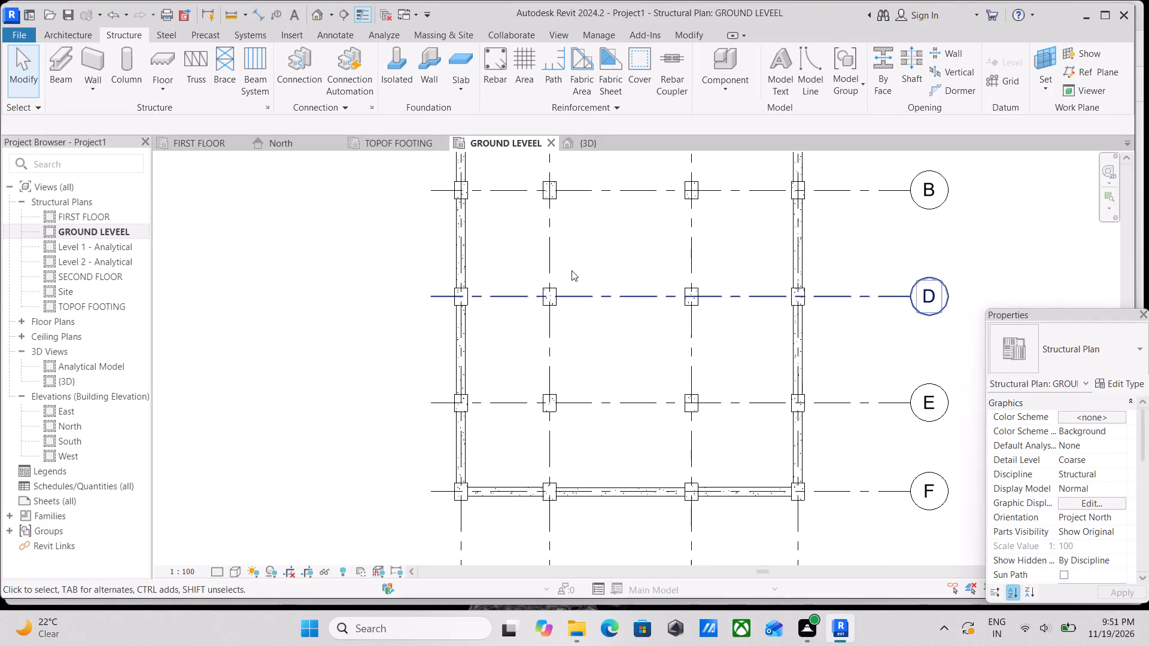
middle_click_drag(570, 278, 586, 538)
scroll(577, 437, "up", 2)
scroll(554, 376, "up", 3)
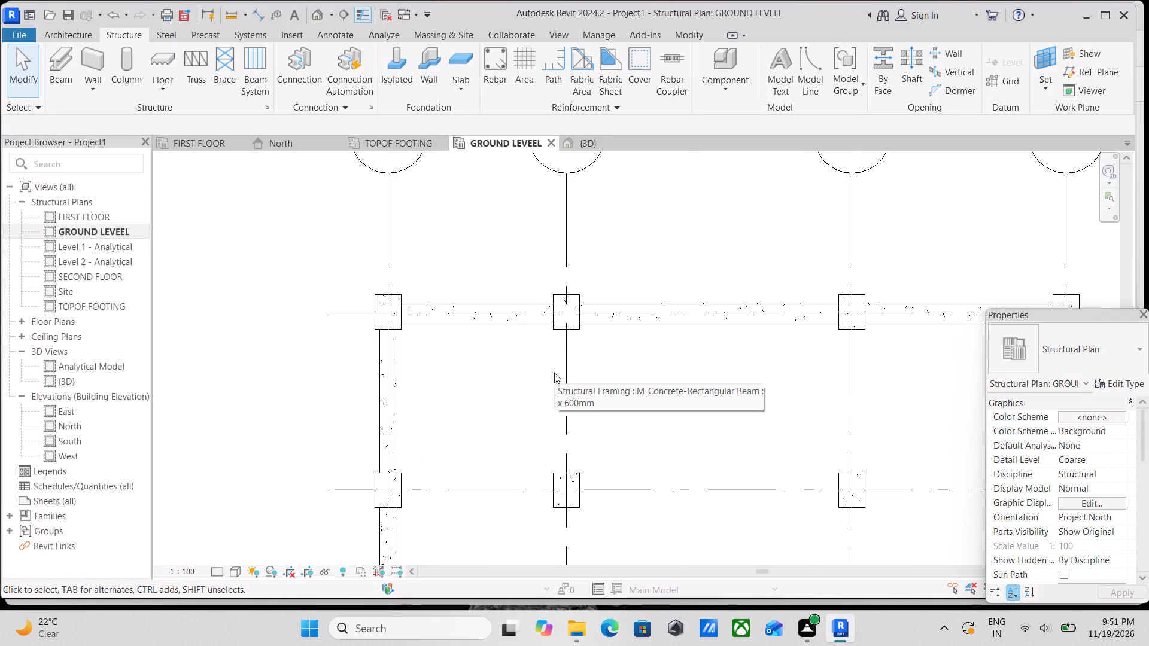
type("BM")
scroll(554, 337, "up", 4)
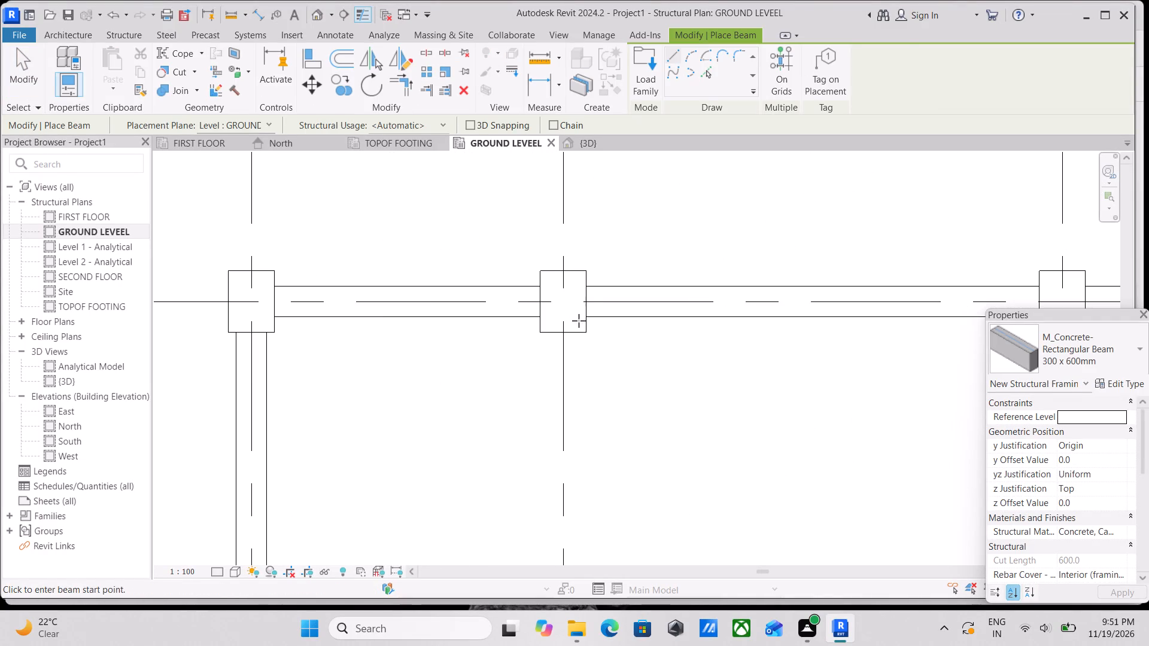
left_click(563, 332)
middle_click_drag(561, 415, 561, 246)
left_click(567, 418)
Place a 300 x 600mm concrete beam along grid 2 from the column at grid B to the column at grid D.
scroll(594, 377, "down", 2)
middle_click_drag(594, 377, 606, 248)
scroll(594, 310, "up", 2)
left_click(580, 323)
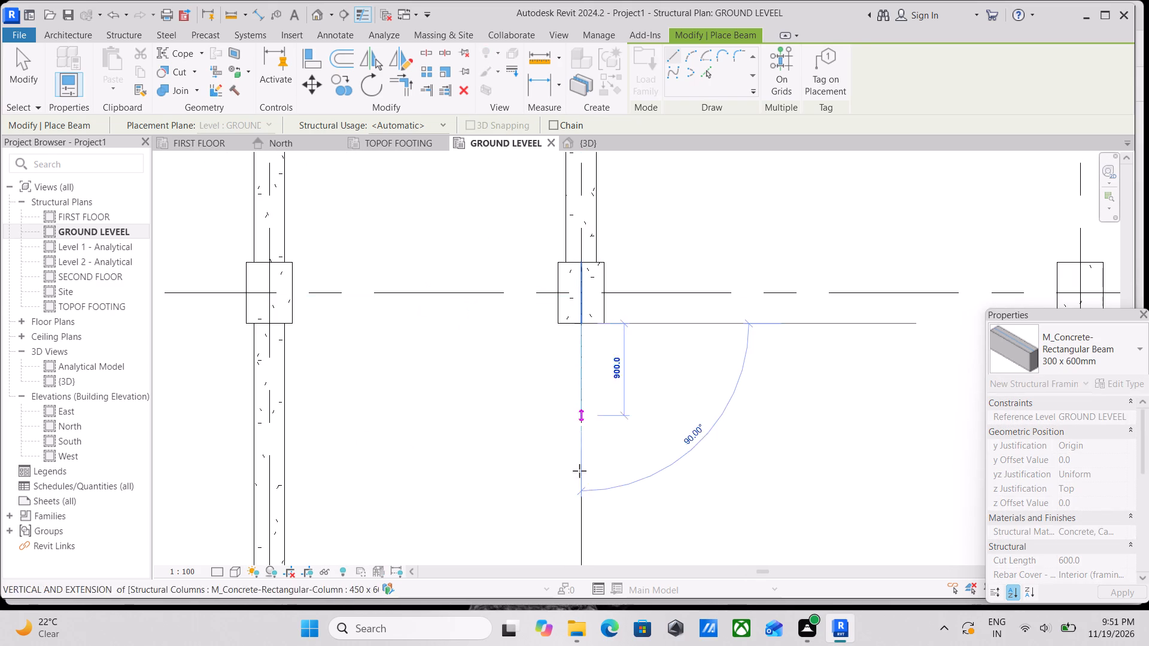
middle_click_drag(569, 529, 640, 264)
scroll(661, 441, "down", 1)
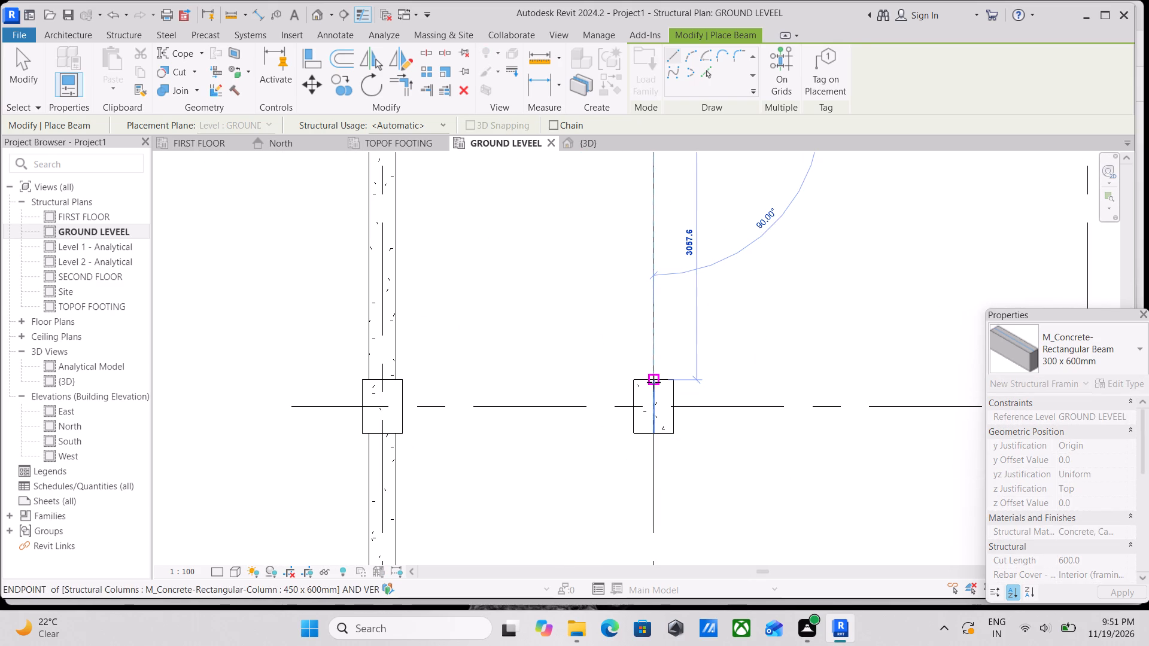
left_click(653, 381)
Place a 300 x 600mm concrete beam along grid 2 from the column at grid D to the column at grid E.
scroll(653, 380, "down", 2)
middle_click_drag(653, 380, 656, 293)
scroll(655, 338, "up", 3)
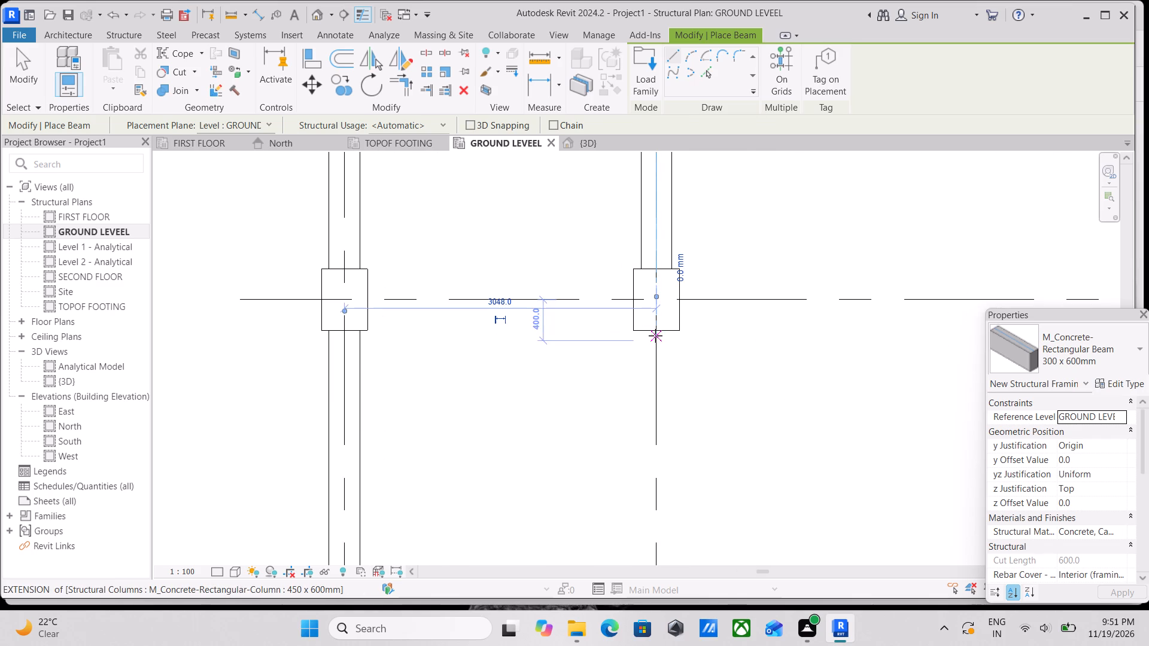
left_click(655, 330)
scroll(655, 429, "down", 1)
middle_click_drag(655, 429, 672, 284)
scroll(672, 298, "down", 1)
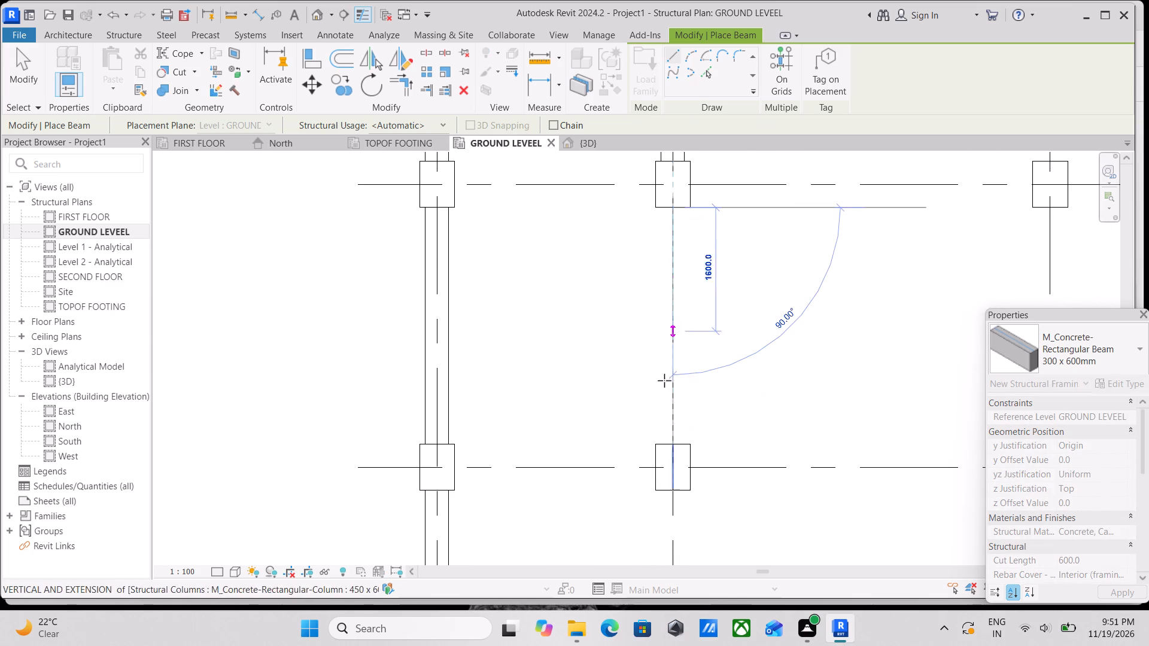
left_click(679, 446)
Place a 300 x 600mm concrete beam along grid 2 from the column at grid E to the column at grid F.
scroll(679, 446, "down", 2)
middle_click_drag(679, 446, 675, 355)
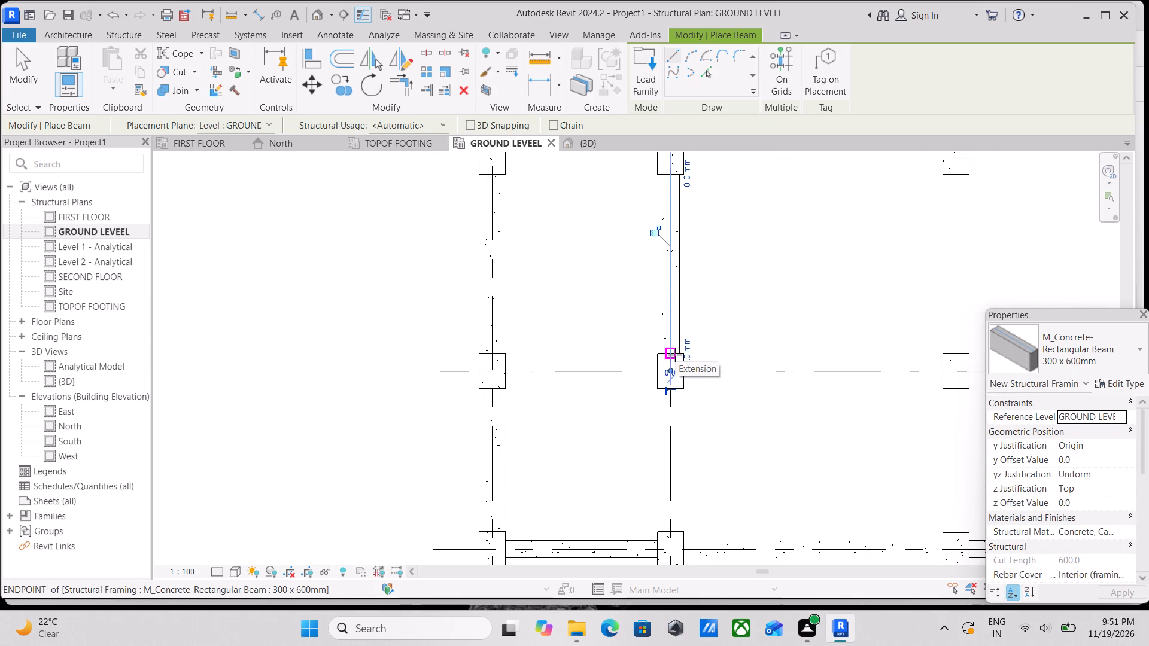
scroll(691, 432, "up", 3)
scroll(664, 370, "up", 5)
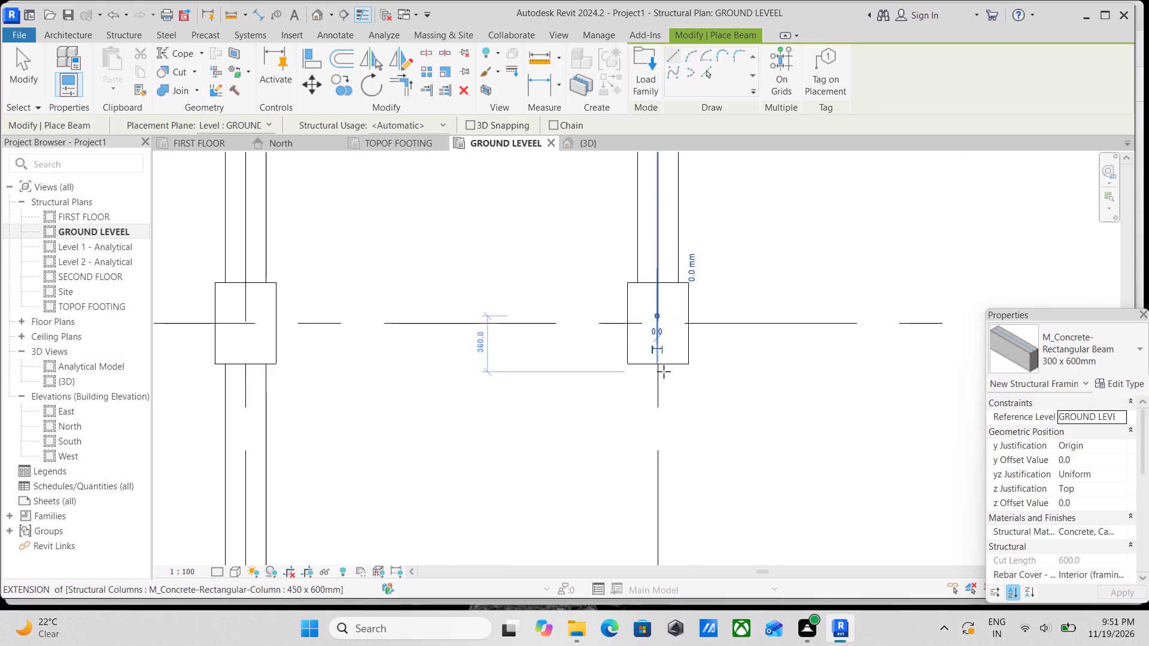
scroll(664, 371, "up", 2)
left_click(653, 357)
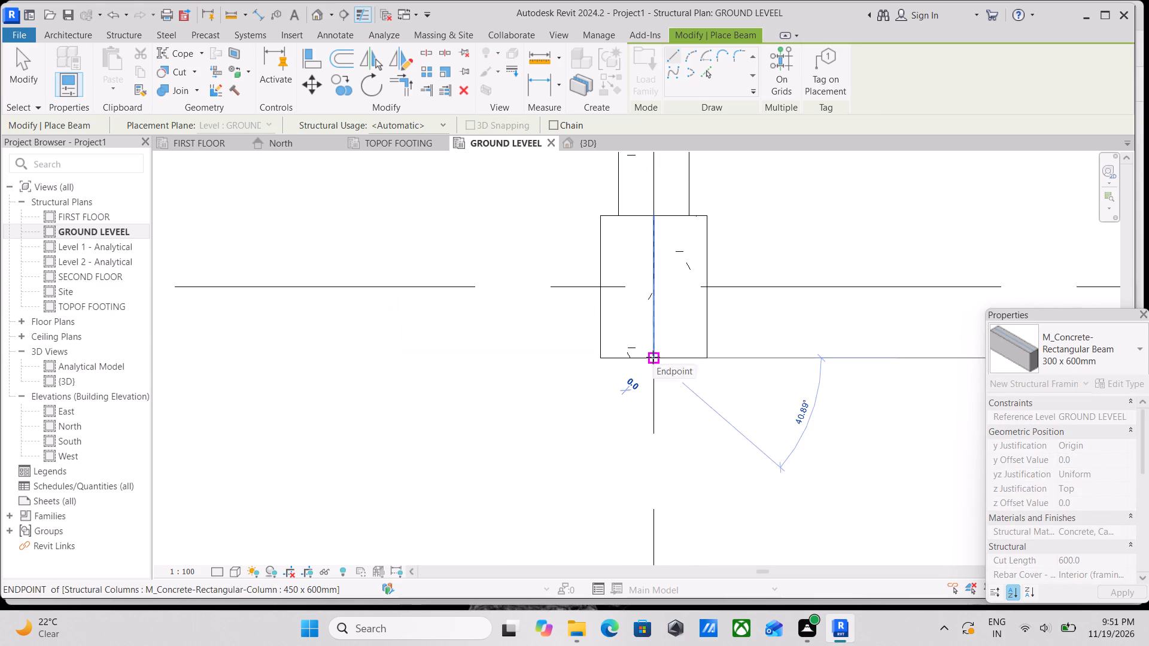
scroll(621, 493, "down", 1)
middle_click_drag(621, 492, 635, 413)
scroll(649, 442, "down", 3)
middle_click_drag(649, 442, 681, 314)
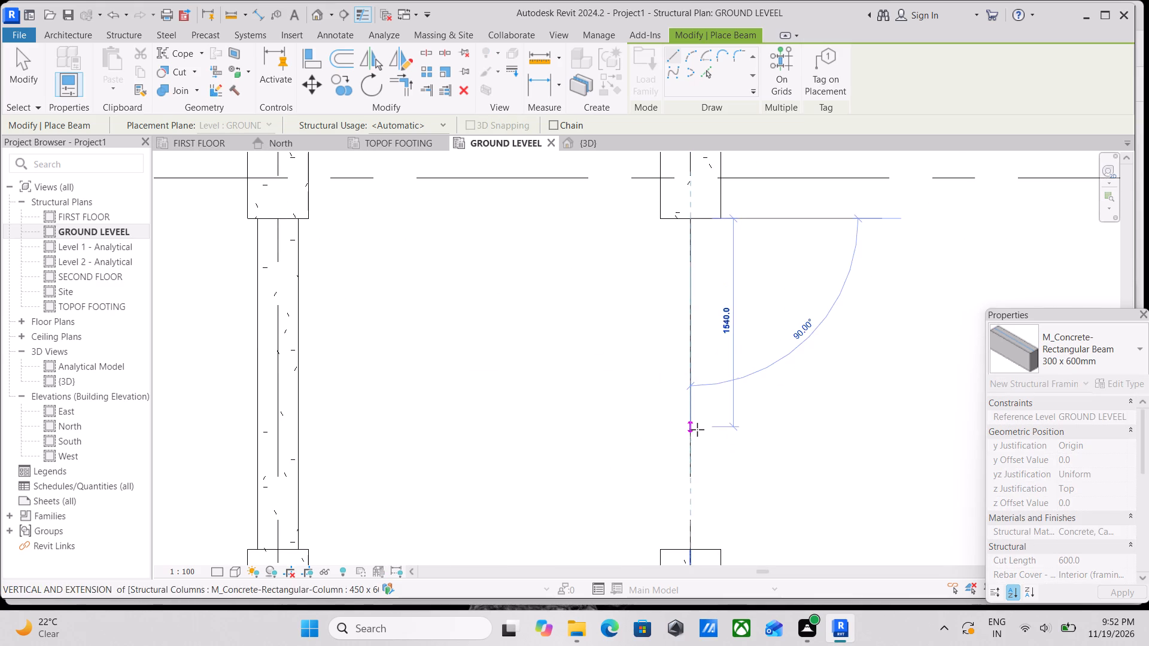
middle_click_drag(698, 430, 700, 377)
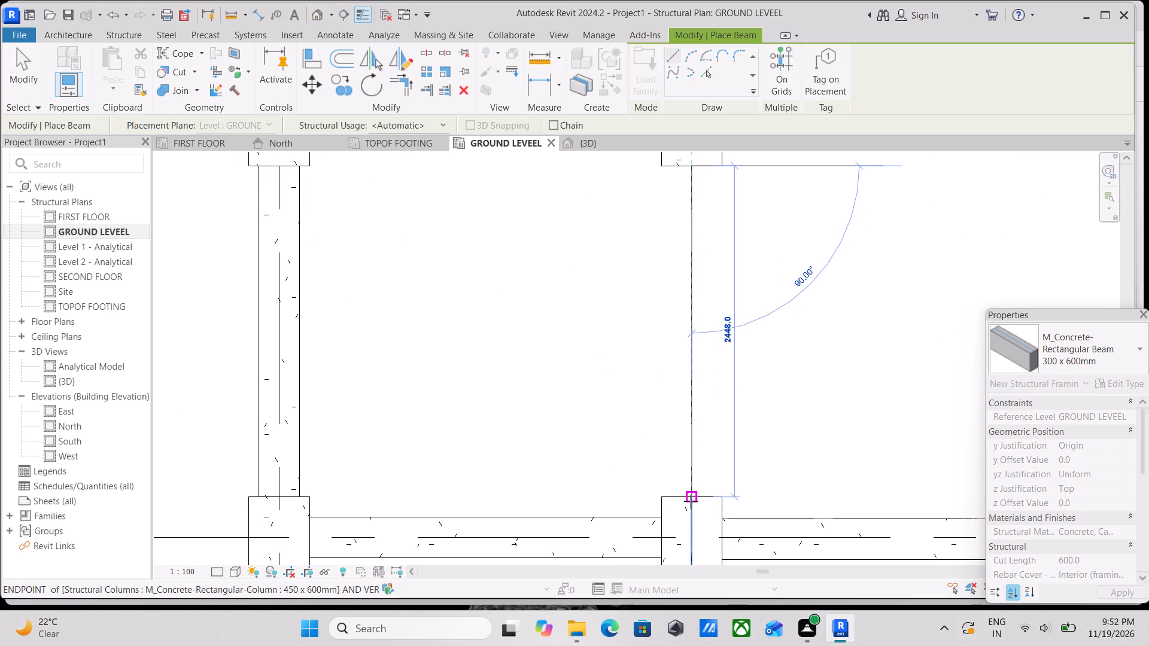
left_click(691, 501)
Place a 300 x 600mm concrete beam along grid E from the column at grid 1 to the column at grid 2.
scroll(754, 393, "down", 8)
middle_click_drag(798, 349, 710, 409)
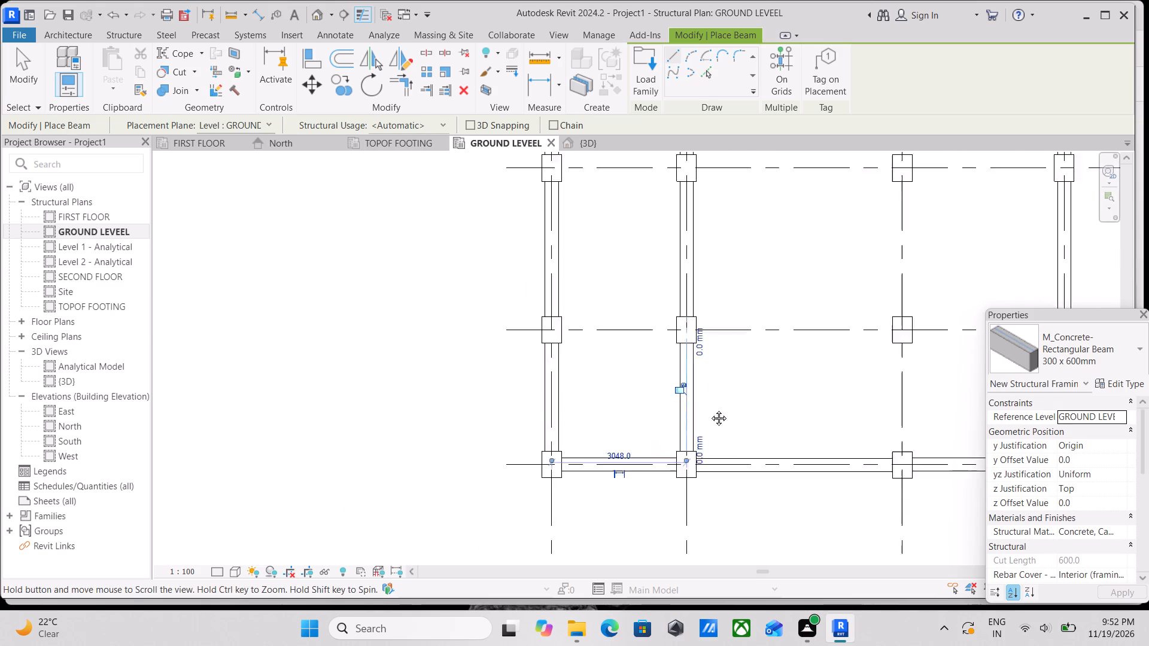
middle_click_drag(710, 409, 603, 492)
scroll(438, 442, "up", 4)
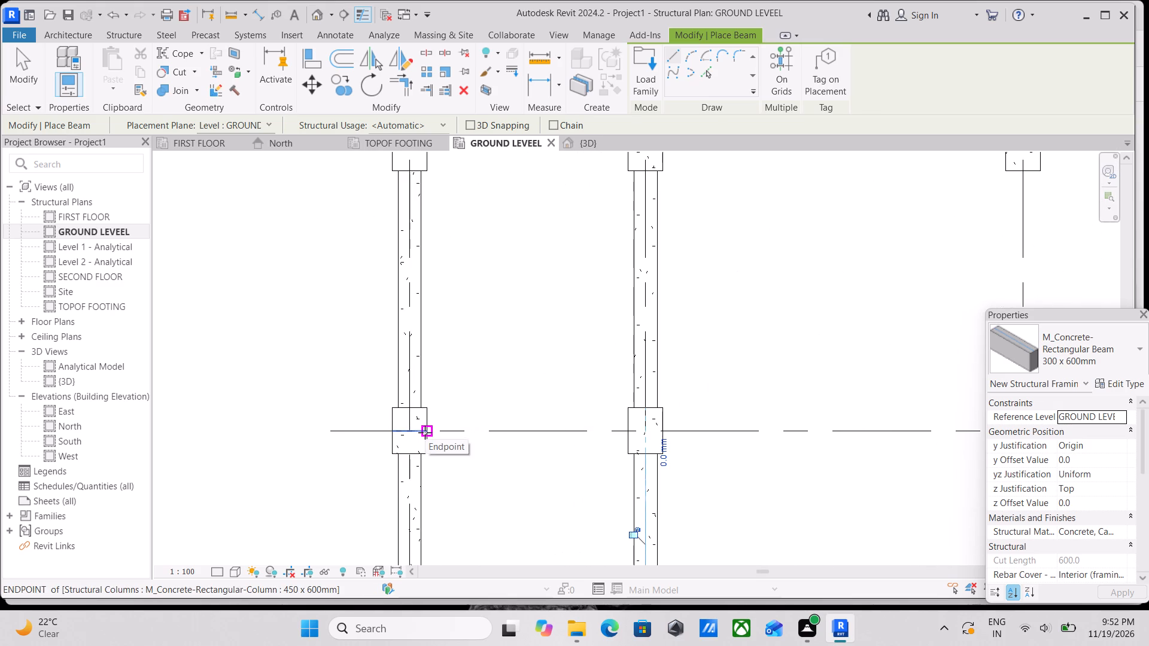
left_click(425, 432)
left_click(628, 430)
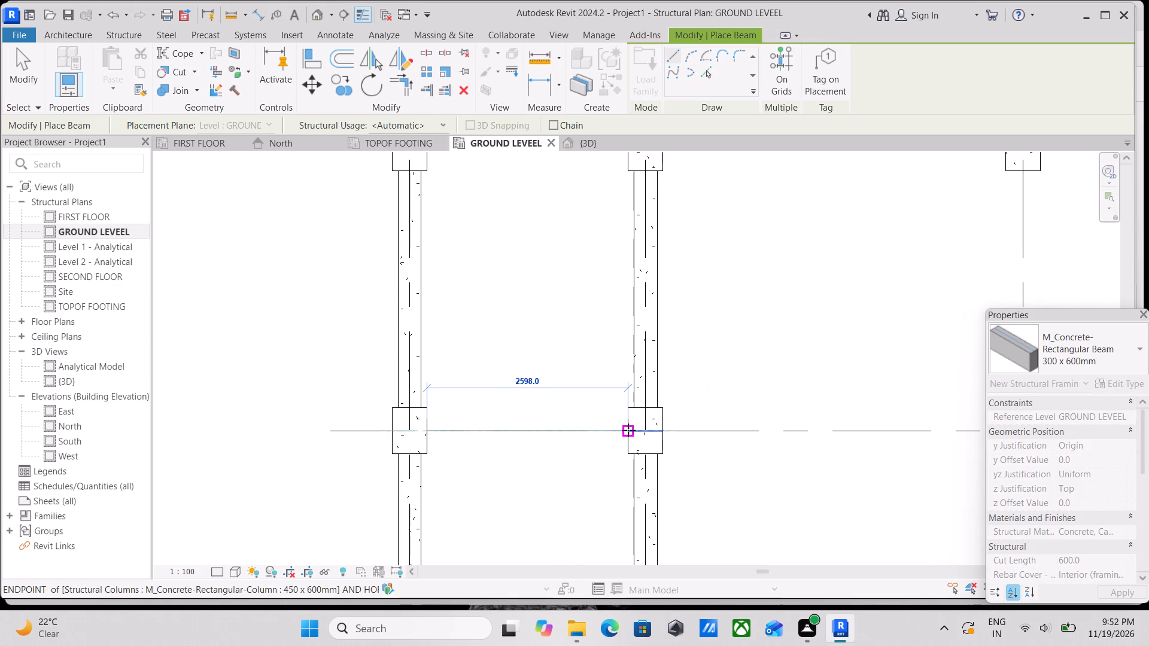
Place a 300 x 600mm concrete beam along grid D from the column at grid 1 to the column at grid 2.
scroll(759, 435, "down", 2)
middle_click_drag(759, 435, 721, 567)
scroll(534, 361, "up", 3)
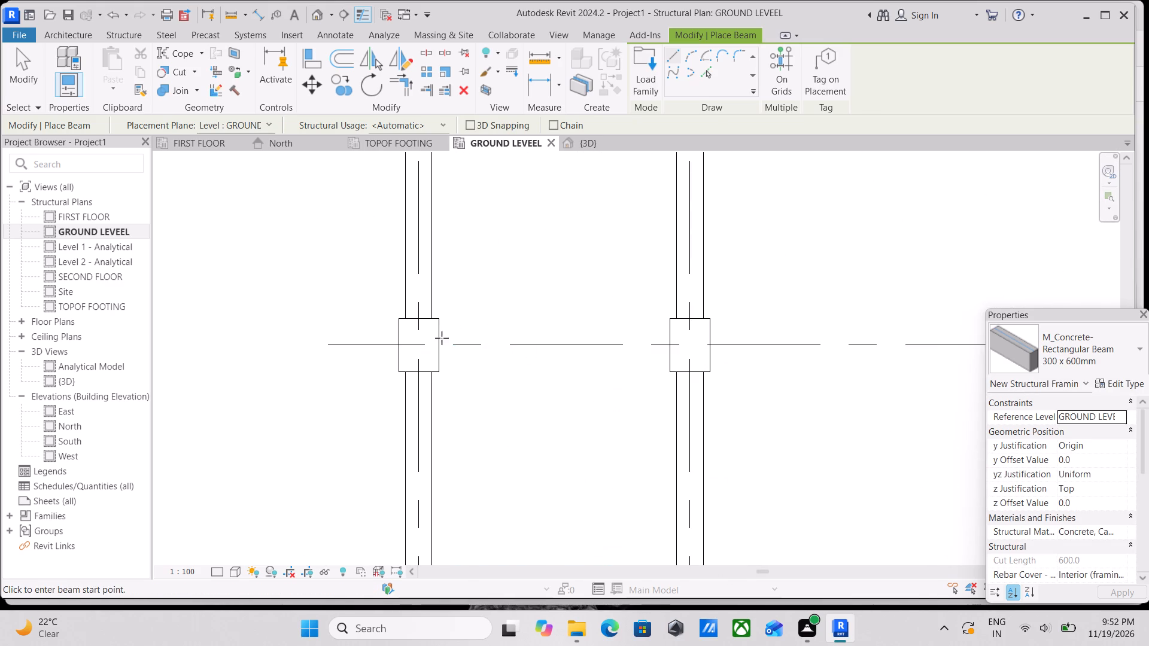
left_click(435, 345)
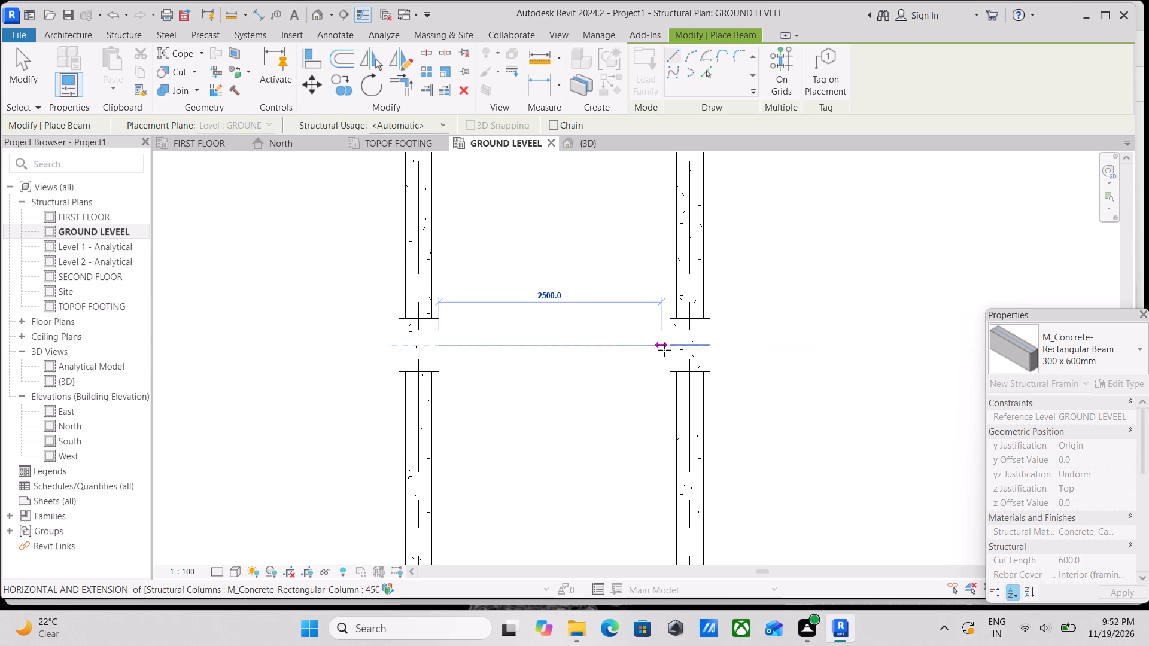
left_click(675, 350)
Place a 300 x 600mm concrete beam along grid B from the column at grid 1 to the column at grid 2.
scroll(671, 349, "down", 3)
middle_click_drag(498, 292, 566, 456)
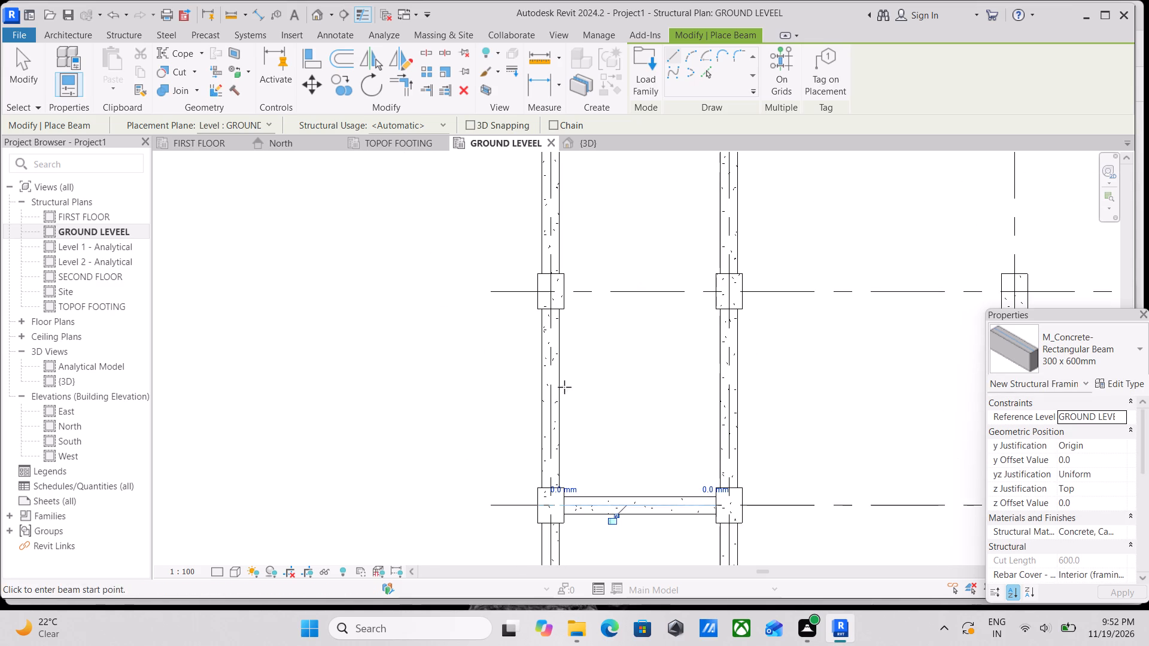
scroll(570, 286, "up", 3)
left_click(555, 295)
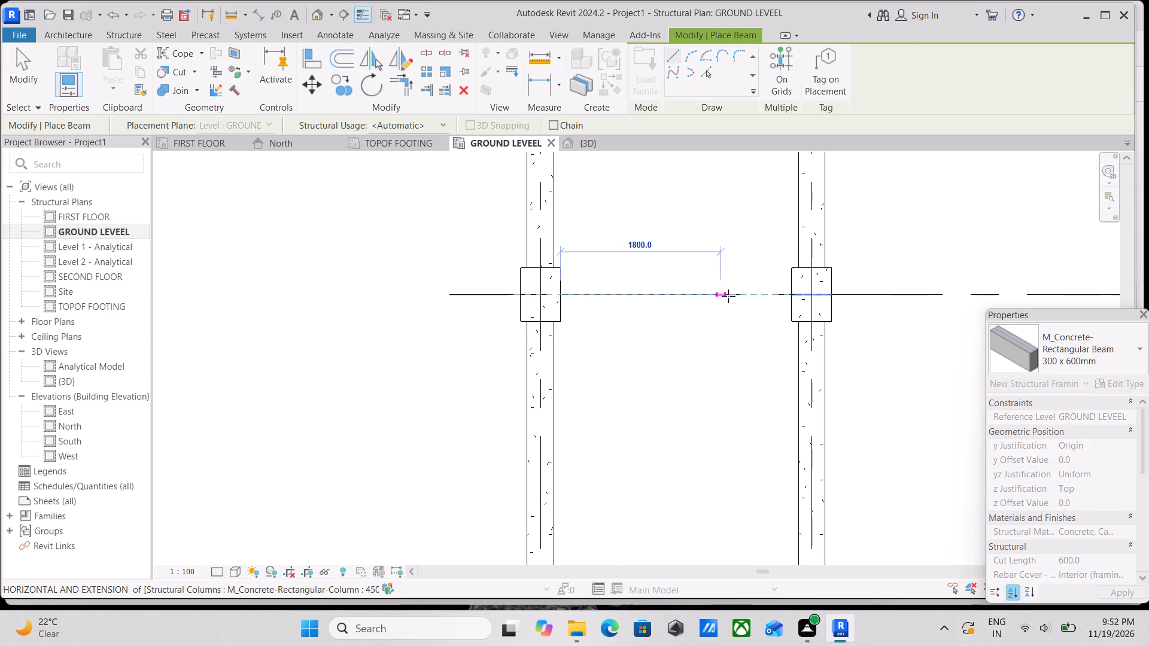
left_click(795, 294)
Place a 300 x 600mm concrete beam along grid B from the column at grid 2 to the column at grid 3.
scroll(725, 281, "down", 2)
middle_click_drag(725, 281, 747, 475)
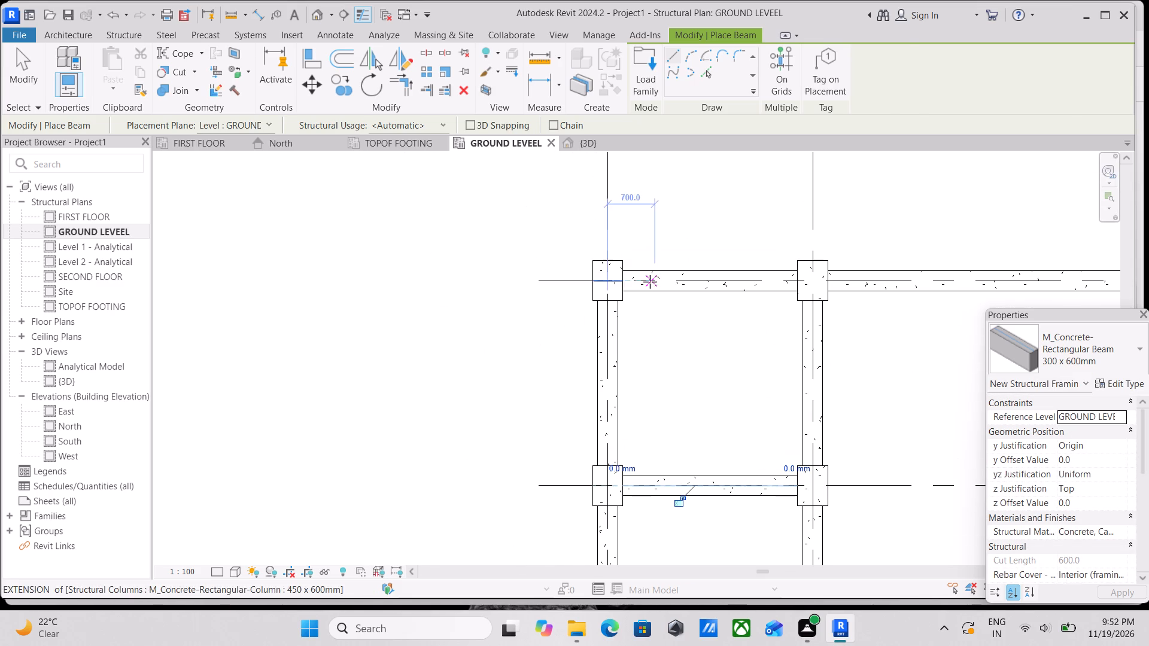
scroll(750, 353, "down", 3)
middle_click_drag(745, 352, 586, 304)
scroll(640, 373, "up", 7)
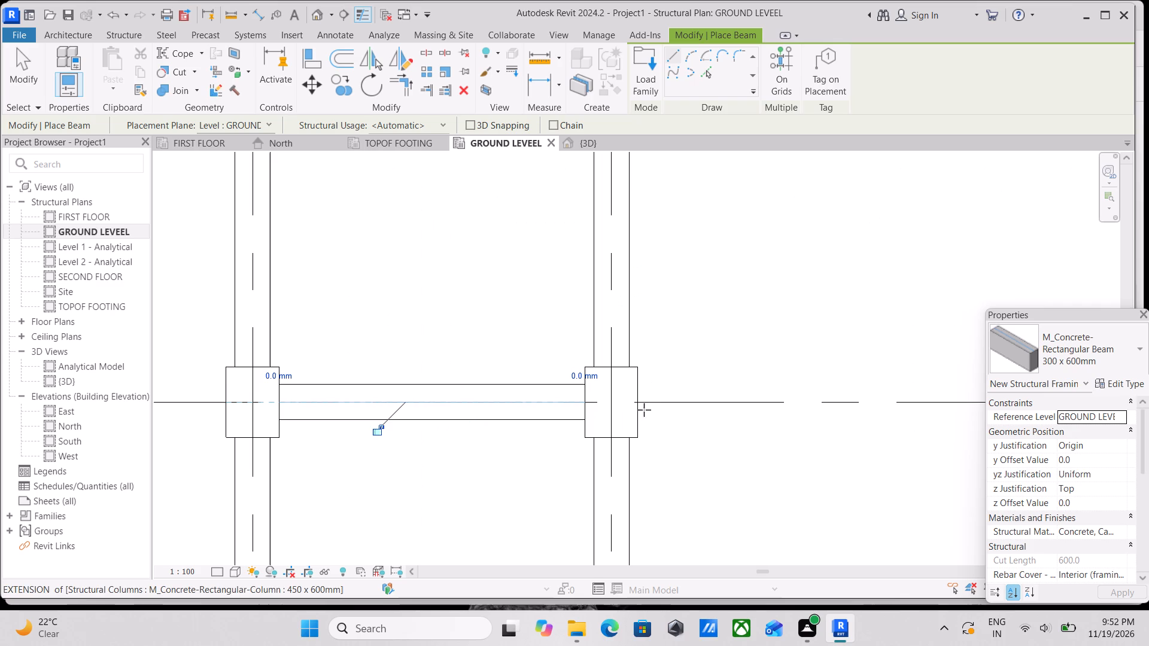
left_click(633, 404)
middle_click_drag(633, 403, 412, 388)
scroll(526, 380, "down", 2)
middle_click_drag(526, 380, 406, 398)
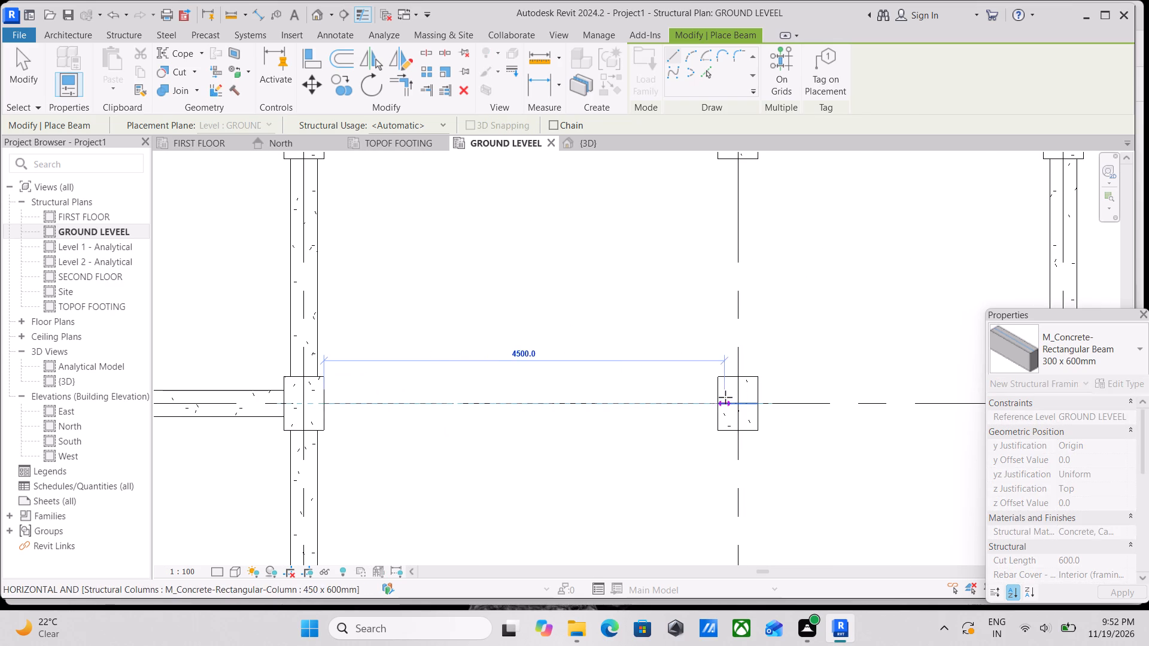
left_click(719, 401)
Place a 300 x 600mm concrete beam along grid B from the column at grid 3 to the column at grid 4.
scroll(719, 401, "down", 2)
middle_click_drag(719, 401, 566, 420)
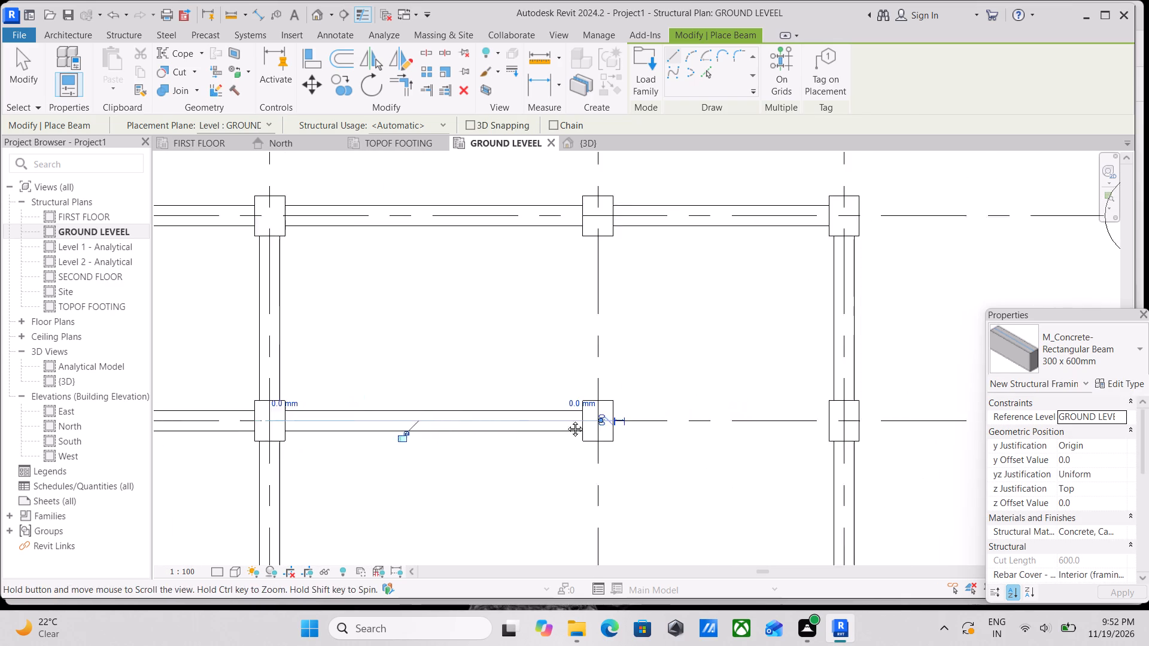
middle_click_drag(566, 420, 566, 420)
scroll(591, 431, "up", 16)
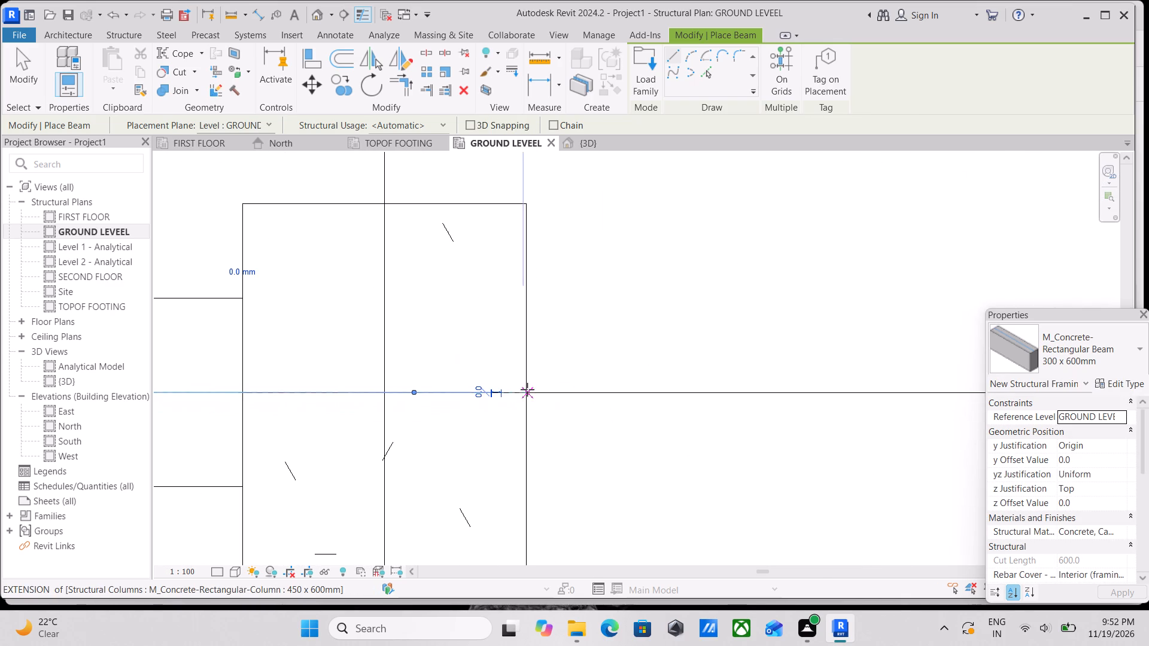
left_click(524, 391)
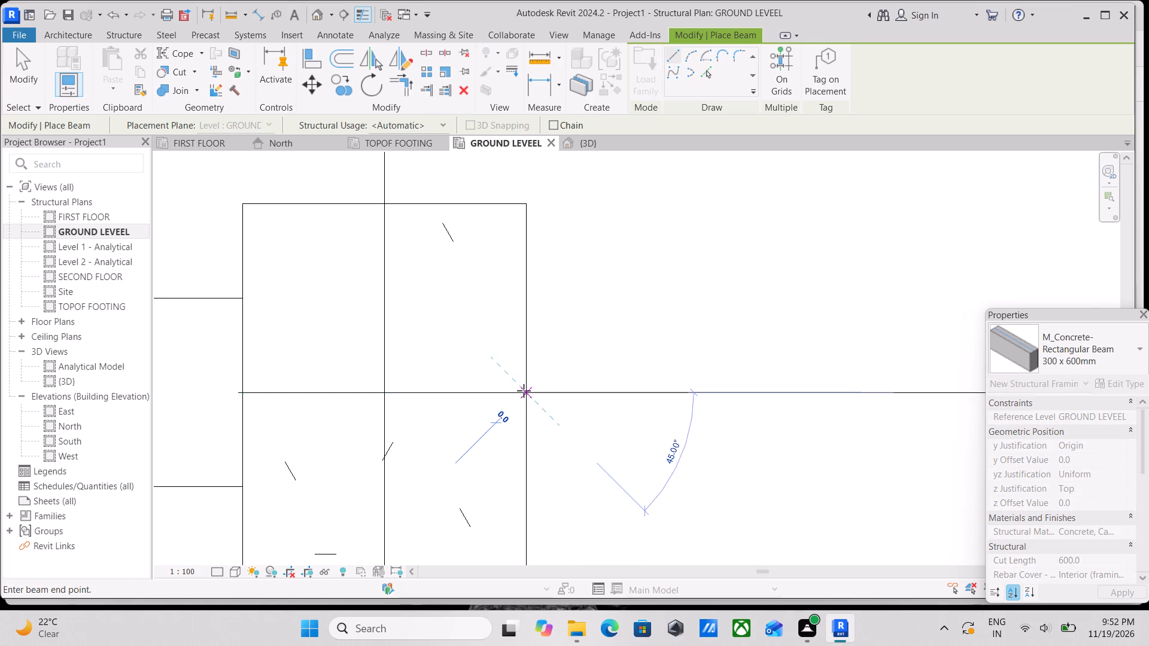
scroll(640, 376, "down", 2)
middle_click_drag(640, 376, 452, 389)
scroll(591, 392, "down", 5)
middle_click_drag(569, 392, 305, 397)
scroll(305, 397, "up", 1)
scroll(610, 384, "down", 5)
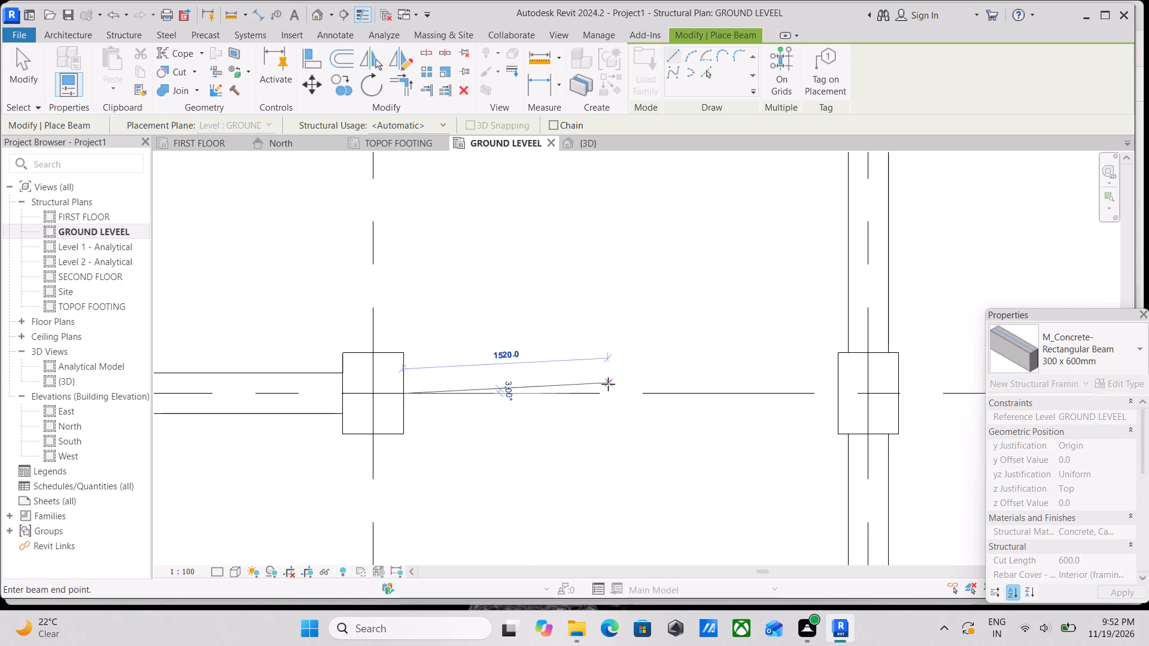
scroll(631, 392, "down", 1)
middle_click_drag(630, 392, 545, 412)
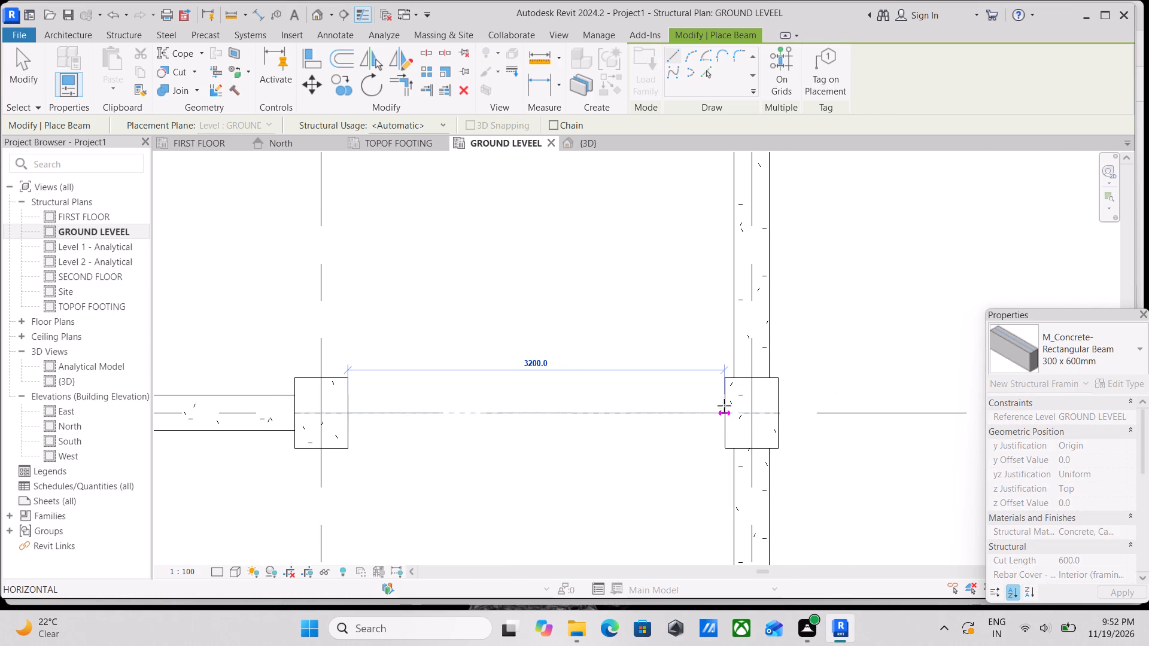
left_click(726, 416)
Place a 300 x 600mm concrete beam along grid D from the column at grid 2 to the column at grid 3.
scroll(726, 416, "down", 5)
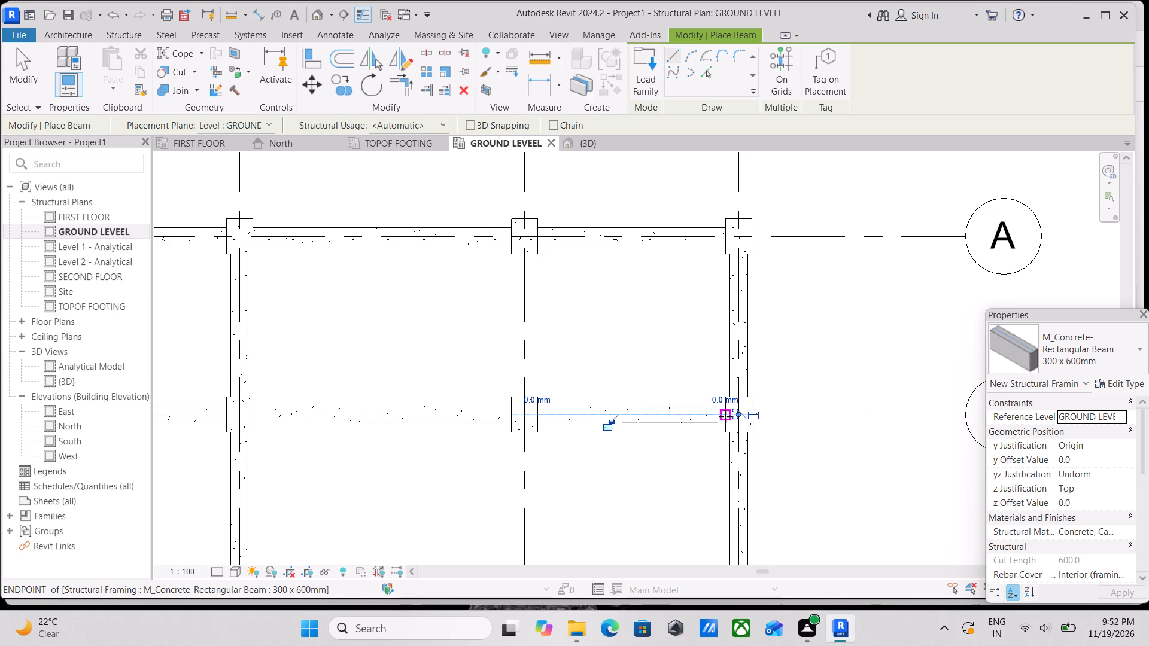
scroll(573, 382, "down", 2)
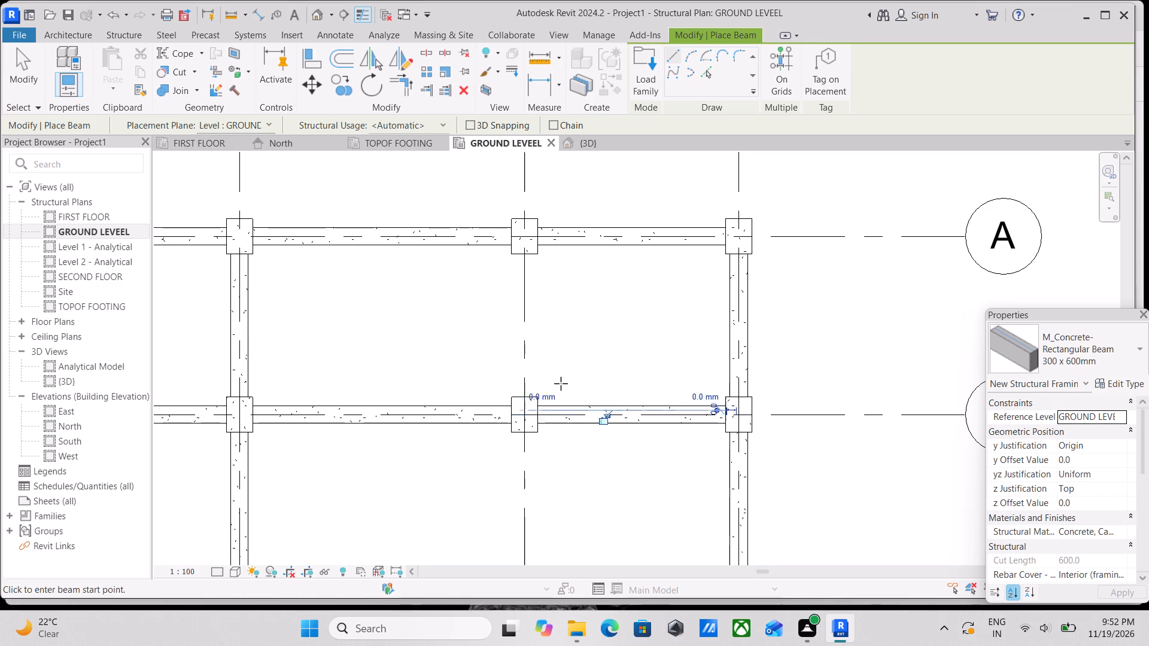
scroll(561, 383, "down", 2)
scroll(391, 425, "down", 1)
middle_click_drag(391, 425, 454, 331)
scroll(459, 408, "up", 3)
scroll(409, 432, "up", 4)
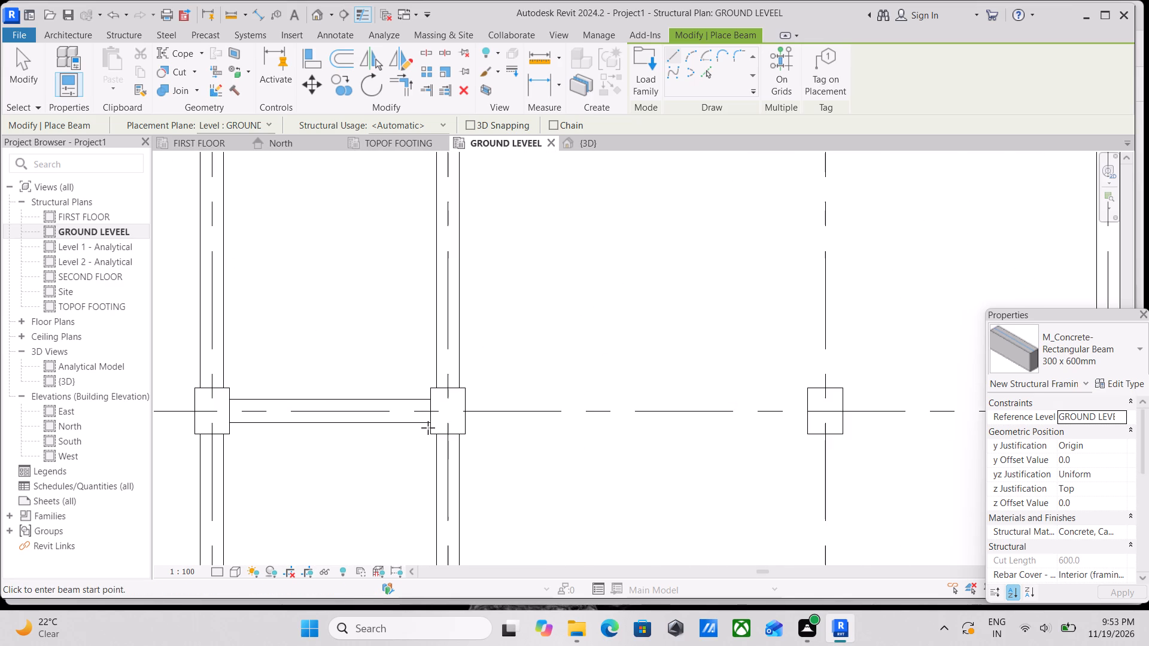
left_click(461, 415)
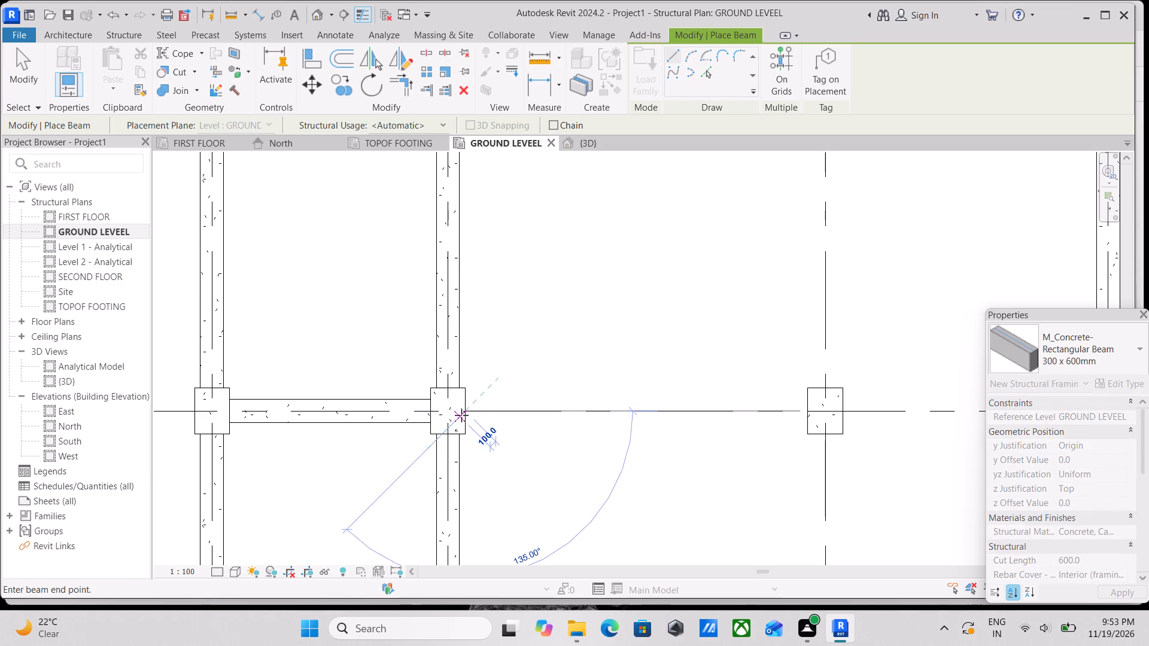
middle_click_drag(619, 400, 494, 400)
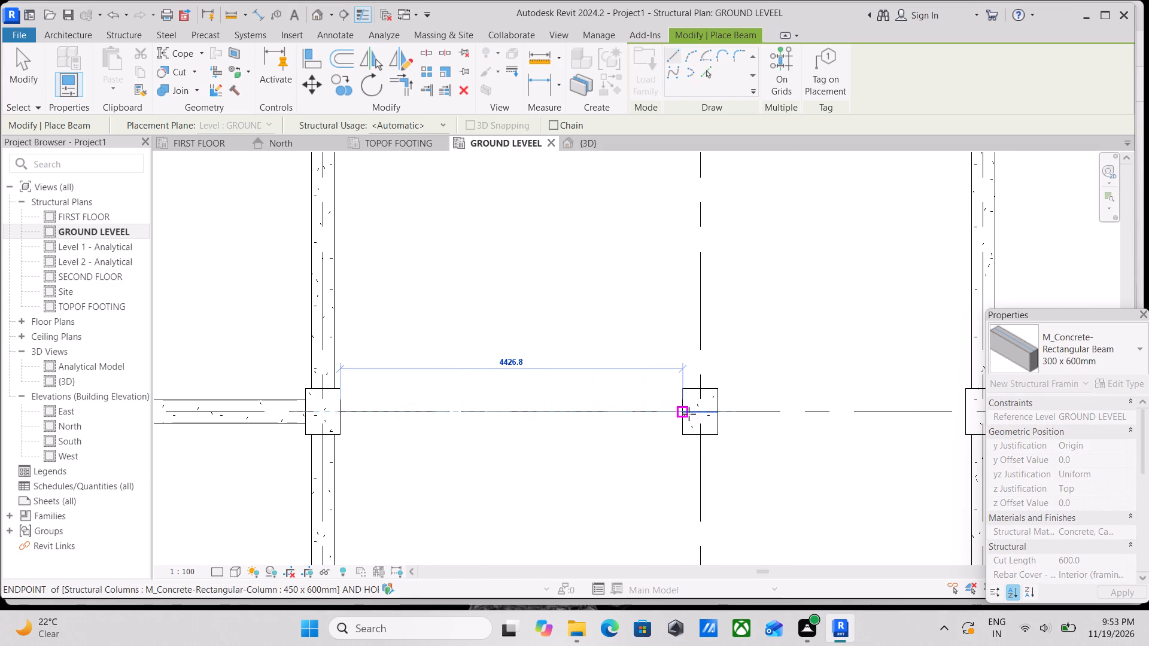
left_click(688, 414)
Place a 300 x 600mm concrete beam along grid D from the column at grid 3 to the column at grid 4.
scroll(756, 419, "down", 1)
middle_click_drag(756, 419, 679, 423)
scroll(665, 420, "up", 9)
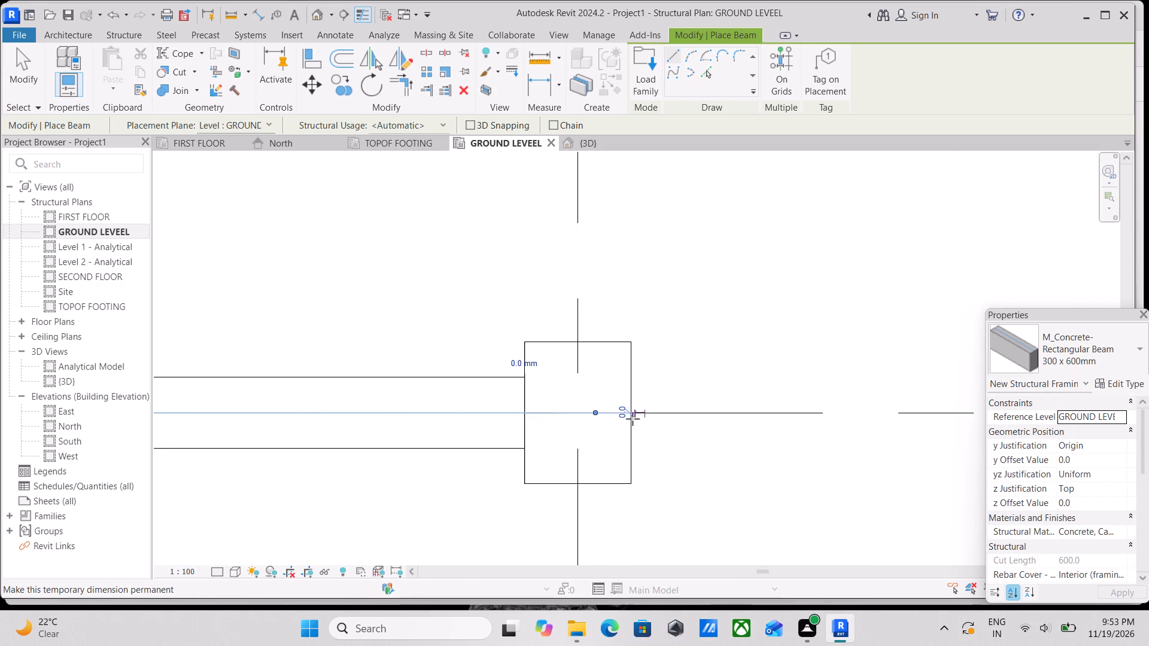
scroll(633, 419, "up", 20)
scroll(633, 419, "up", 2)
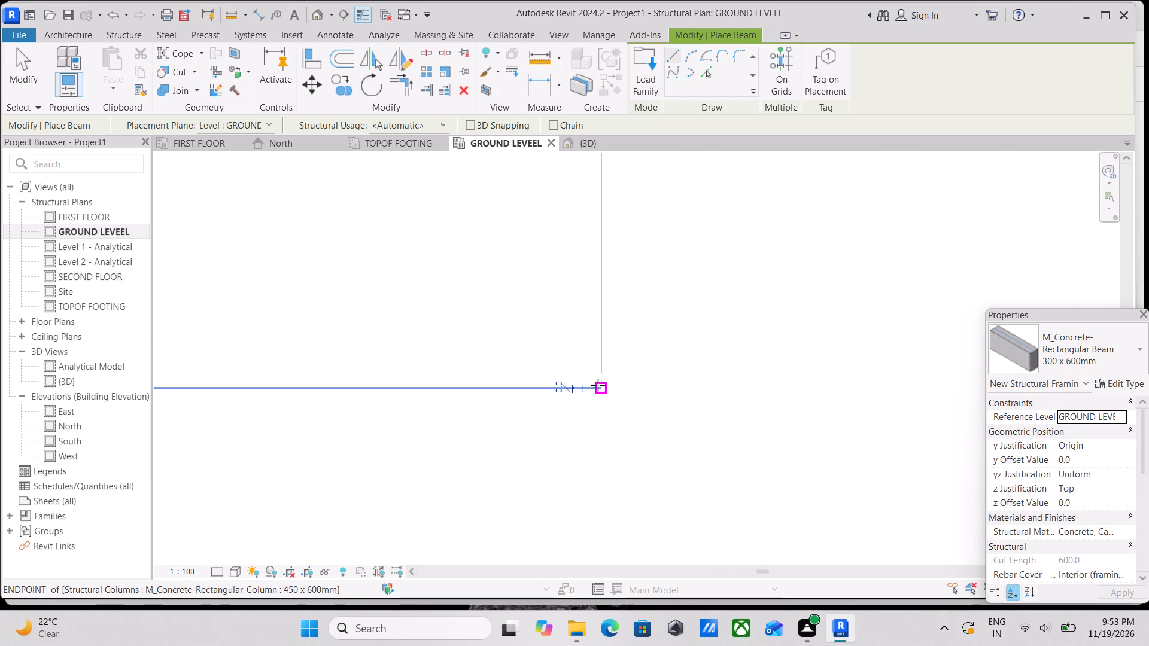
left_click(600, 387)
scroll(600, 387, "down", 2)
middle_click_drag(600, 387, 451, 388)
scroll(670, 360, "down", 8)
middle_click_drag(650, 366, 584, 368)
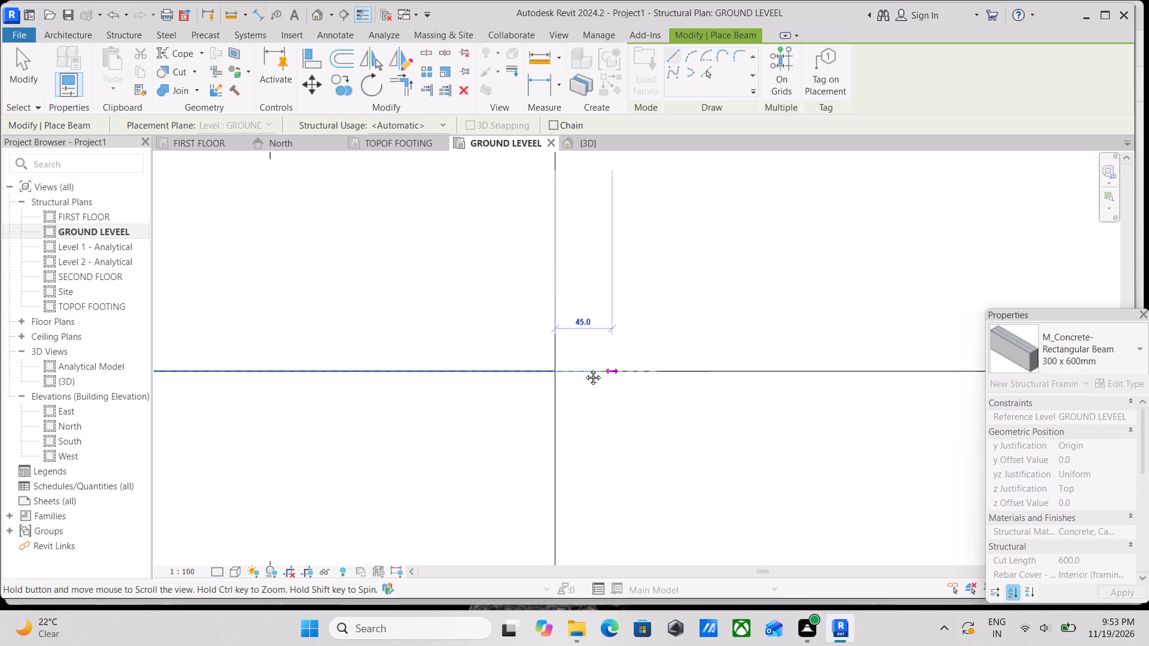
middle_click_drag(584, 368, 451, 380)
scroll(451, 382, "down", 2)
middle_click_drag(451, 382, 380, 377)
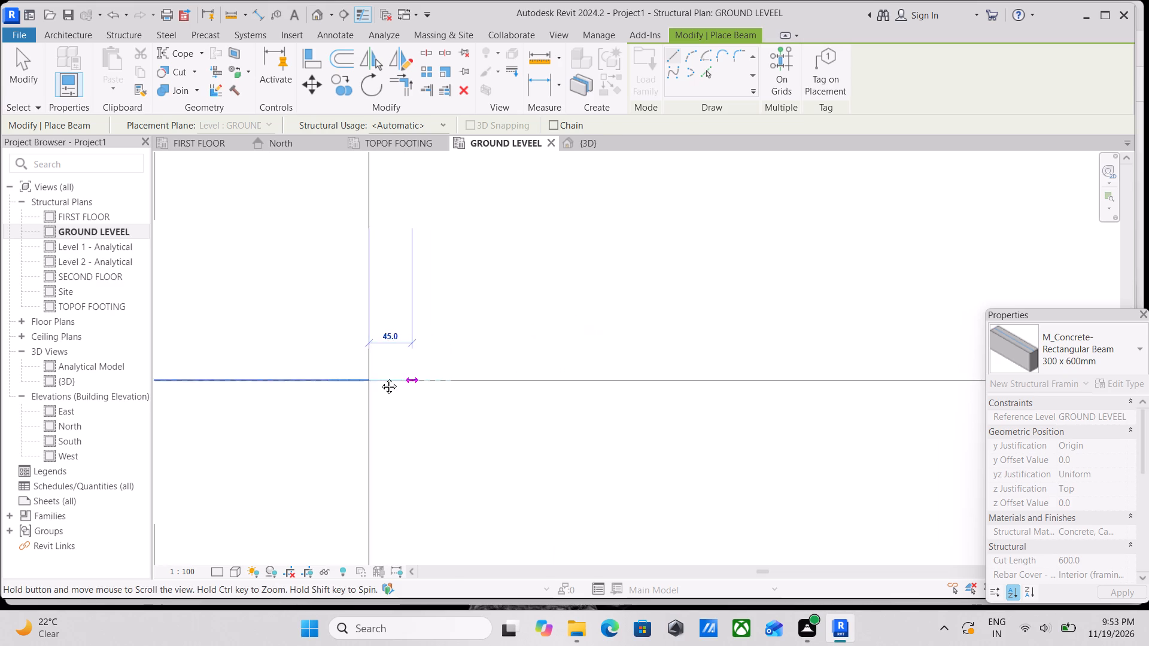
middle_click_drag(380, 377, 324, 376)
scroll(639, 364, "down", 8)
middle_click_drag(686, 362, 534, 367)
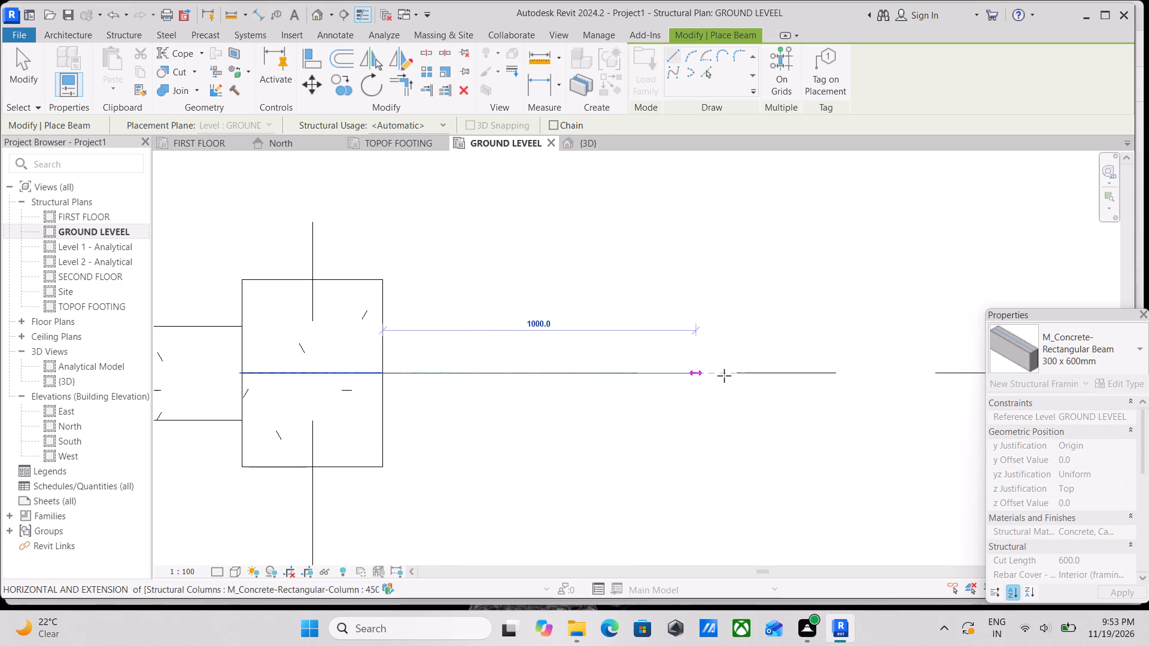
scroll(724, 376, "down", 1)
middle_click_drag(724, 376, 542, 373)
scroll(785, 380, "down", 3)
middle_click_drag(785, 380, 415, 385)
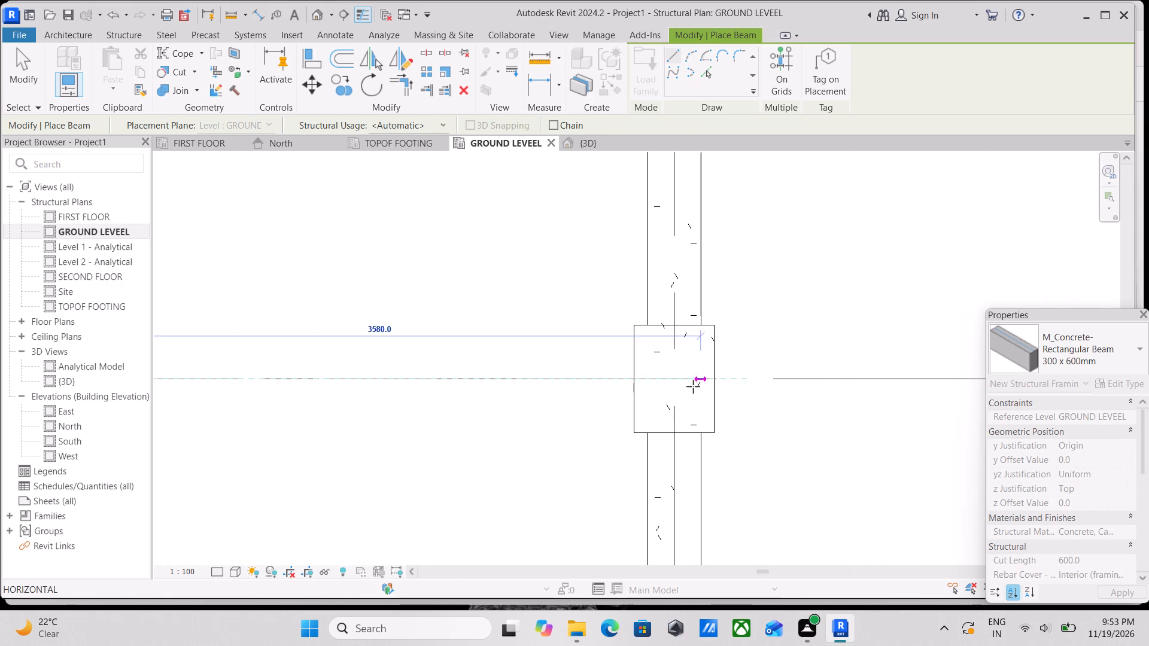
left_click(634, 380)
Place a 300 x 600mm concrete beam along grid E from the column at grid 2 to the column at grid 3.
scroll(634, 380, "down", 5)
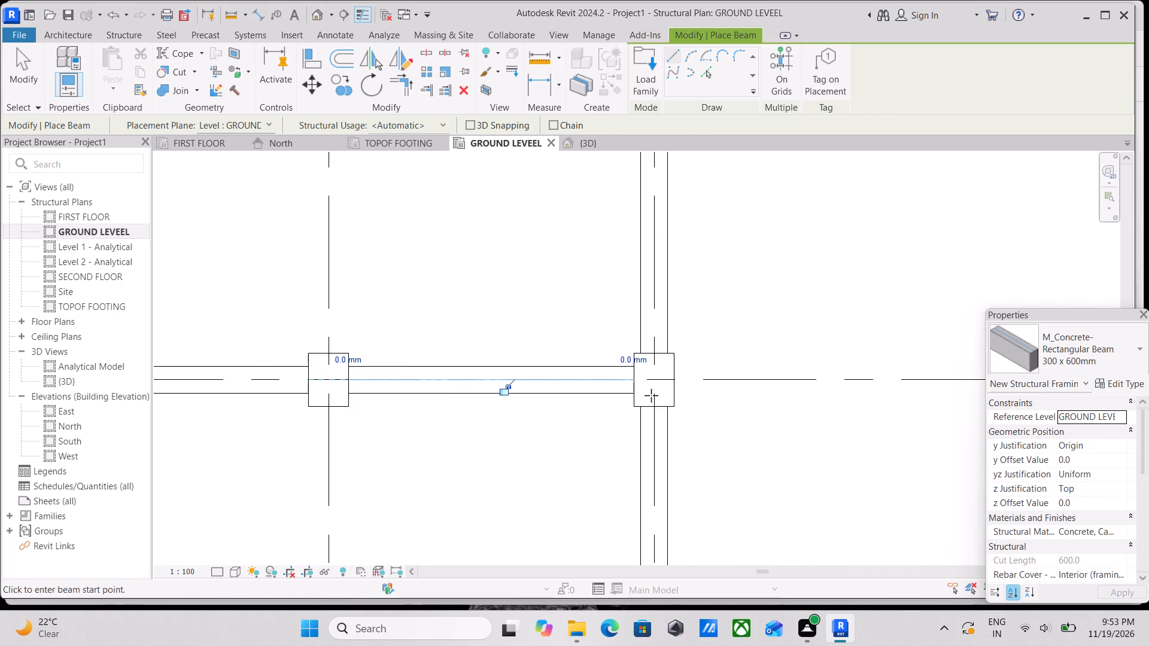
scroll(662, 440, "down", 5)
scroll(387, 457, "down", 3)
middle_click_drag(387, 456, 496, 352)
scroll(449, 433, "up", 13)
left_click(360, 414)
scroll(620, 379, "down", 2)
middle_click_drag(620, 379, 373, 368)
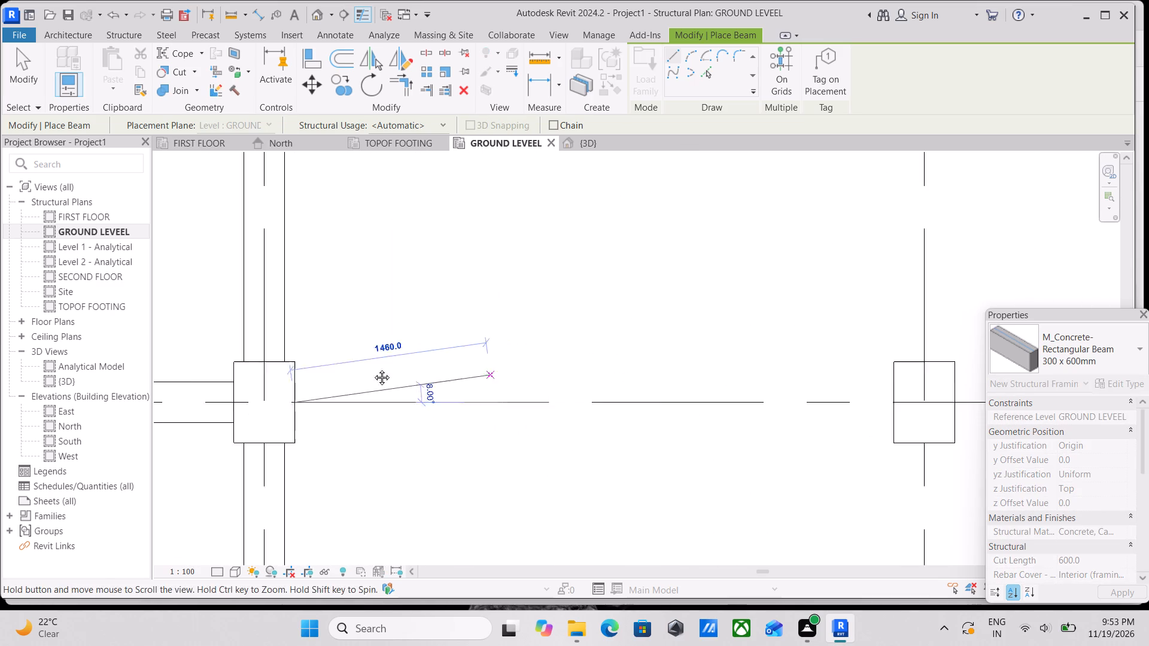
middle_click_drag(373, 368, 338, 363)
scroll(615, 383, "down", 1)
middle_click_drag(606, 383, 531, 397)
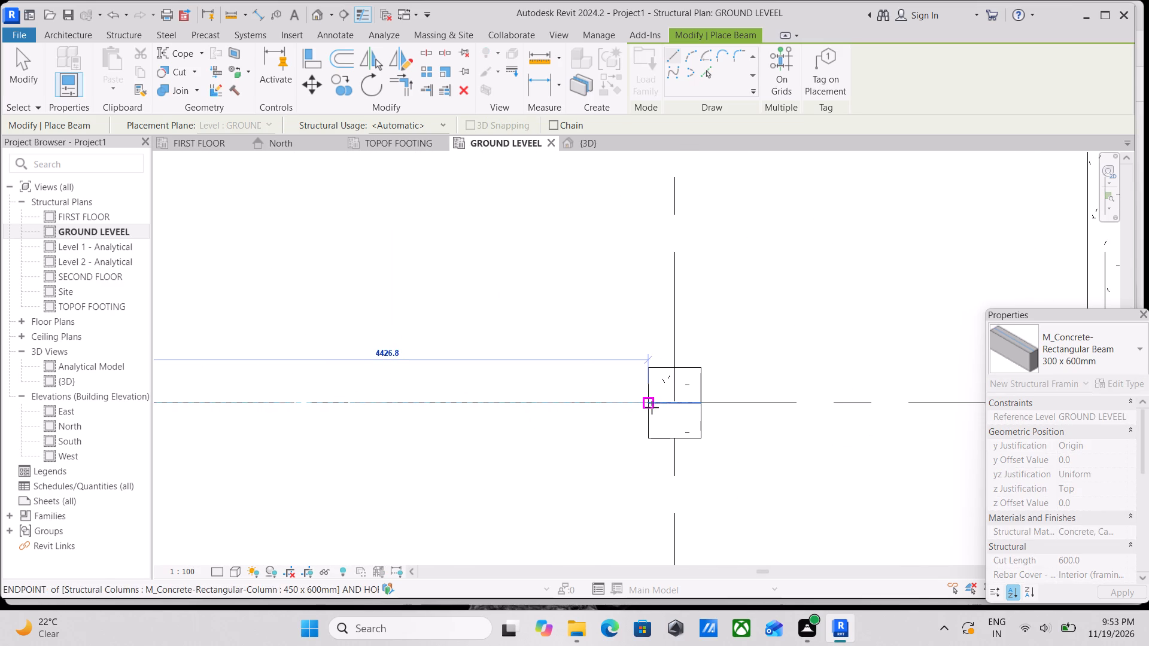
left_click(652, 407)
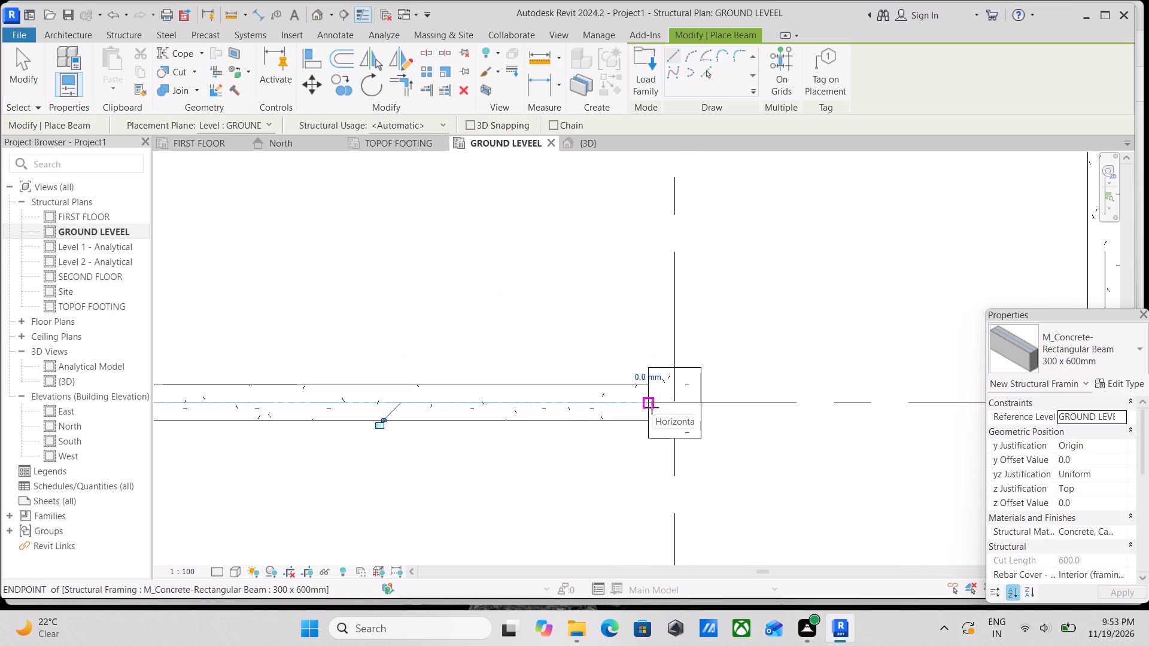
Place a 300 x 600mm concrete beam along grid E from the column at grid 3 to the column at grid 4.
scroll(724, 441, "up", 3)
scroll(691, 406, "up", 3)
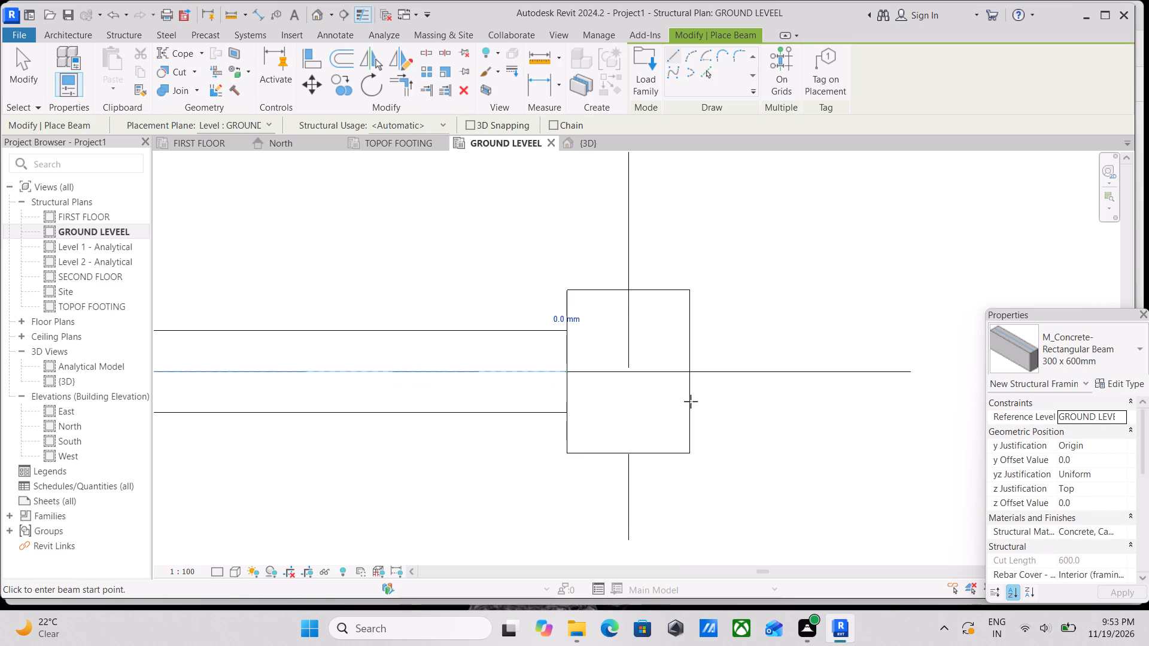
left_click(686, 373)
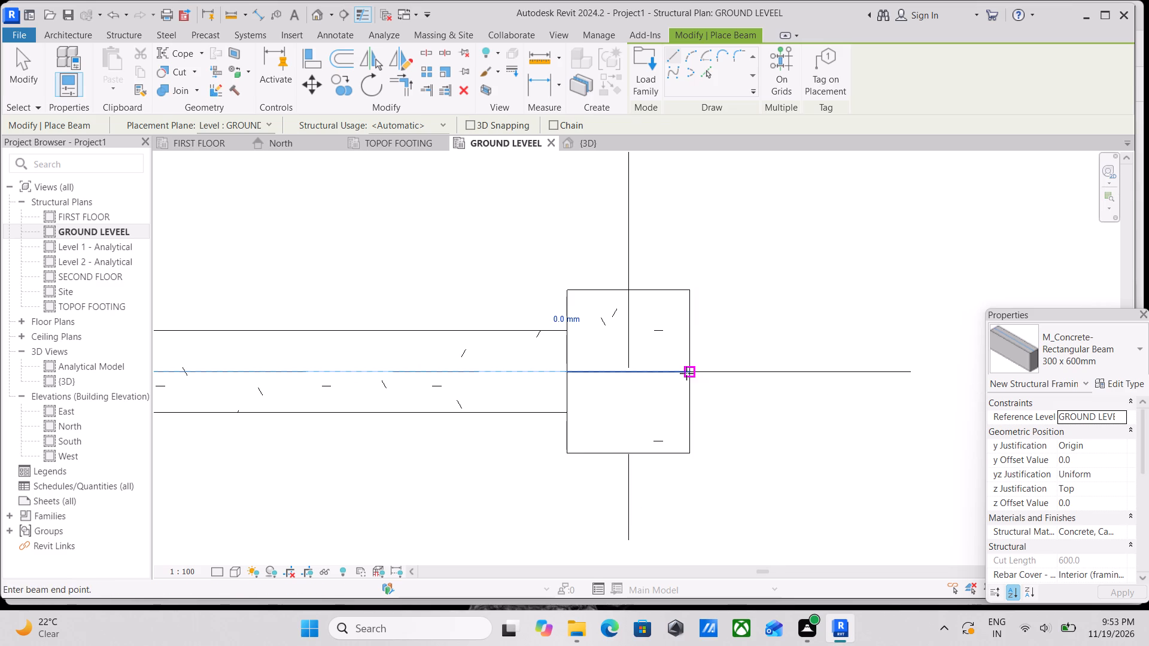
scroll(797, 357, "down", 1)
middle_click_drag(797, 357, 541, 378)
scroll(716, 412, "down", 3)
middle_click_drag(691, 412, 510, 417)
scroll(744, 431, "down", 2)
middle_click_drag(737, 432, 559, 444)
left_click(652, 419)
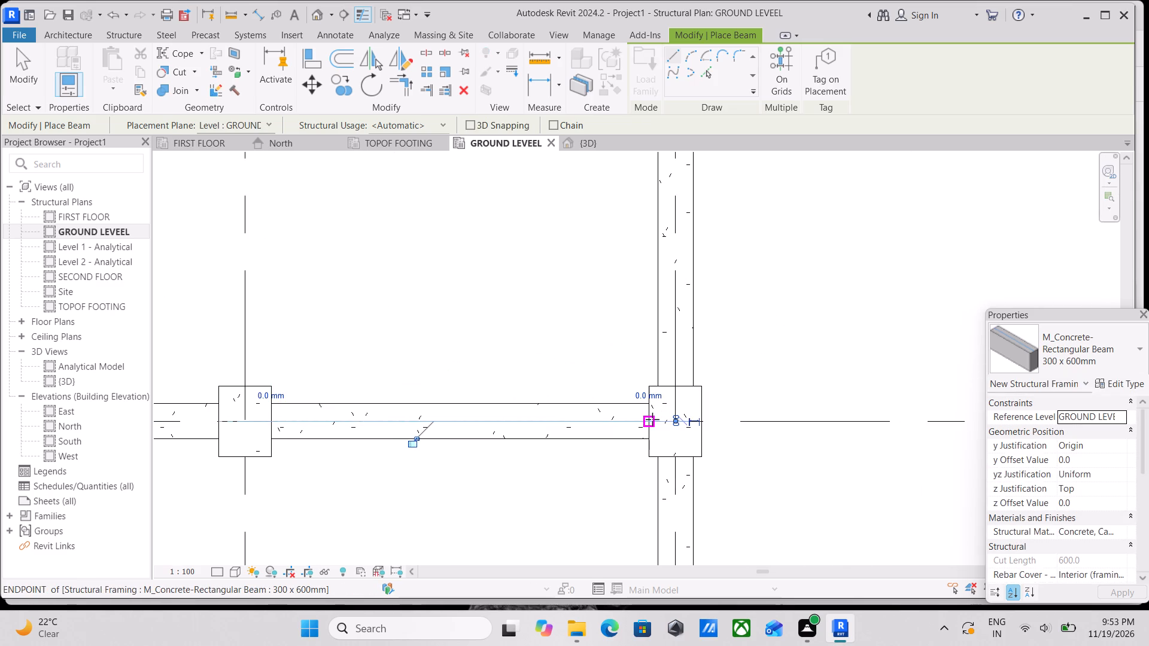
Place a 300 x 600mm concrete beam along grid 3 from the column in the row below grid E up to the column at grid E.
scroll(652, 419, "down", 4)
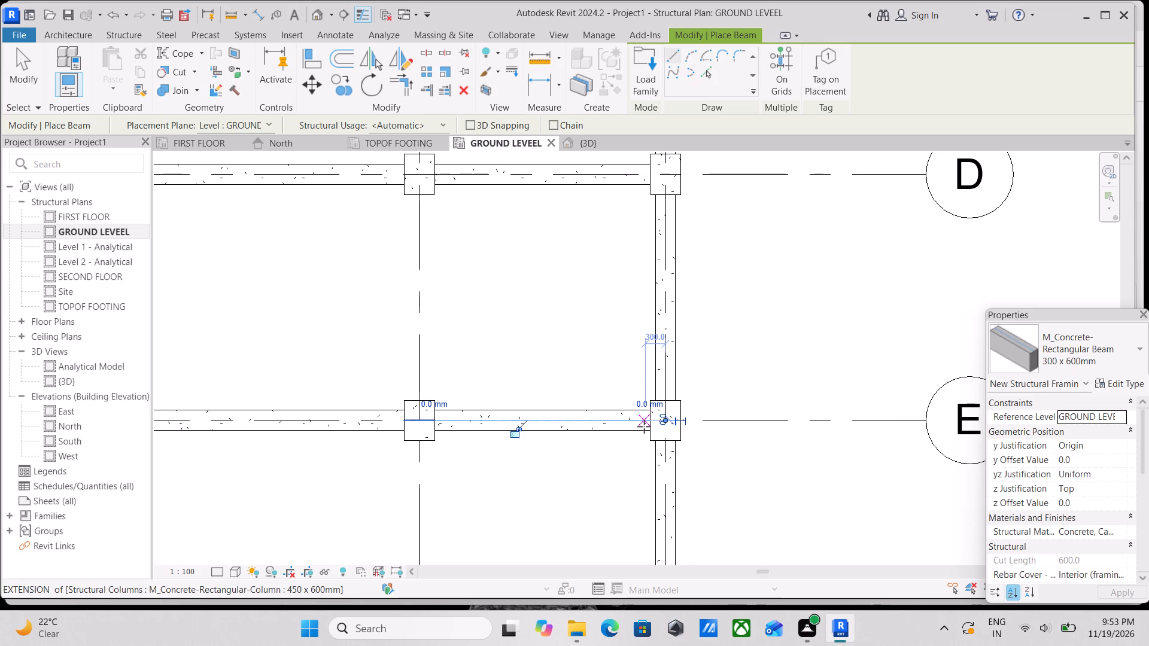
scroll(387, 464, "down", 3)
middle_click_drag(431, 438, 487, 307)
scroll(472, 408, "up", 5)
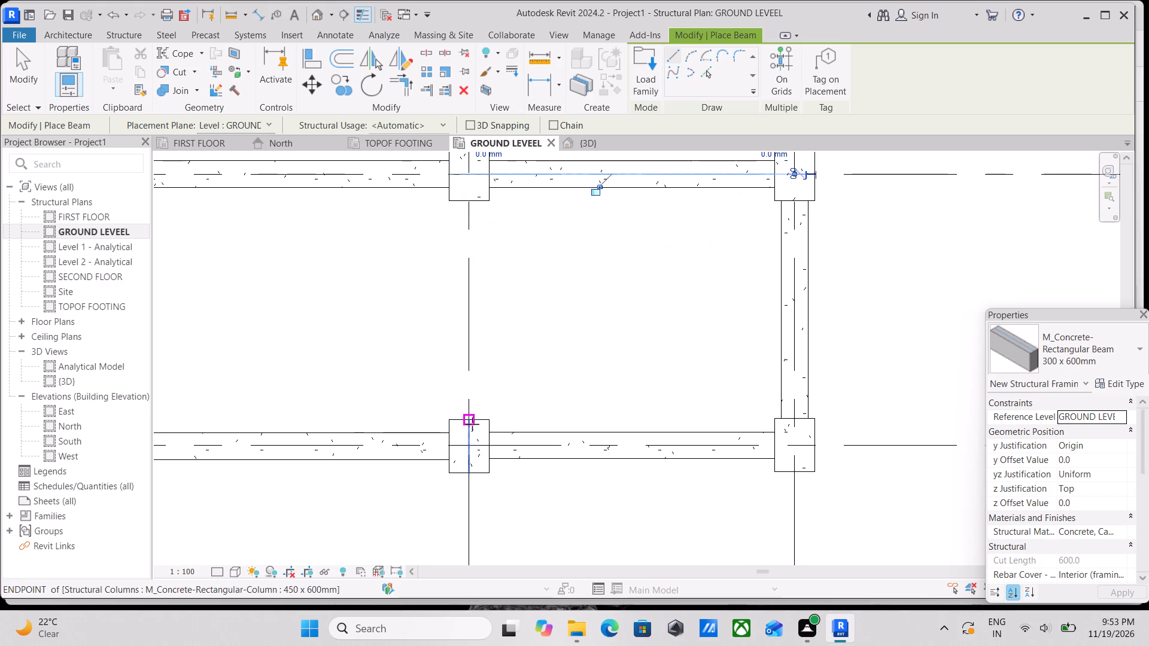
left_click(472, 424)
middle_click_drag(481, 309, 480, 394)
scroll(480, 394, "up", 1)
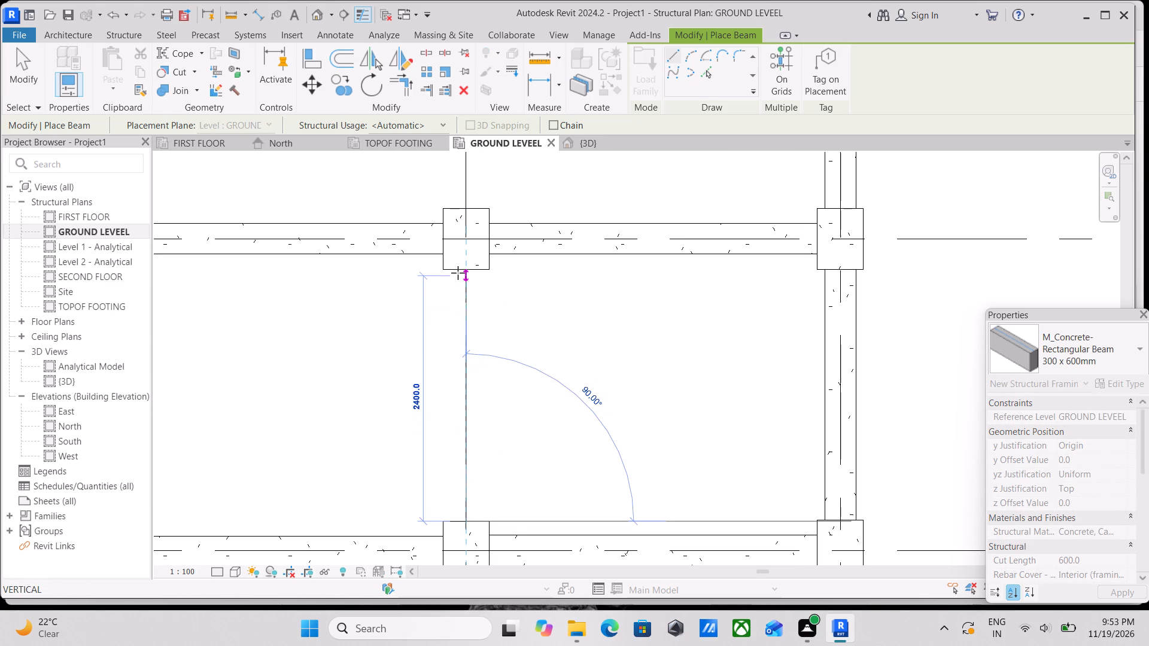
middle_click_drag(486, 371, 493, 513)
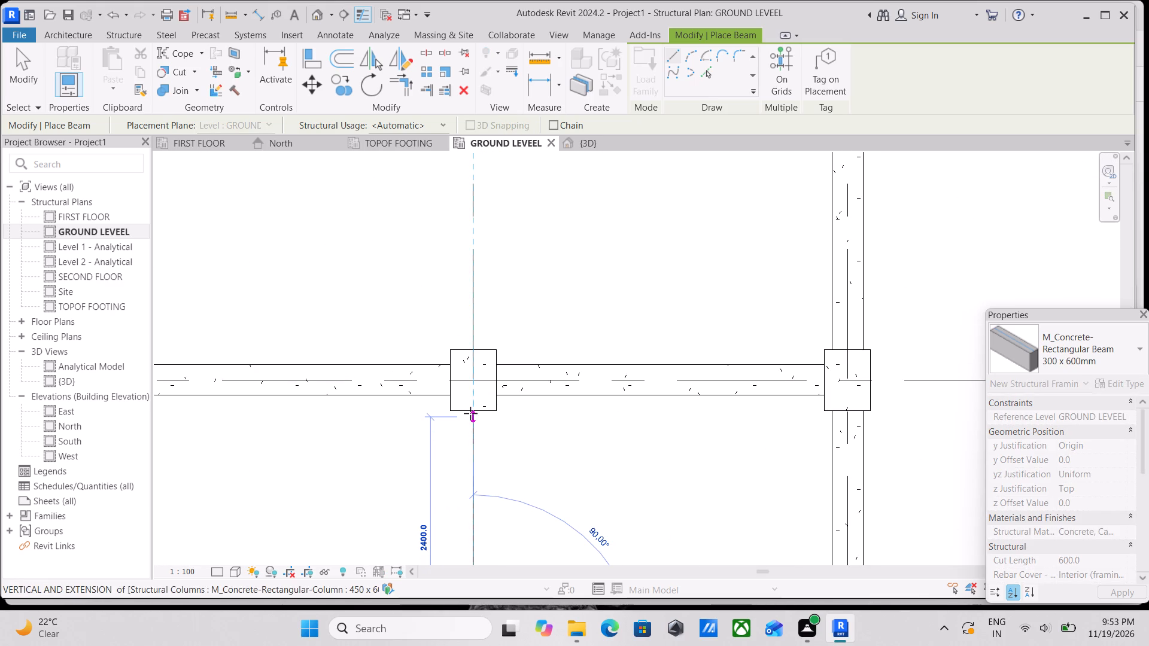
left_click(473, 405)
Place a 300 x 600mm concrete beam along grid 3 from the column at grid E to the column at grid D.
scroll(523, 432, "down", 2)
middle_click_drag(523, 432, 540, 551)
scroll(493, 482, "up", 1)
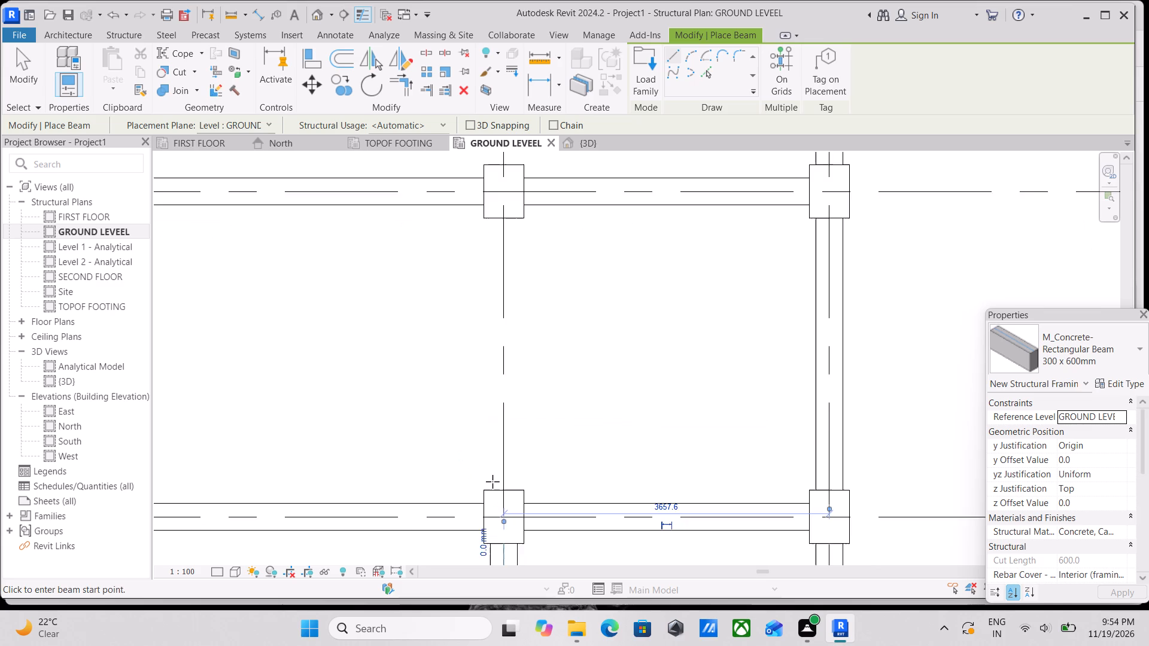
scroll(493, 482, "up", 2)
left_click(509, 493)
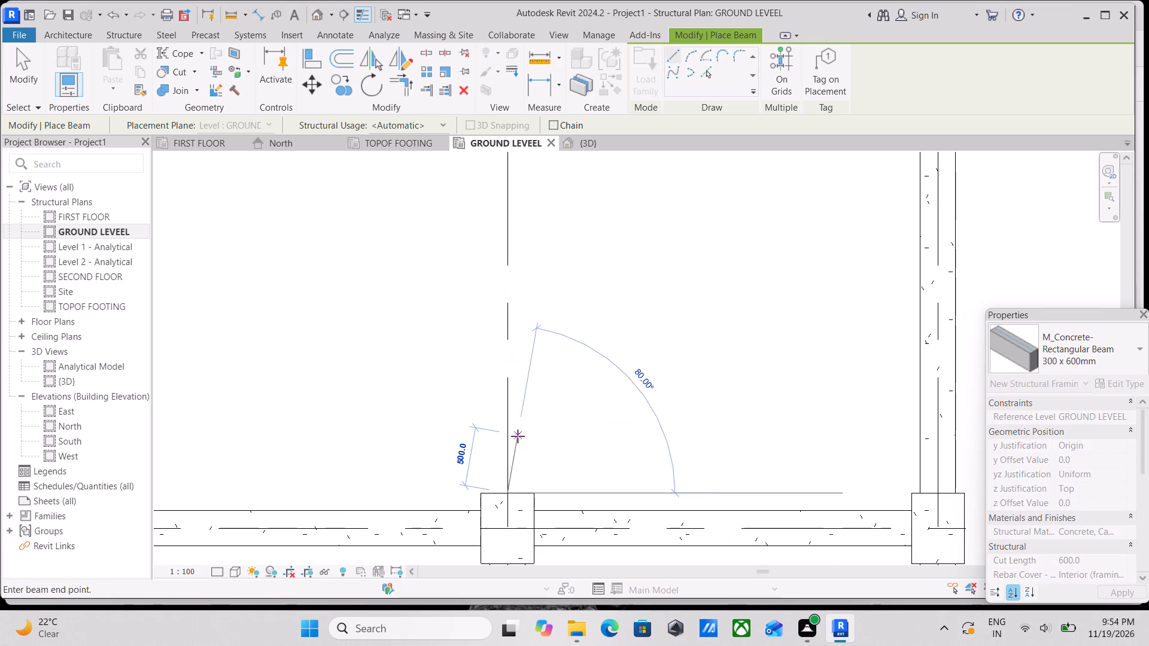
middle_click_drag(518, 436, 524, 554)
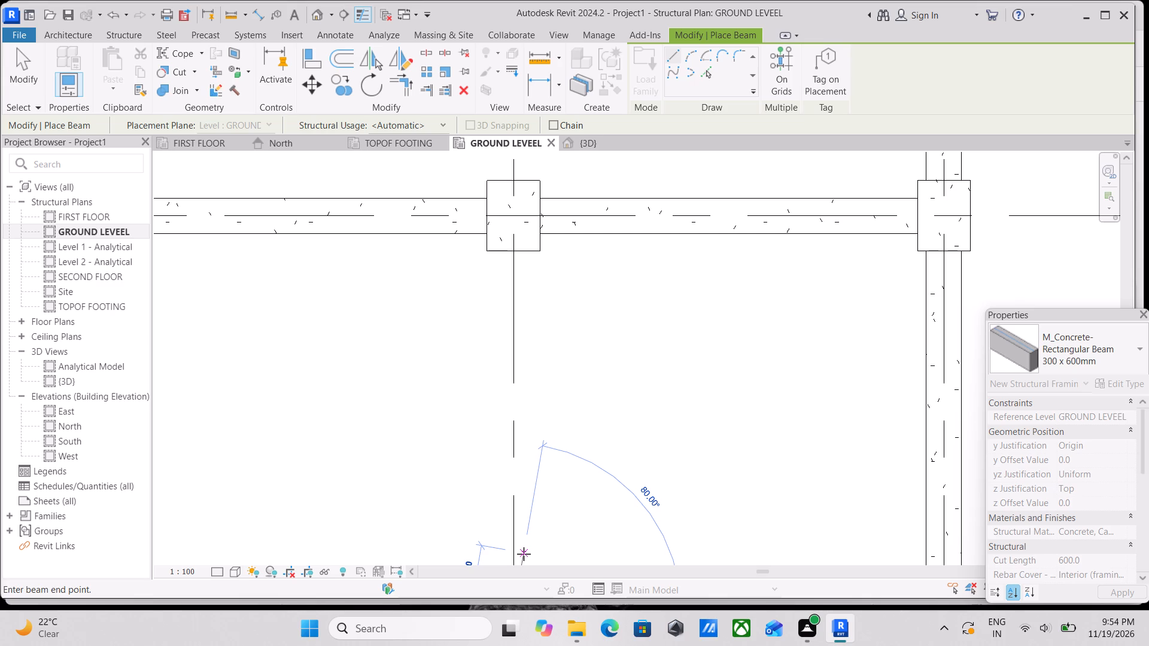
scroll(520, 554, "down", 2)
middle_click_drag(515, 553, 513, 560)
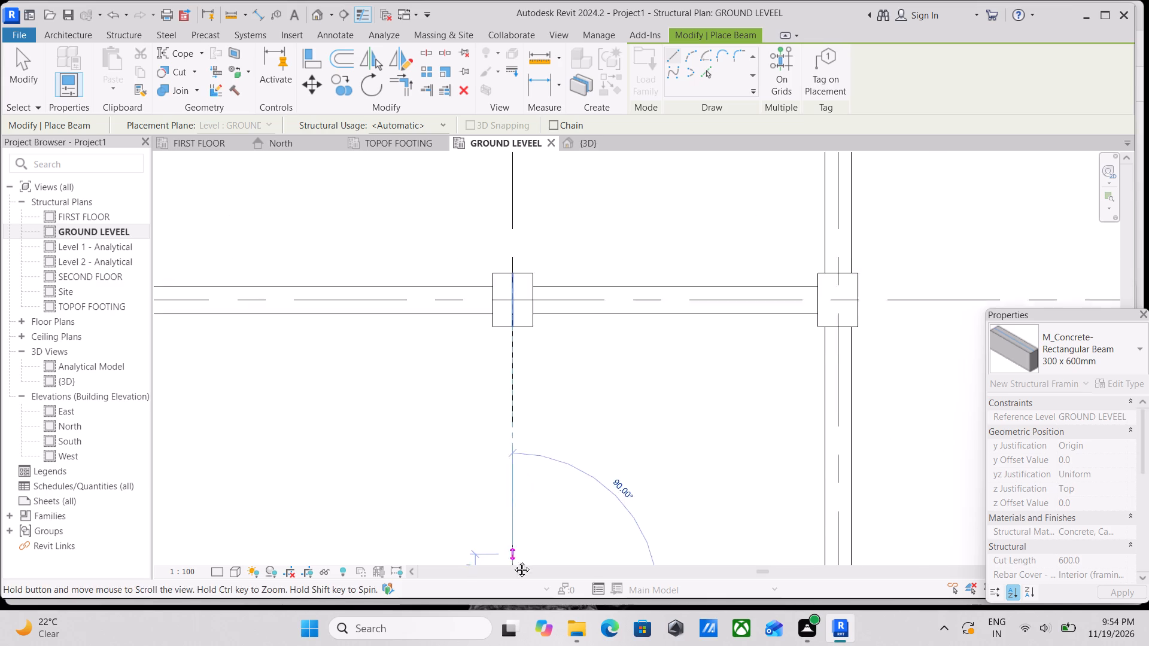
middle_click_drag(513, 560, 519, 591)
middle_click_drag(492, 443, 530, 491)
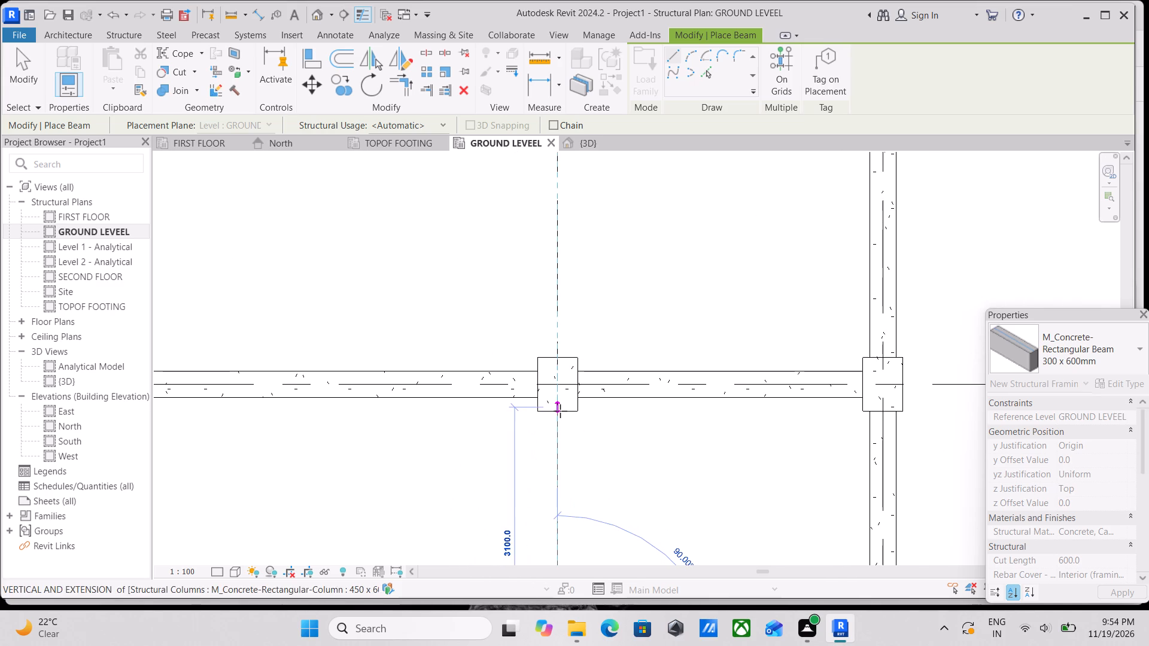
left_click(560, 411)
Place a 300 x 600mm concrete beam along grid 3 from the column at grid D to the column at grid B.
scroll(560, 411, "down", 3)
middle_click(560, 411)
scroll(568, 339, "up", 4)
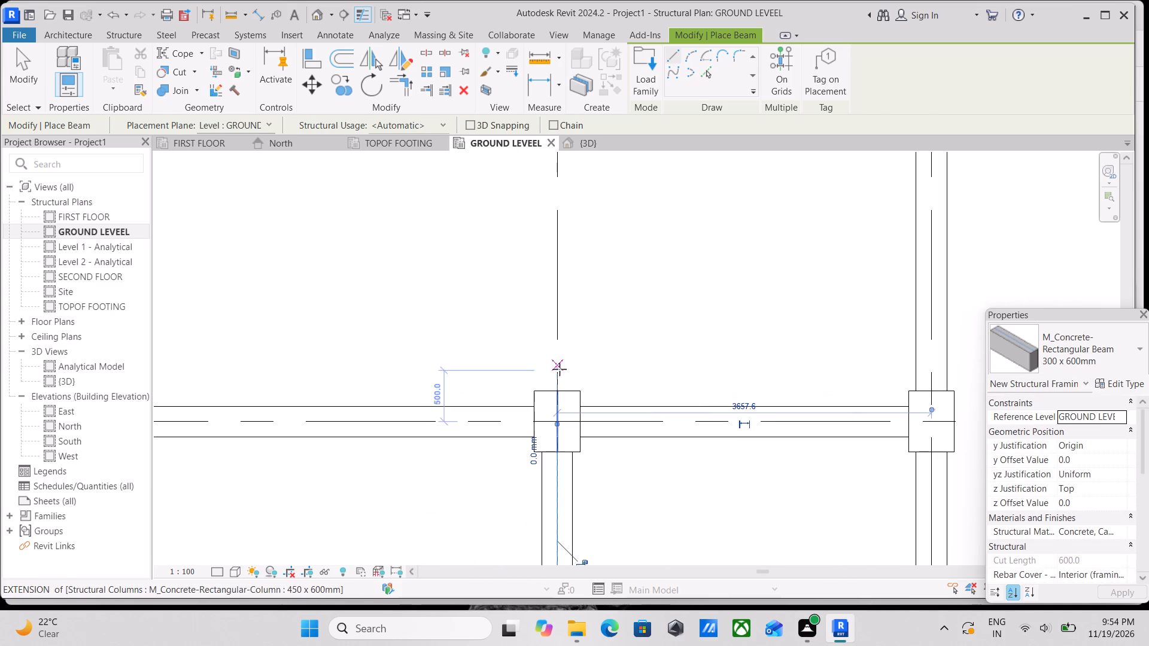
scroll(562, 373, "up", 3)
left_click(551, 400)
middle_click_drag(542, 304, 547, 487)
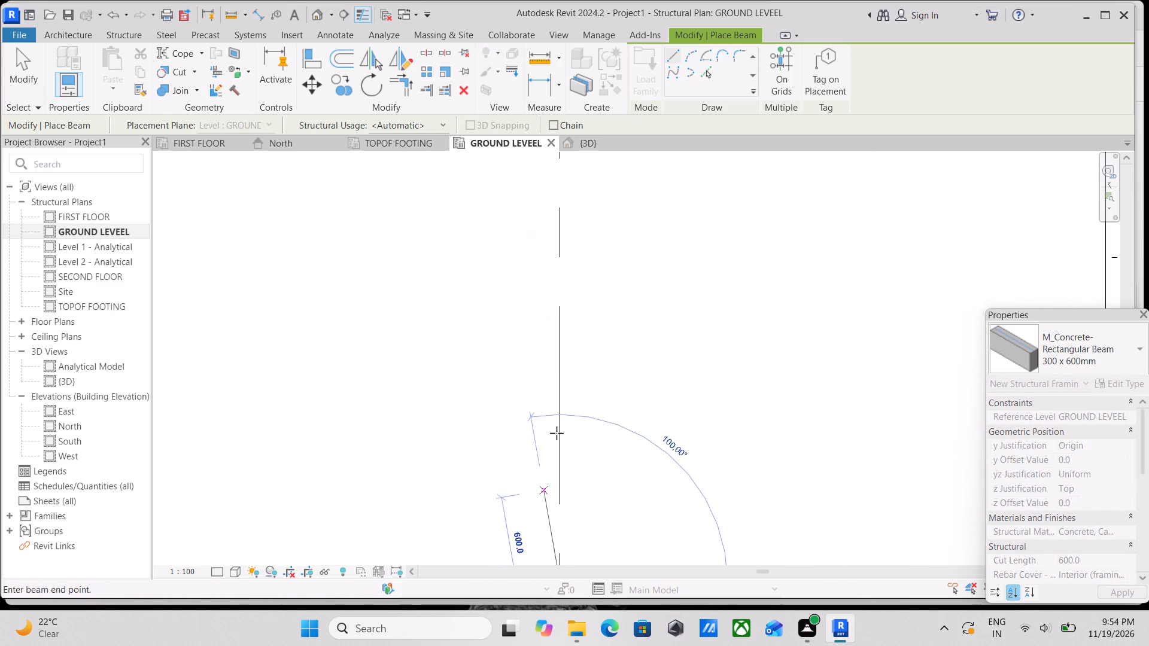
scroll(551, 311, "down", 2)
middle_click_drag(551, 312, 576, 453)
left_click(582, 294)
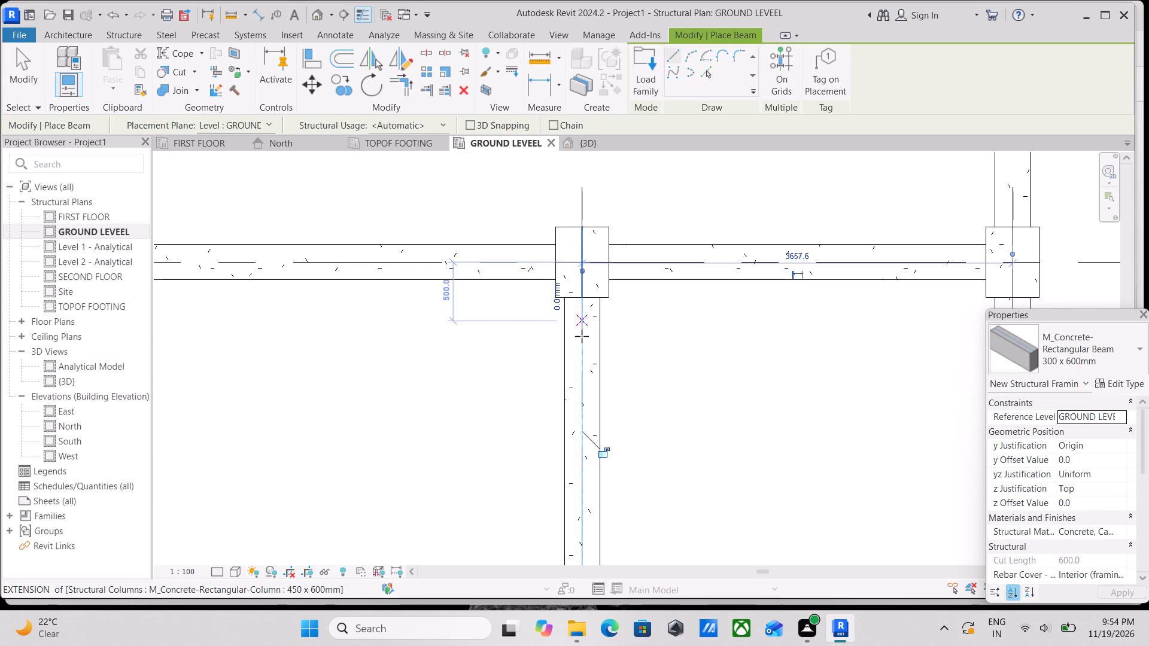
Place a 300 x 600mm concrete beam along grid 3 from the column at grid B to the column at grid A.
scroll(581, 358, "down", 5)
scroll(703, 382, "down", 3)
middle_click_drag(703, 380, 677, 362)
scroll(669, 300, "up", 3)
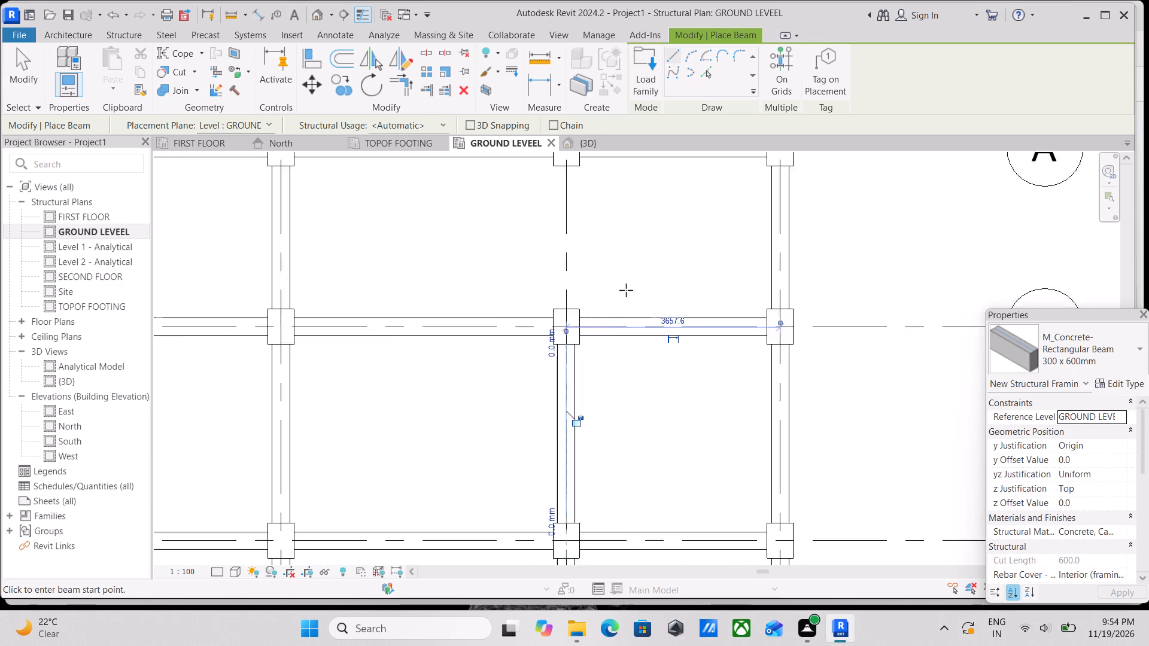
scroll(626, 290, "up", 1)
scroll(570, 345, "up", 3)
middle_click_drag(567, 344, 569, 502)
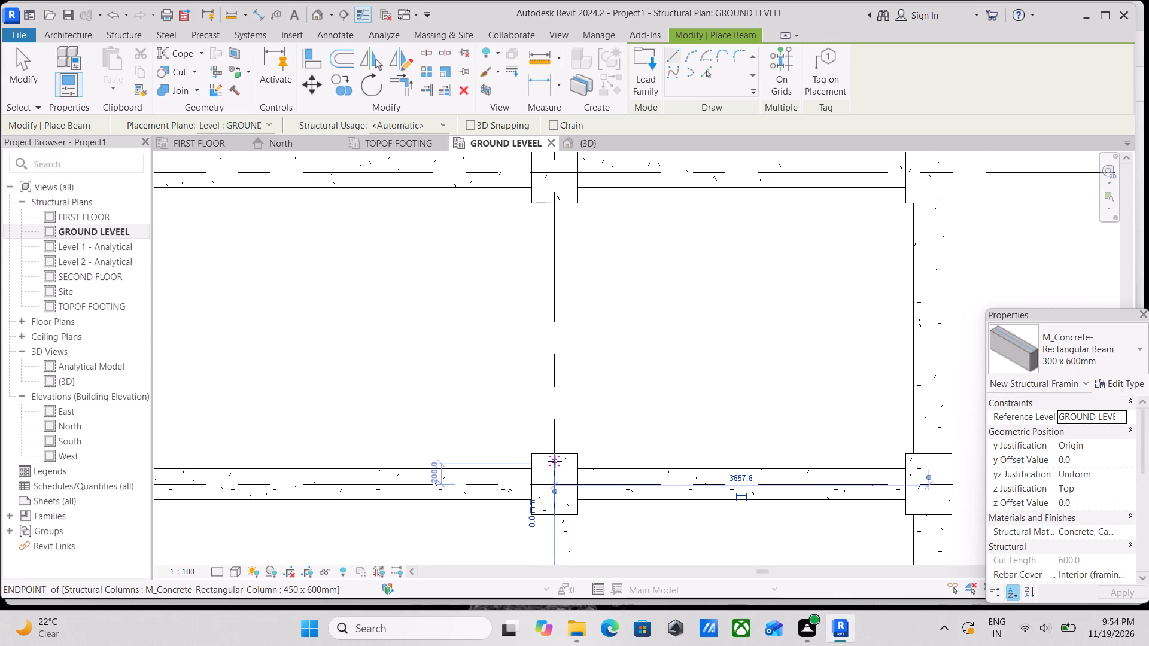
left_click(555, 457)
middle_click_drag(583, 366, 590, 547)
scroll(590, 547, "up", 1)
middle_click_drag(566, 374, 575, 433)
left_click(566, 415)
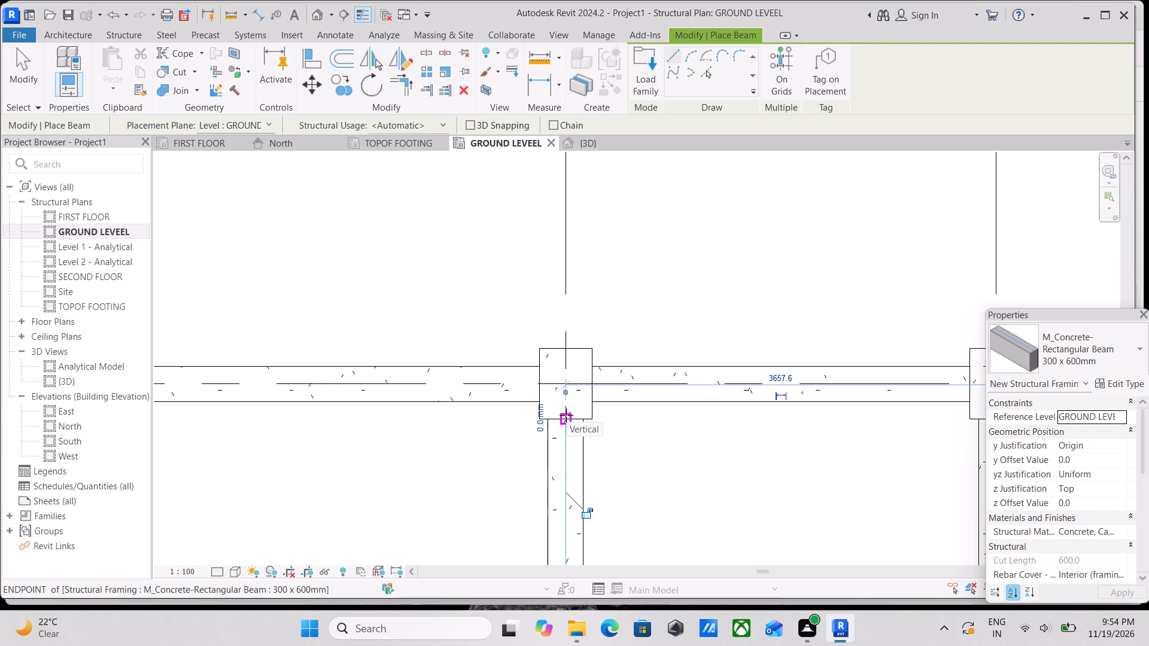
key("Escape")
scroll(566, 415, "down", 3)
middle_click_drag(557, 371, 567, 334)
key("Escape")
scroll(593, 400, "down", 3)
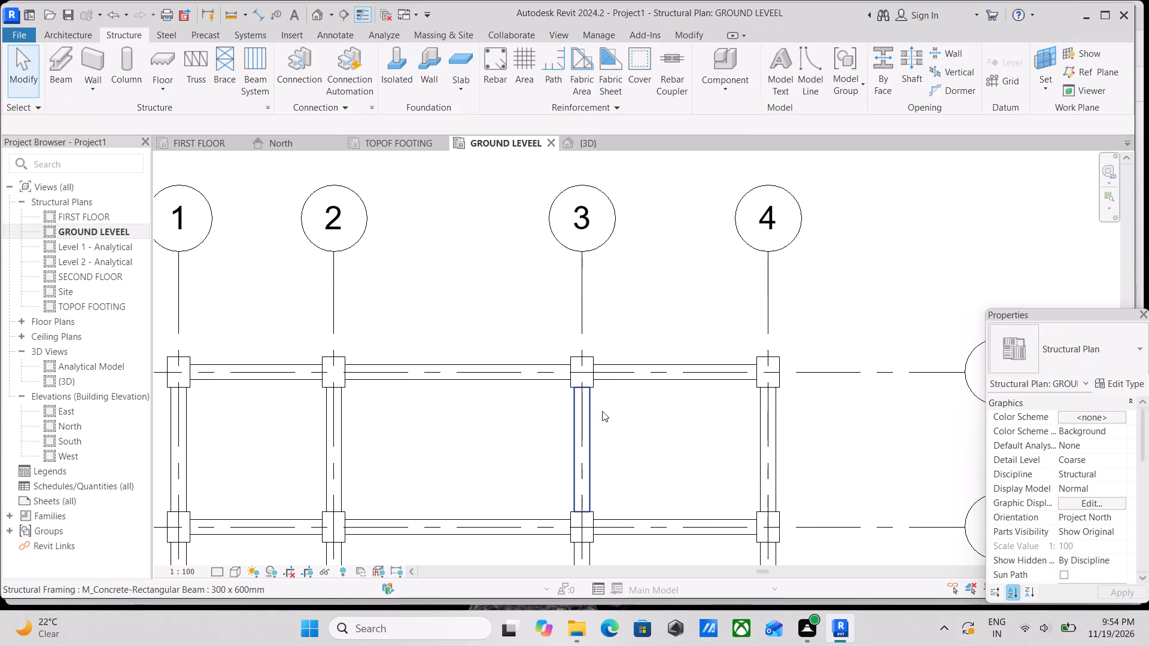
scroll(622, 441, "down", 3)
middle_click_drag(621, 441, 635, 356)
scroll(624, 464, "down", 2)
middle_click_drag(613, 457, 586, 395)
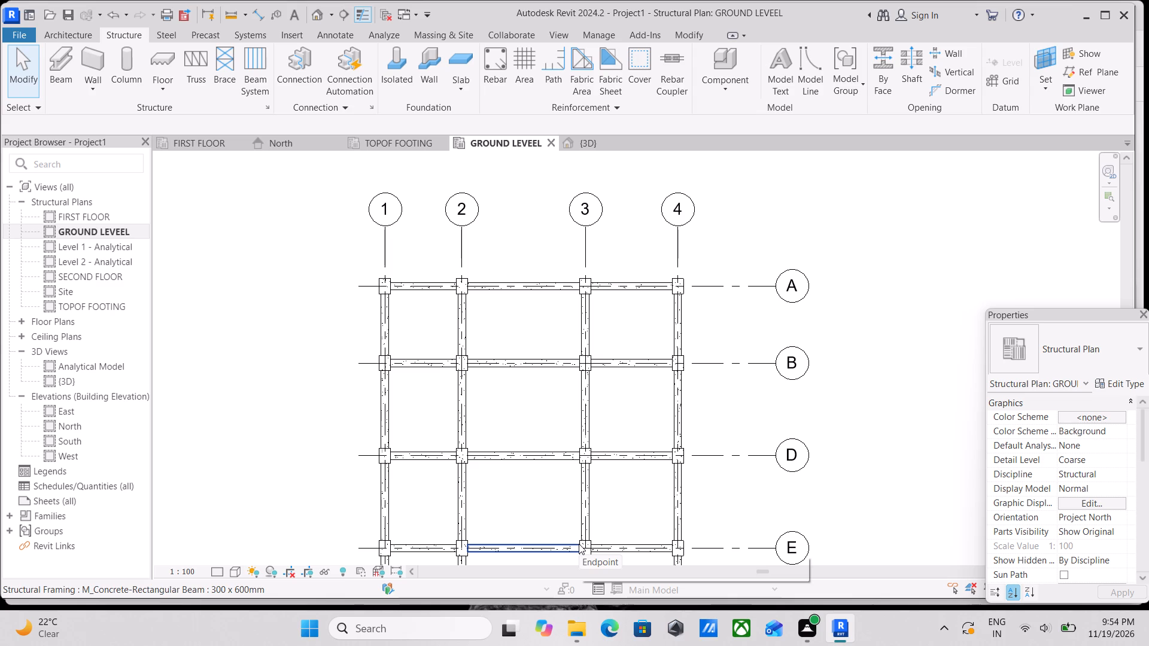
Align the outer face of the beam between grids 1 and 2, in the row below grid E, with the column's outer face.
scroll(934, 435, "down", 1)
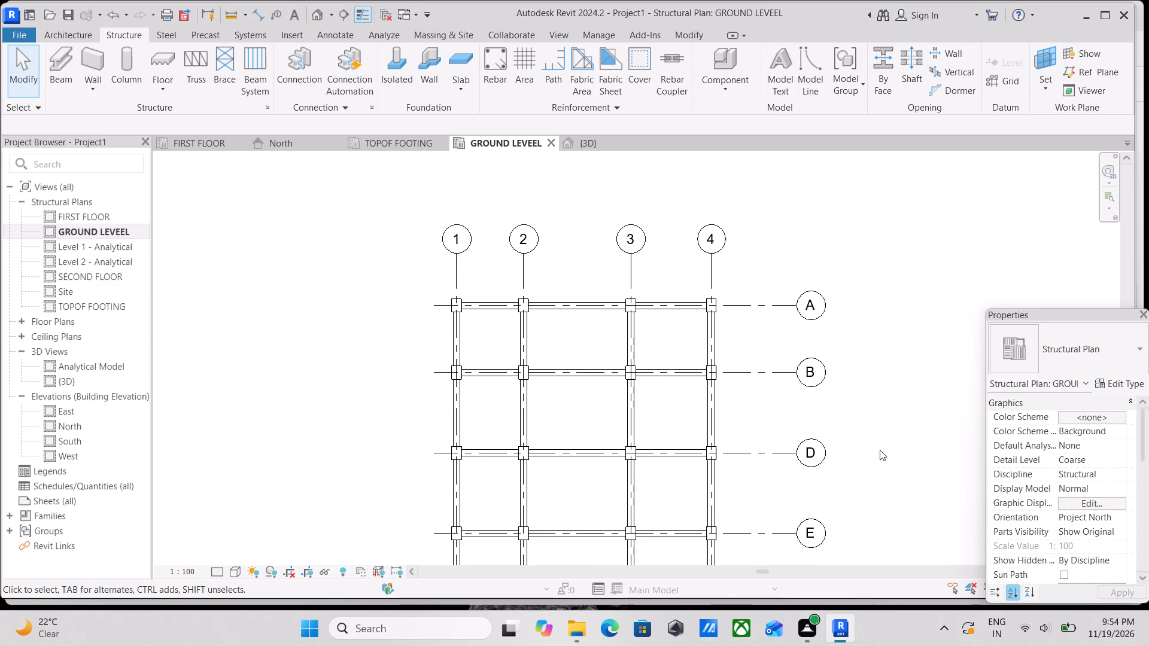
scroll(686, 441, "down", 2)
middle_click_drag(667, 447, 667, 345)
scroll(630, 483, "up", 4)
scroll(569, 499, "up", 3)
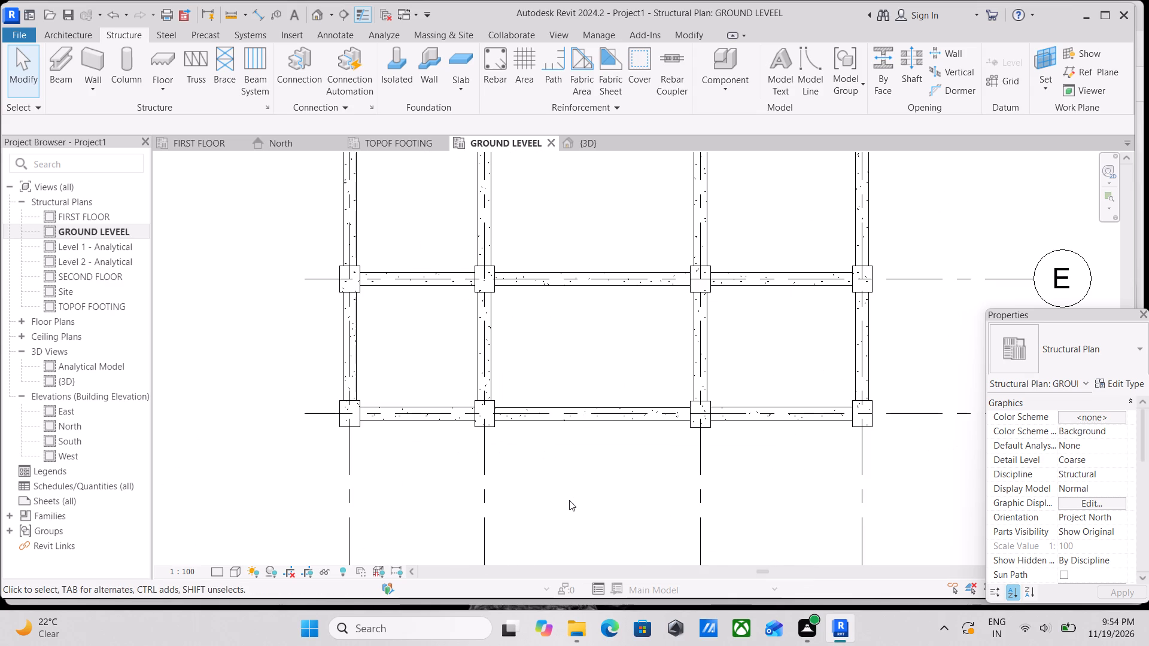
type("AL")
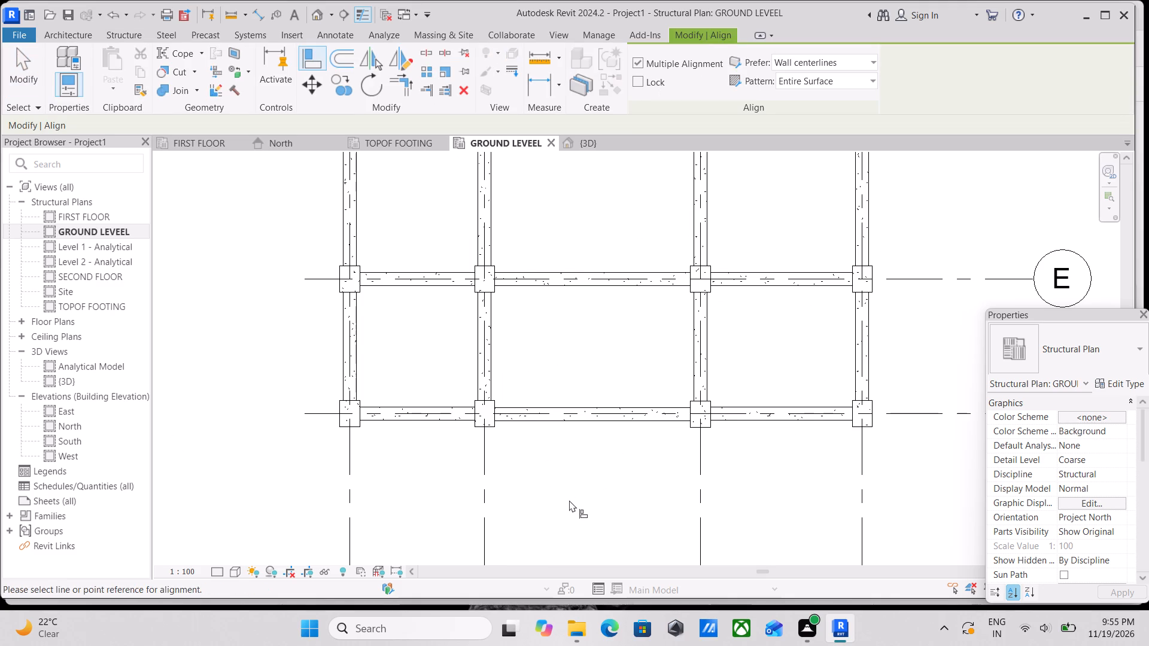
scroll(357, 420, "up", 6)
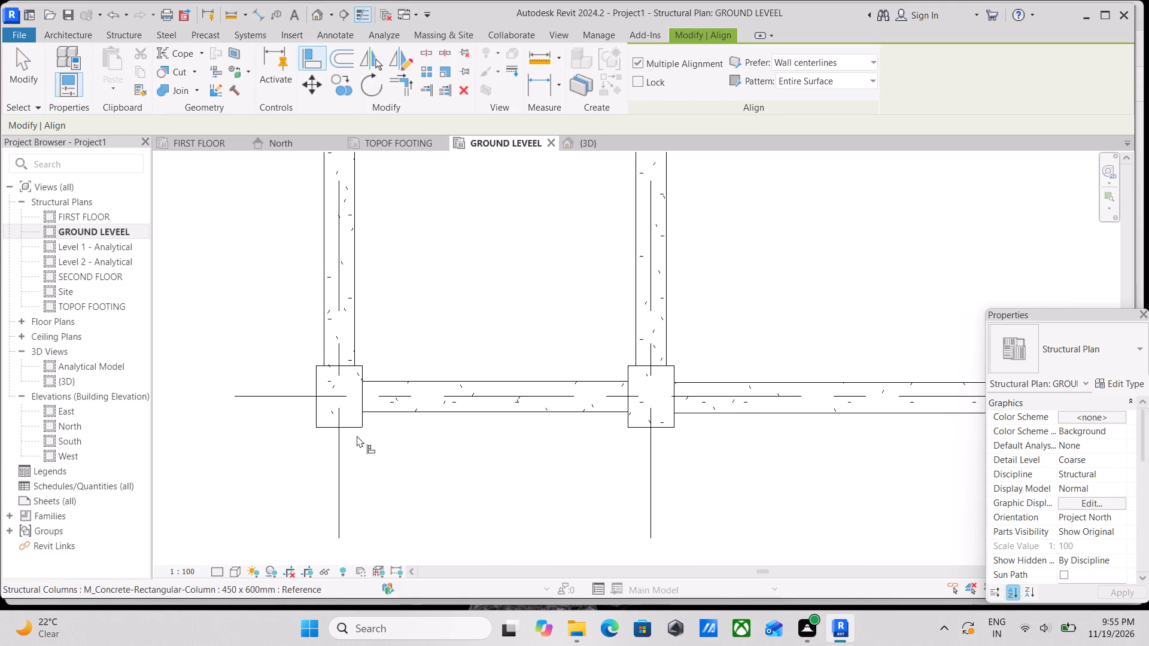
left_click(349, 426)
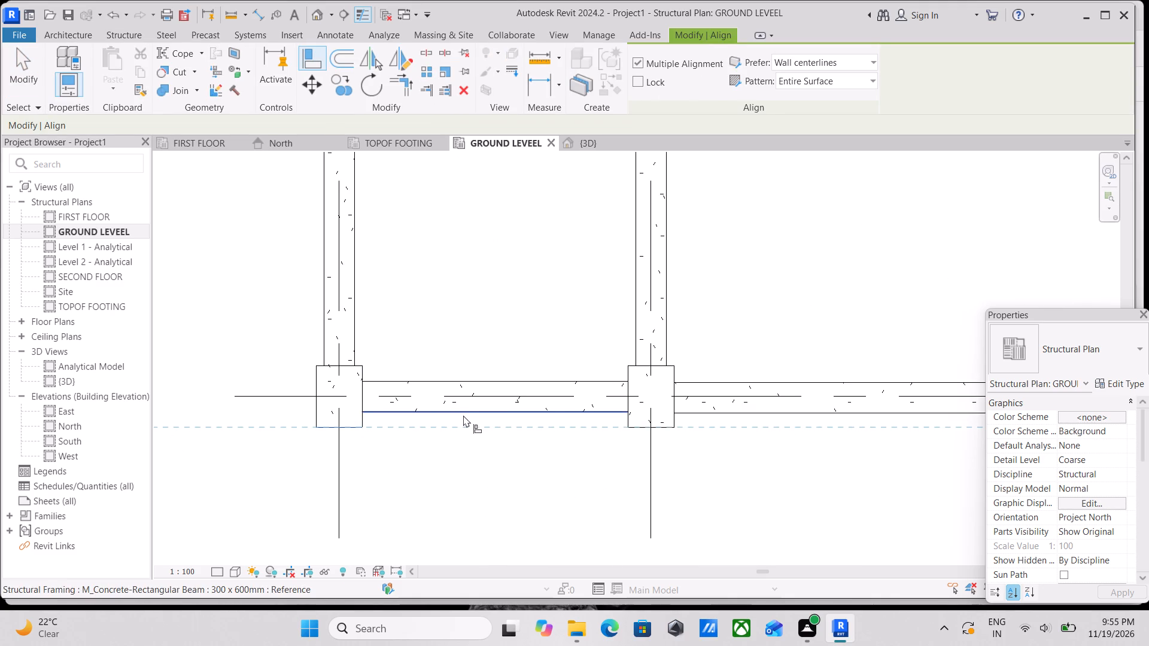
left_click(463, 415)
Align the two beams between grids 2 and 4, in the row below grid E, with the same outer column face.
scroll(689, 446, "down", 1)
middle_click_drag(689, 447, 572, 460)
scroll(572, 460, "up", 1)
left_click(642, 425)
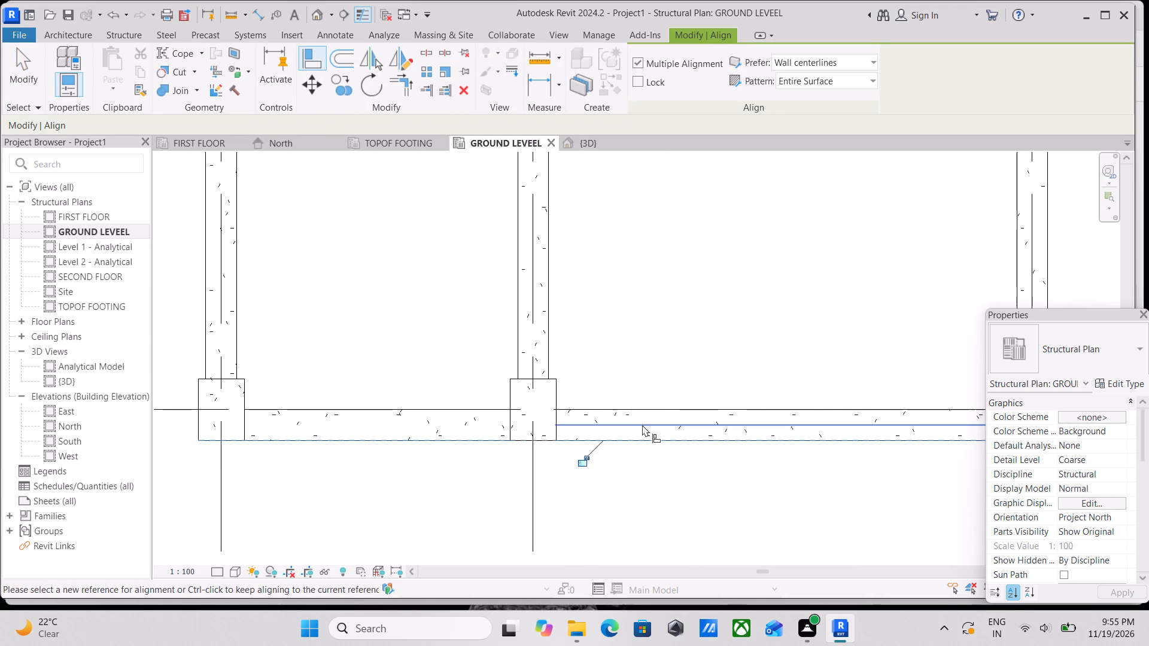
scroll(745, 445, "down", 1)
middle_click_drag(744, 445, 376, 453)
left_click(761, 438)
middle_click_drag(767, 443, 703, 458)
middle_click_drag(905, 360, 899, 381)
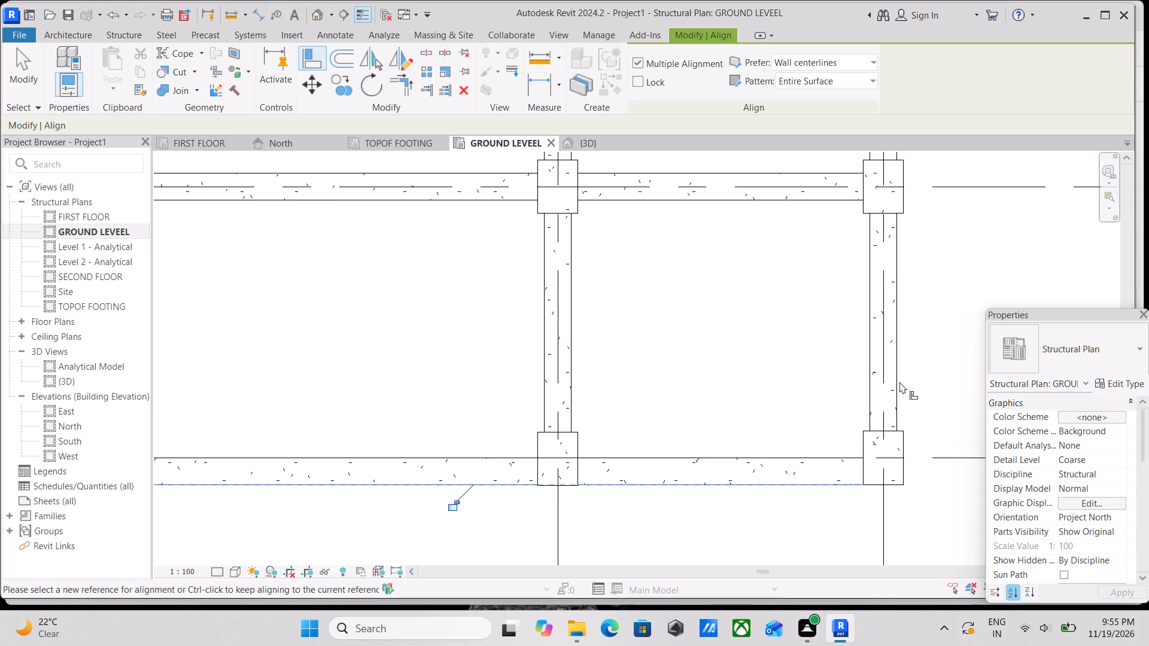
key("Escape")
key("Escape")
Align the outer face of the grid 4 beam below grid E with the corner column's outer face.
scroll(899, 382, "down", 2)
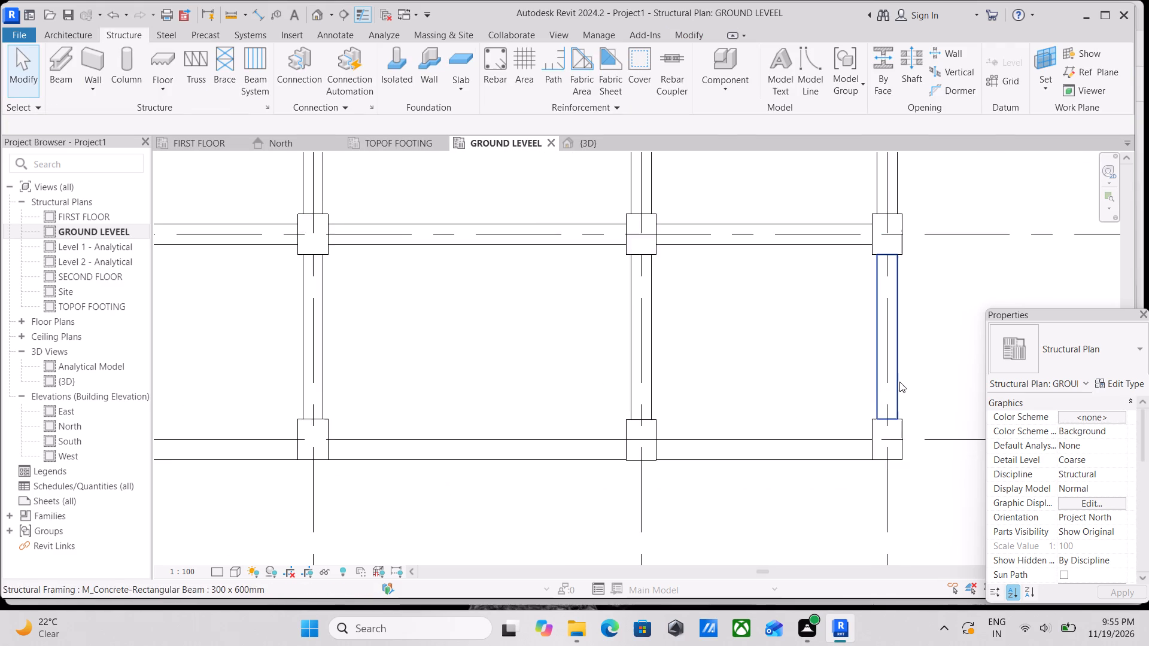
middle_click_drag(899, 382, 881, 385)
key("a")
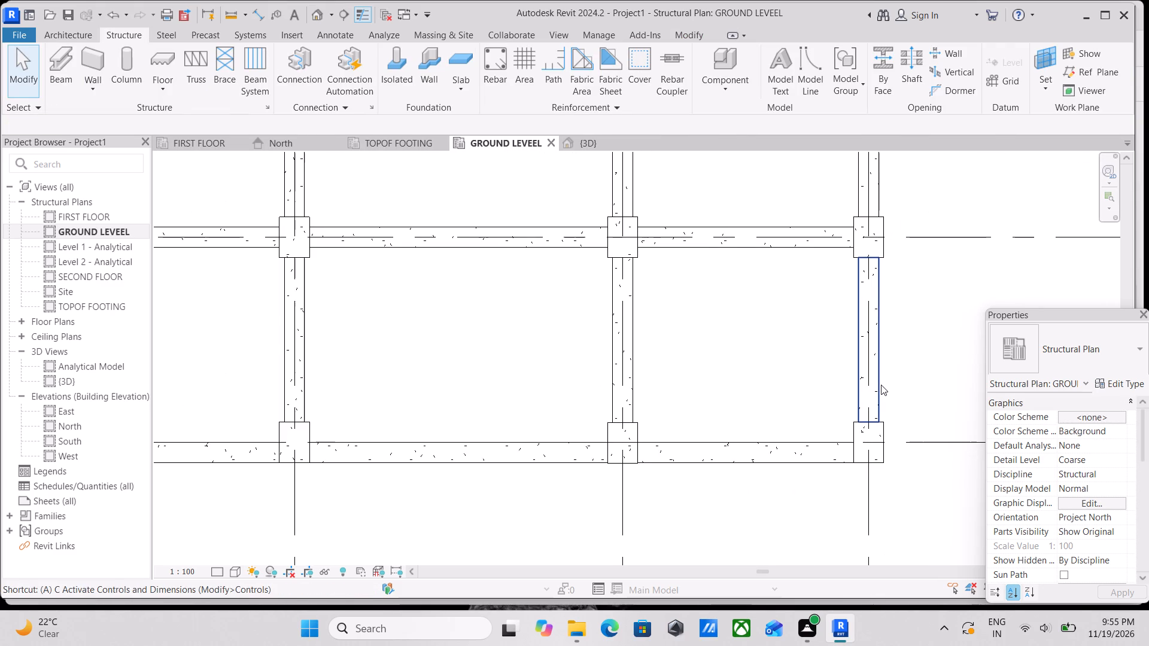
key("l")
scroll(892, 466, "up", 5)
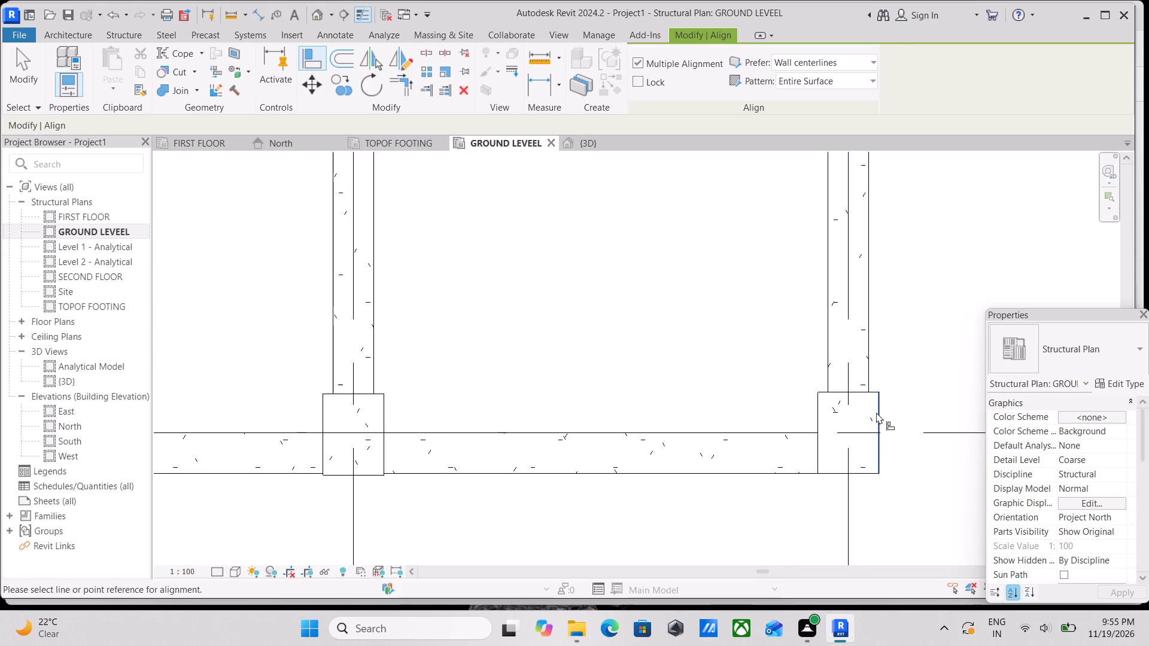
left_click(879, 413)
left_click(873, 331)
Align the grid 4 beam between grids E and D with the same outer column face.
scroll(889, 317, "down", 1)
middle_click_drag(891, 323, 895, 404)
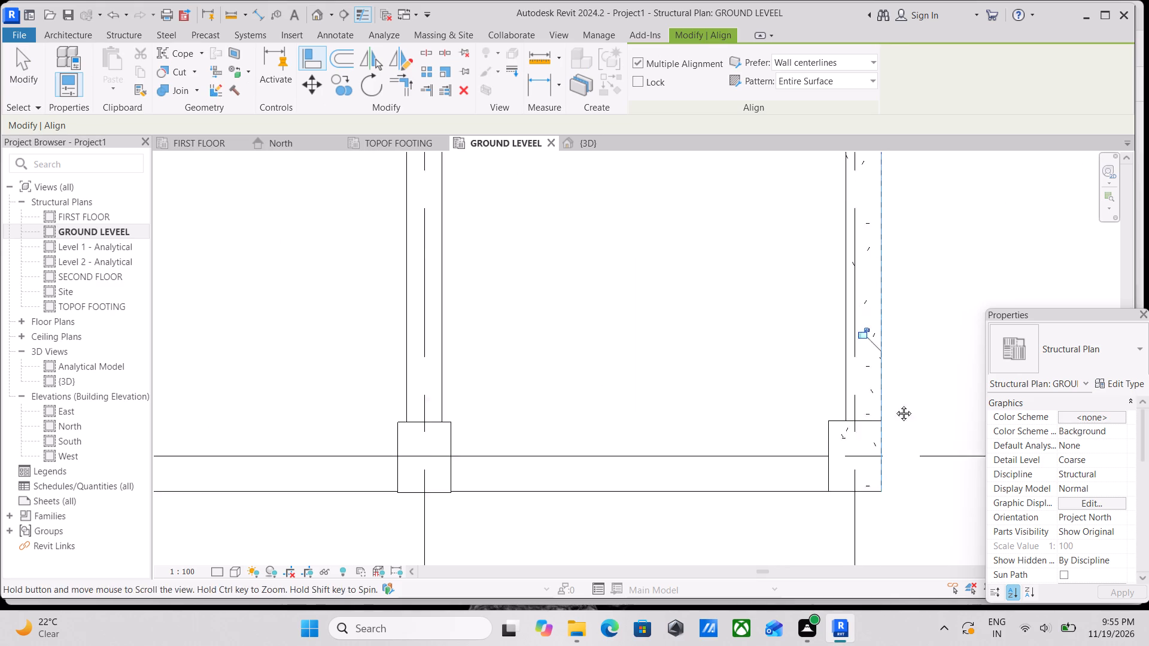
middle_click_drag(895, 404, 893, 490)
scroll(893, 493, "up", 1)
middle_click_drag(879, 264, 905, 449)
middle_click_drag(898, 300, 879, 387)
scroll(879, 387, "up", 1)
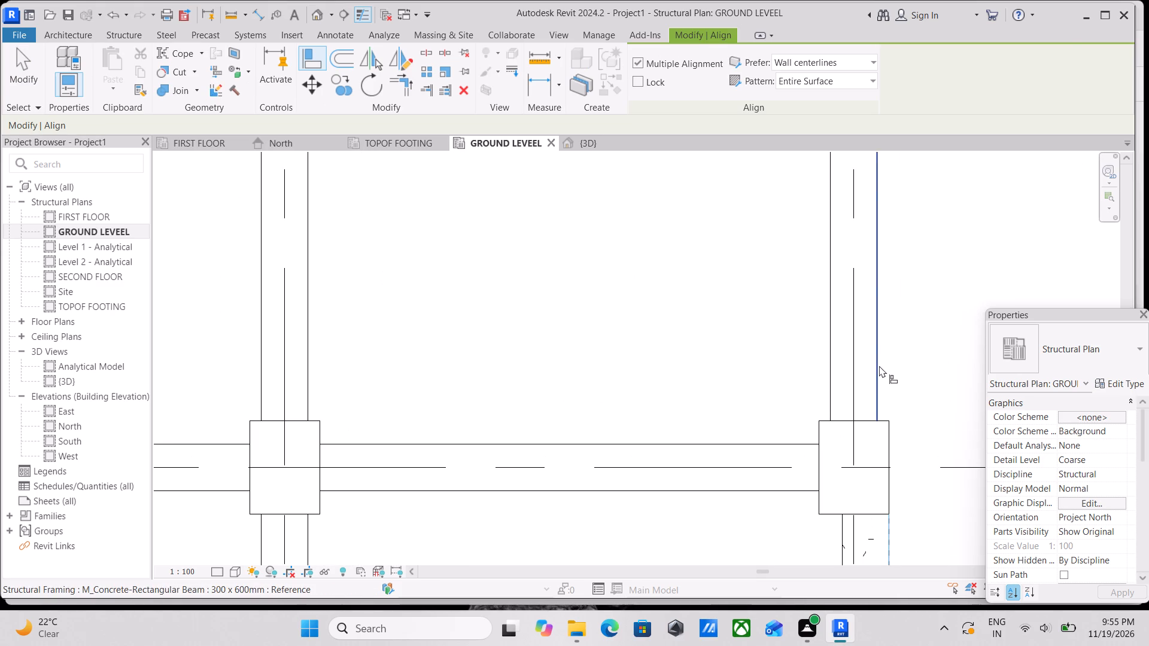
left_click(879, 365)
Align the grid 4 beam between grids D and B with the same outer column face.
scroll(879, 363, "down", 1)
middle_click_drag(879, 366, 882, 503)
scroll(876, 323, "down", 1)
middle_click_drag(876, 328, 816, 571)
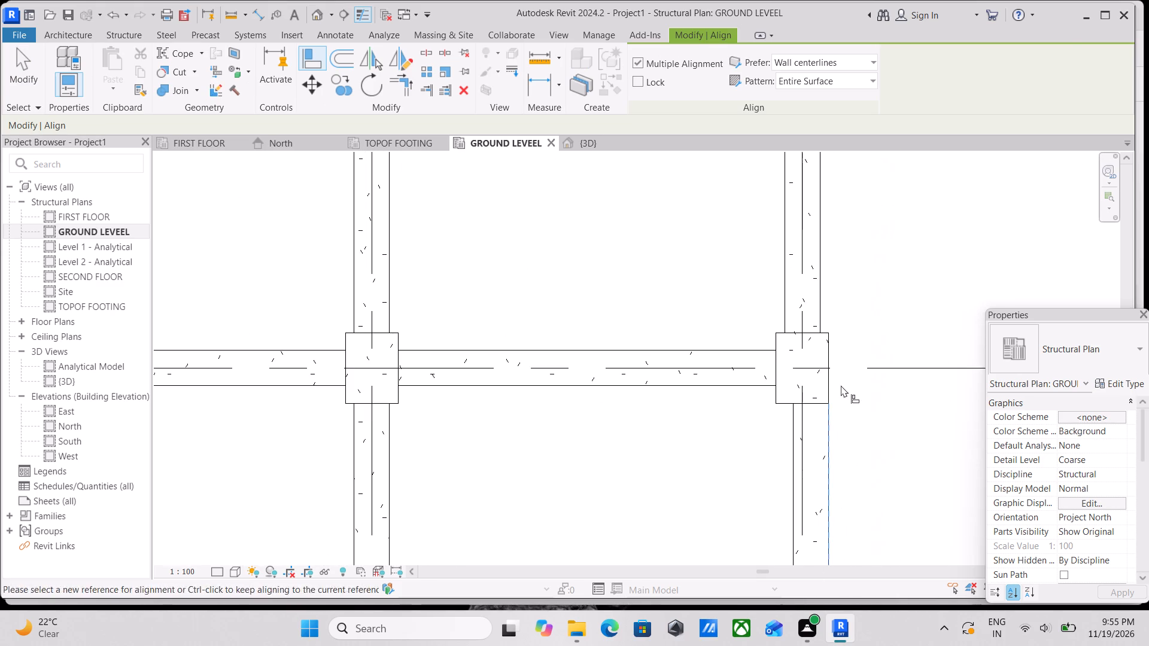
middle_click_drag(844, 417, 843, 486)
scroll(840, 485, "up", 1)
left_click(819, 372)
Align the grid 4 beam between grids B and A with the same outer column face.
middle_click_drag(846, 337, 851, 367)
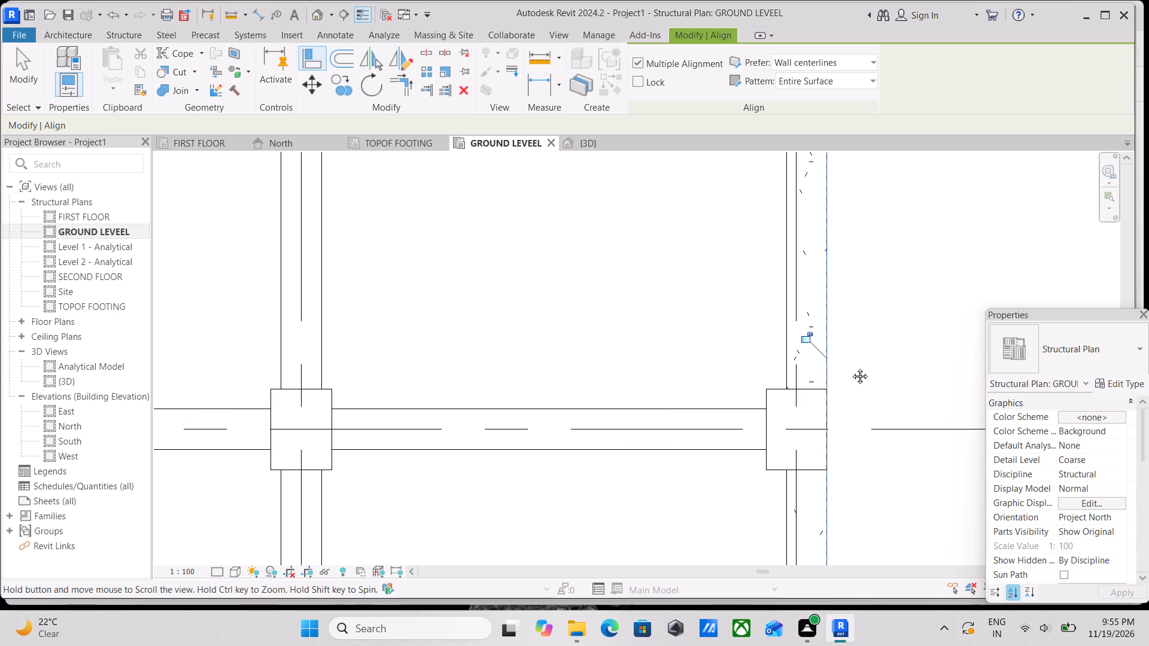
middle_click_drag(851, 367, 871, 505)
scroll(865, 353, "down", 2)
middle_click_drag(864, 367, 852, 528)
scroll(837, 319, "down", 1)
middle_click_drag(840, 327, 839, 400)
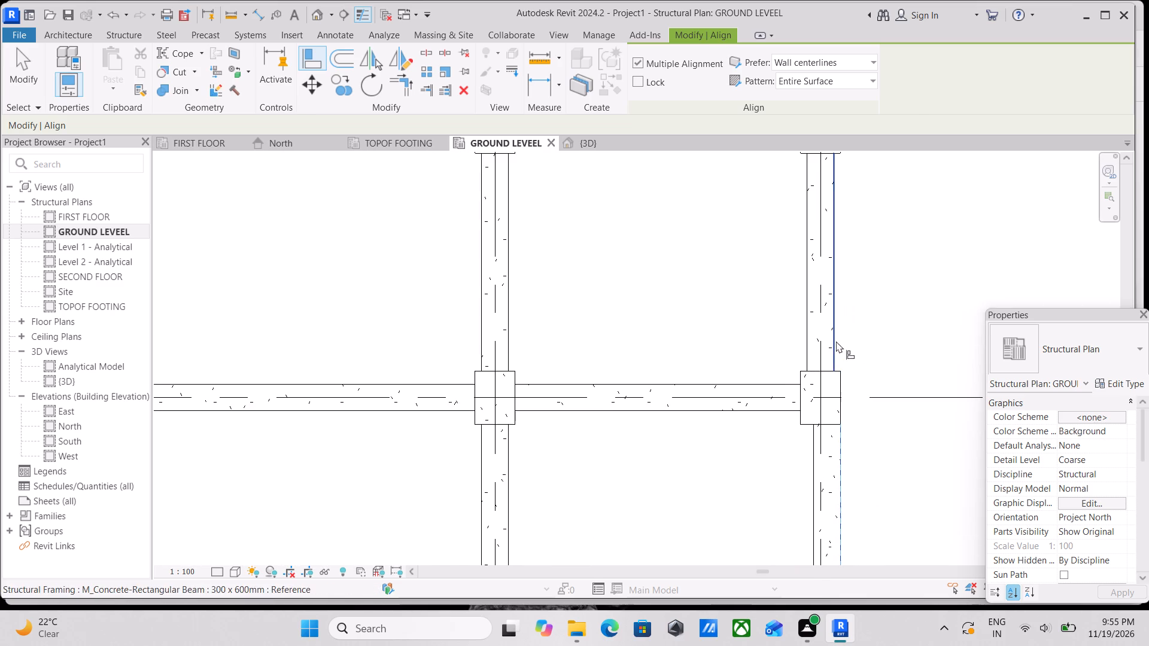
left_click(836, 340)
Turn off Multiple Alignment and align the grid A beam between grids 3 and 4 with the corner column's outer face.
middle_click_drag(849, 297, 864, 522)
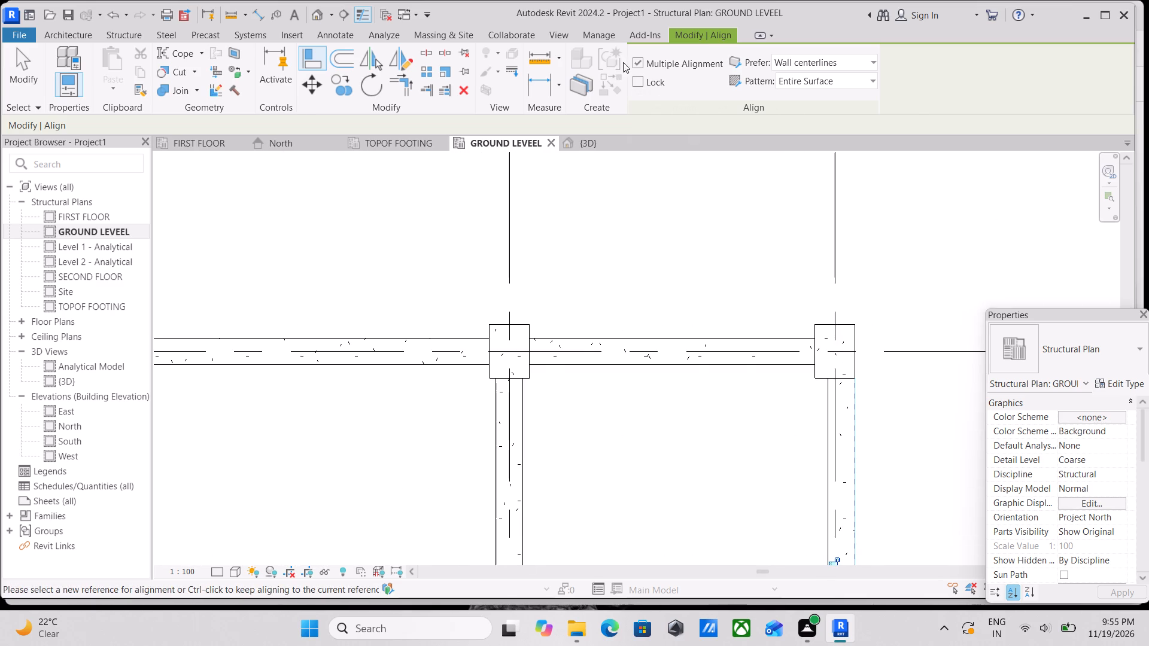
left_click_drag(634, 63, 640, 63)
type("AL")
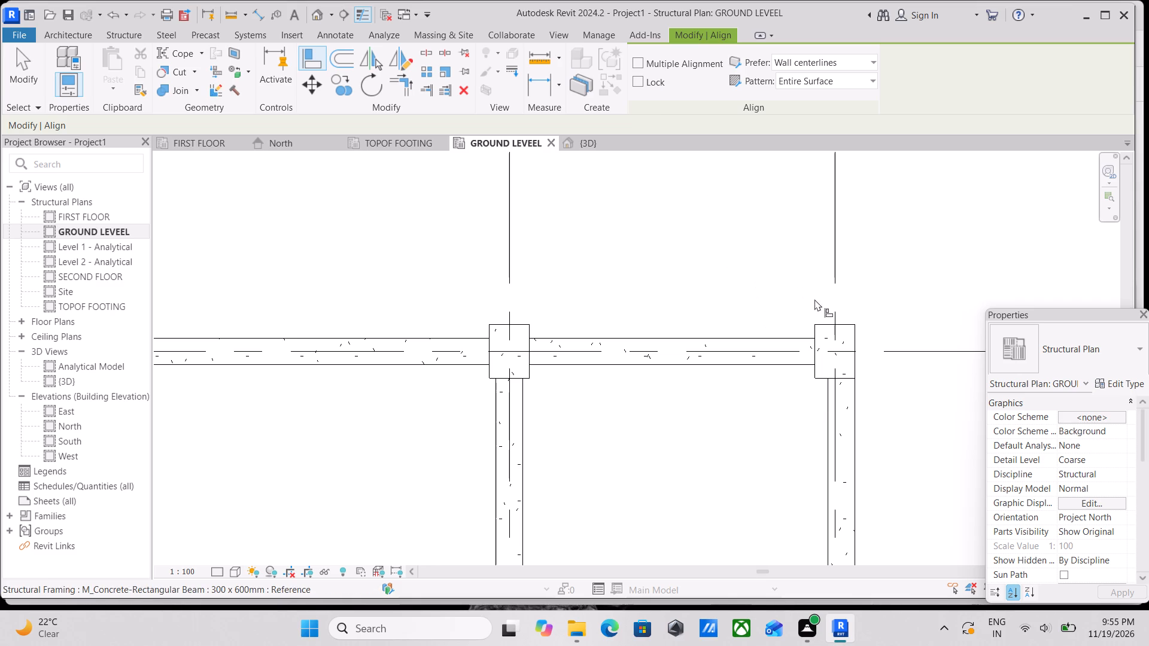
left_click(826, 319)
left_click(798, 333)
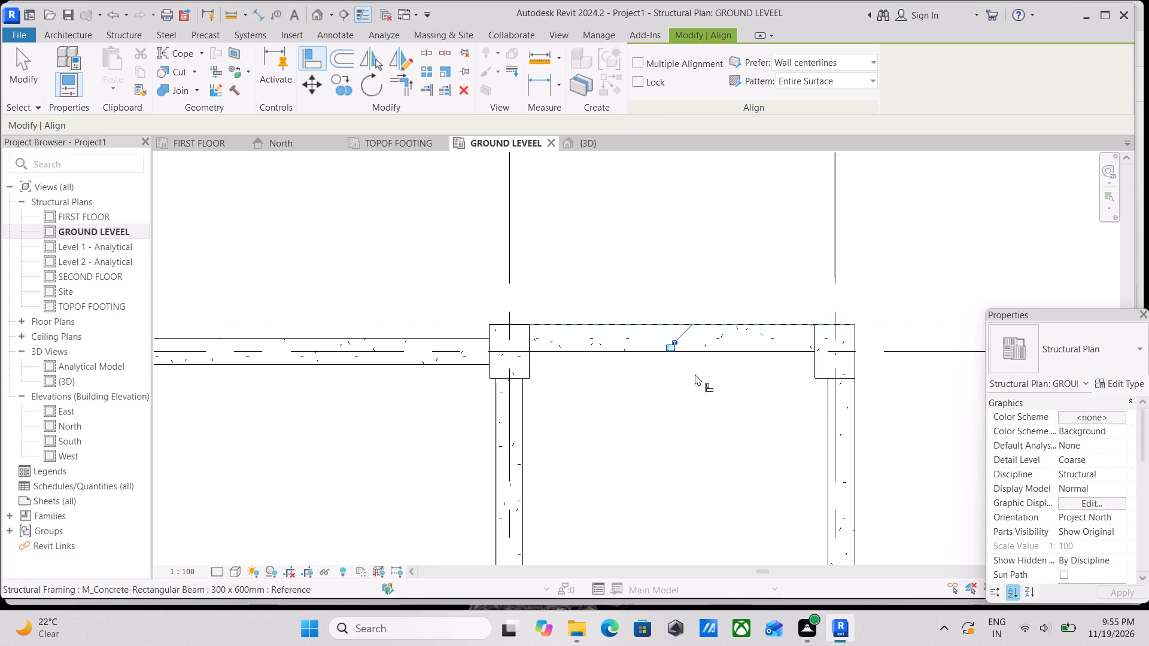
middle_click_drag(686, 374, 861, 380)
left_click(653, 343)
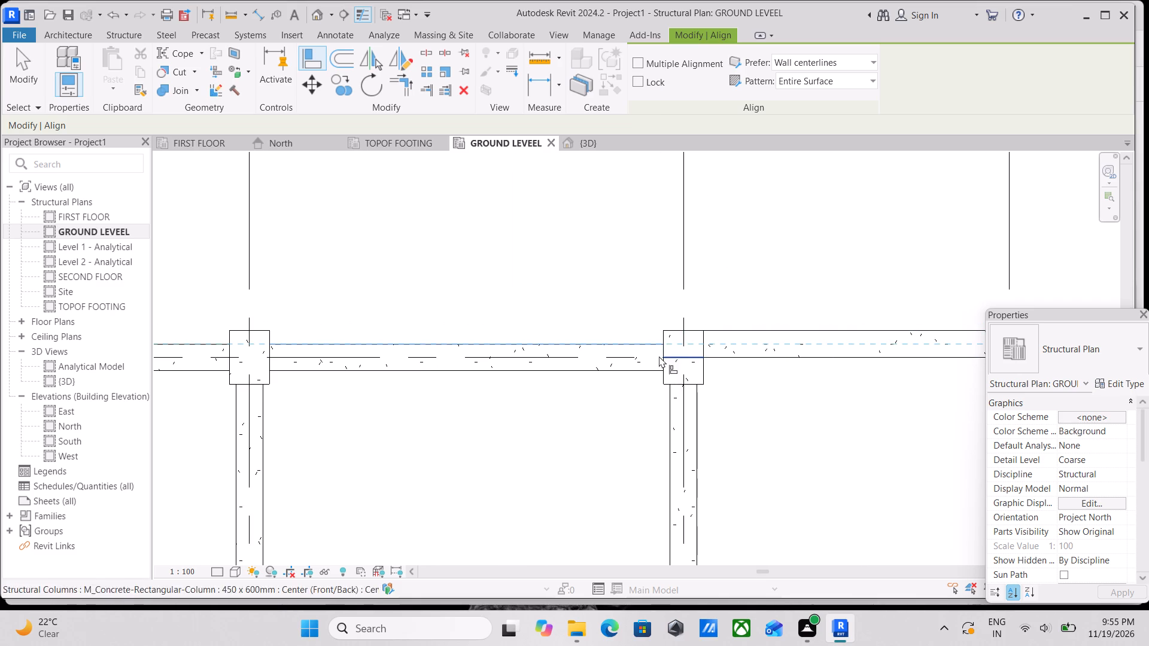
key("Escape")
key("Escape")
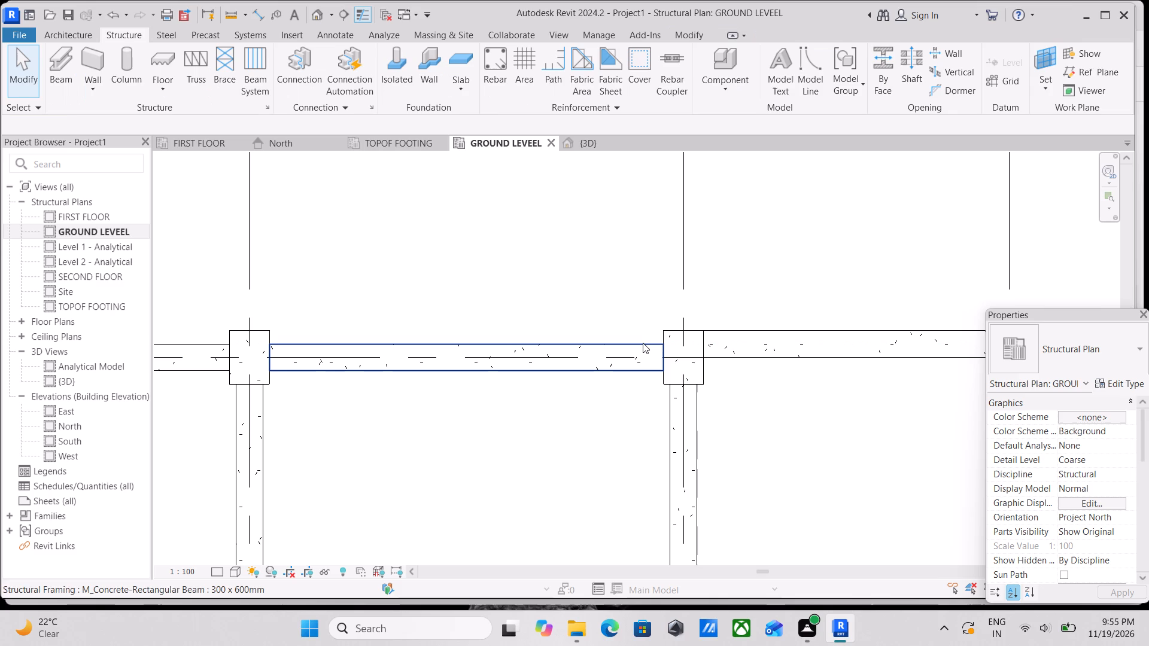
Turn on Multiple Alignment and align the grid A beam between grids 2 and 3 with the outer face of the grid 3 column.
key("a")
key("l")
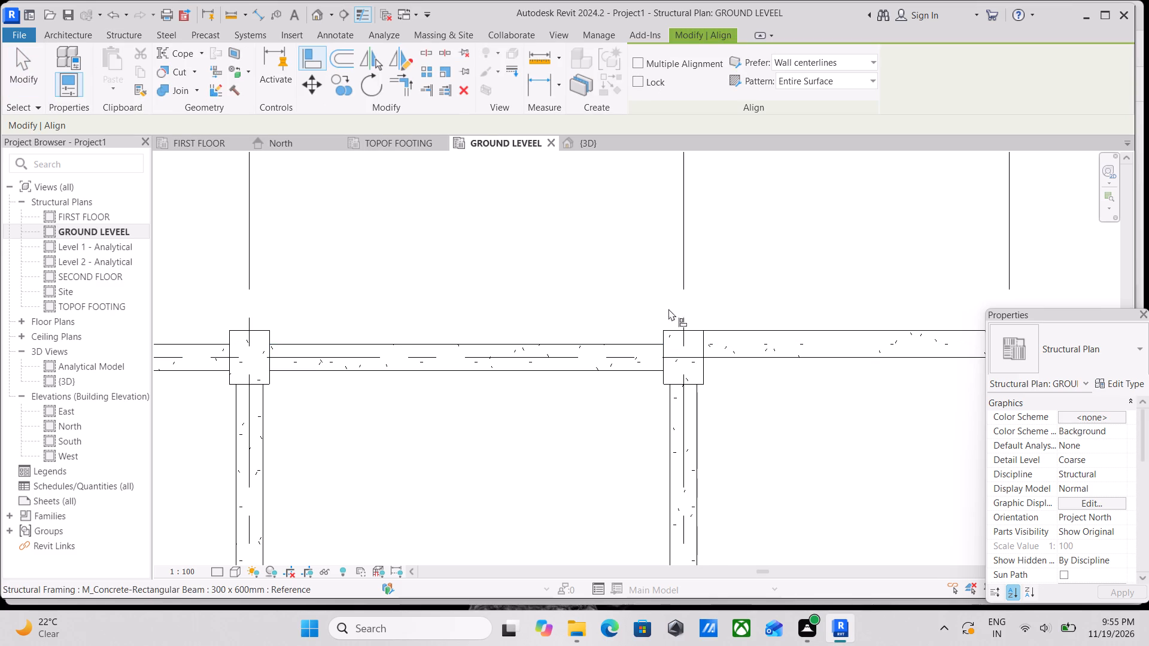
scroll(656, 318, "up", 4)
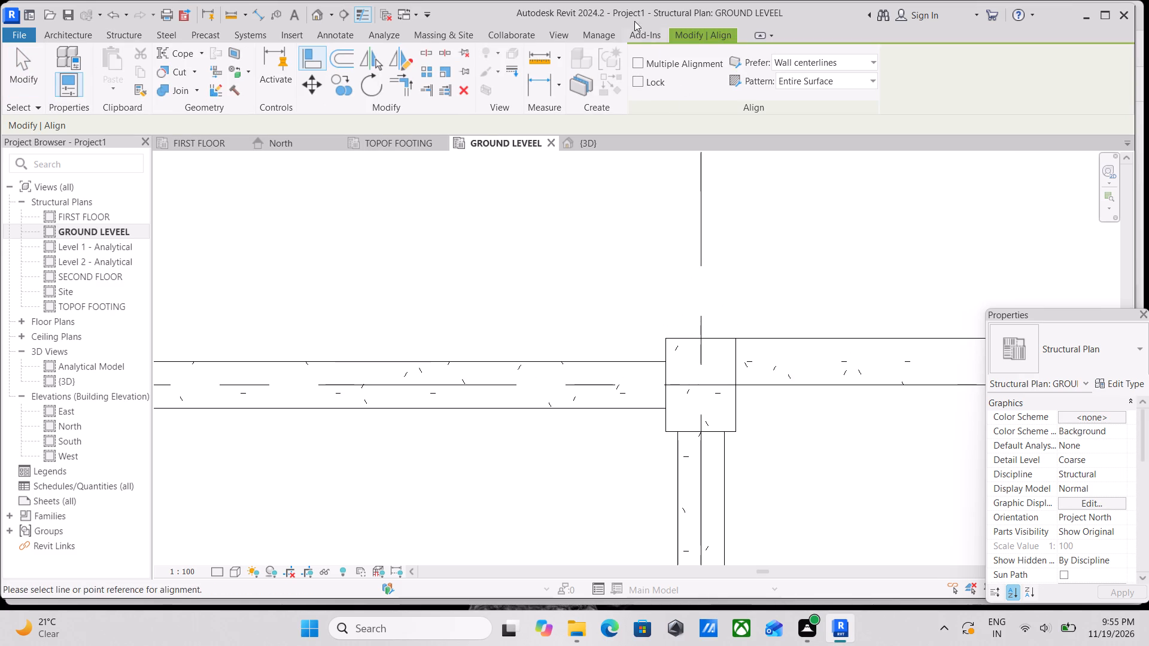
left_click(639, 62)
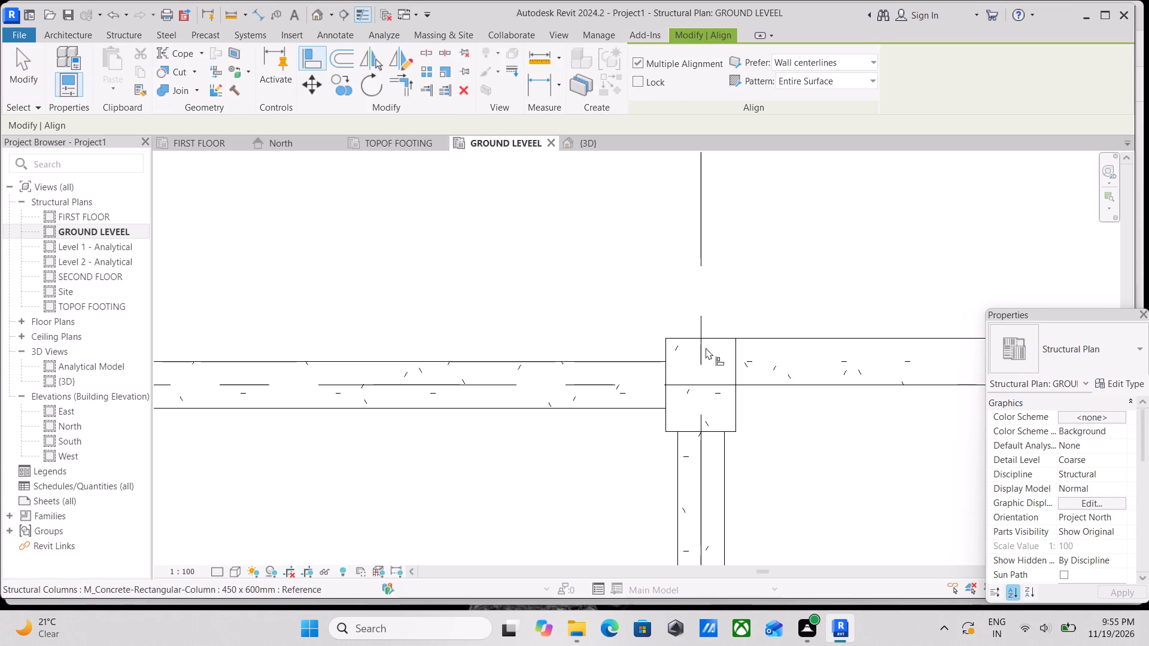
left_click(686, 343)
left_click(658, 359)
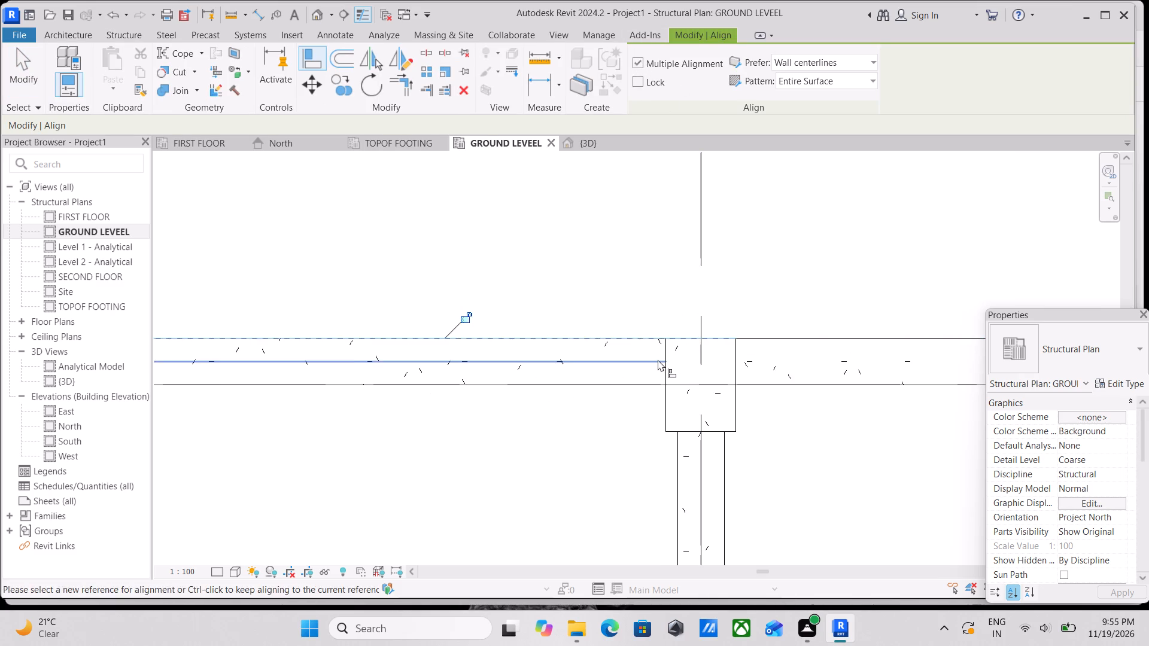
scroll(658, 359, "down", 6)
middle_click_drag(614, 407, 628, 410)
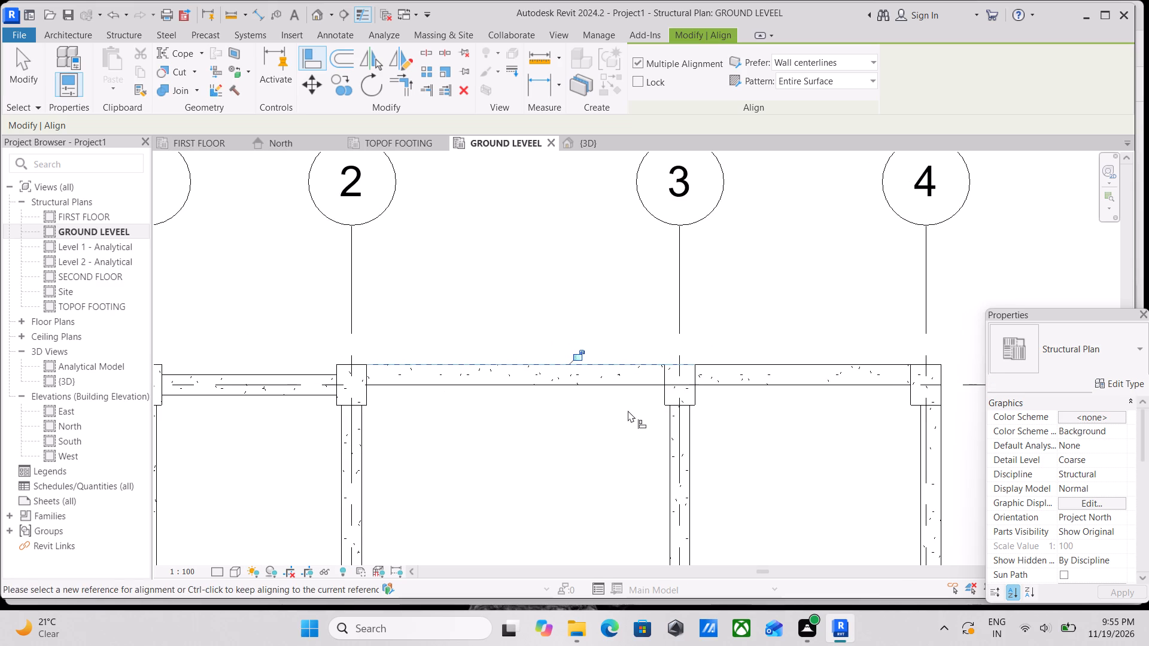
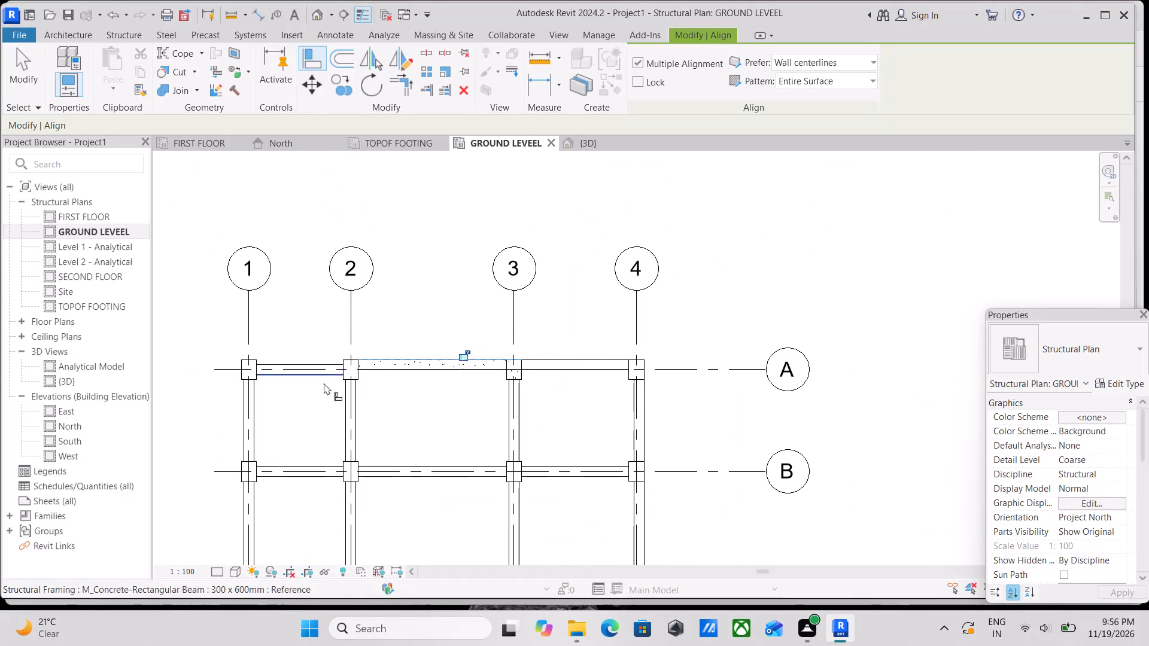
Align the grid A beam between grids 1 and 2 with the outer face of the corner column at grid 1.
scroll(292, 373, "up", 3)
middle_click_drag(247, 367, 346, 419)
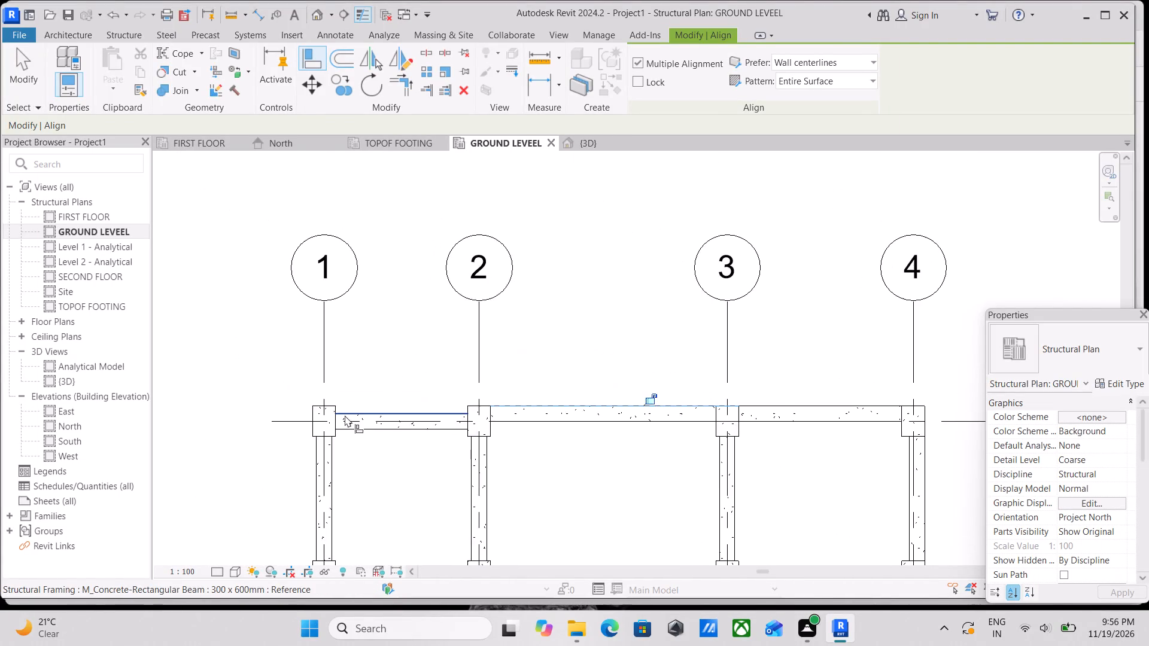
scroll(341, 413, "up", 6)
left_click(310, 398)
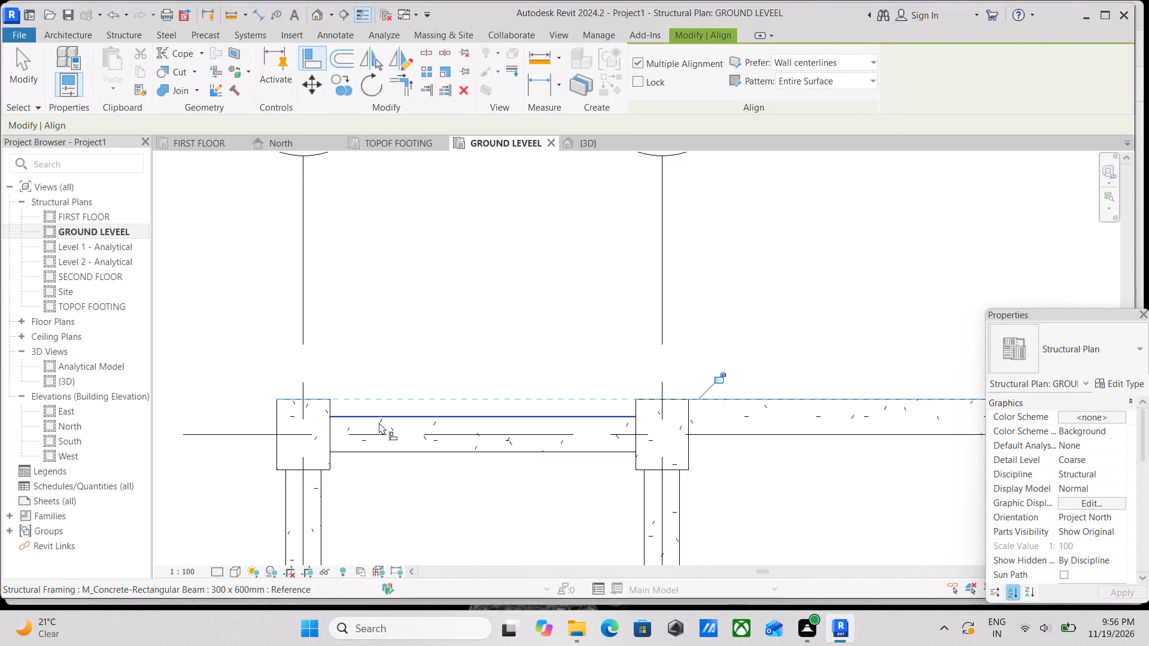
left_click(379, 415)
scroll(450, 415, "down", 6)
middle_click_drag(415, 455, 430, 422)
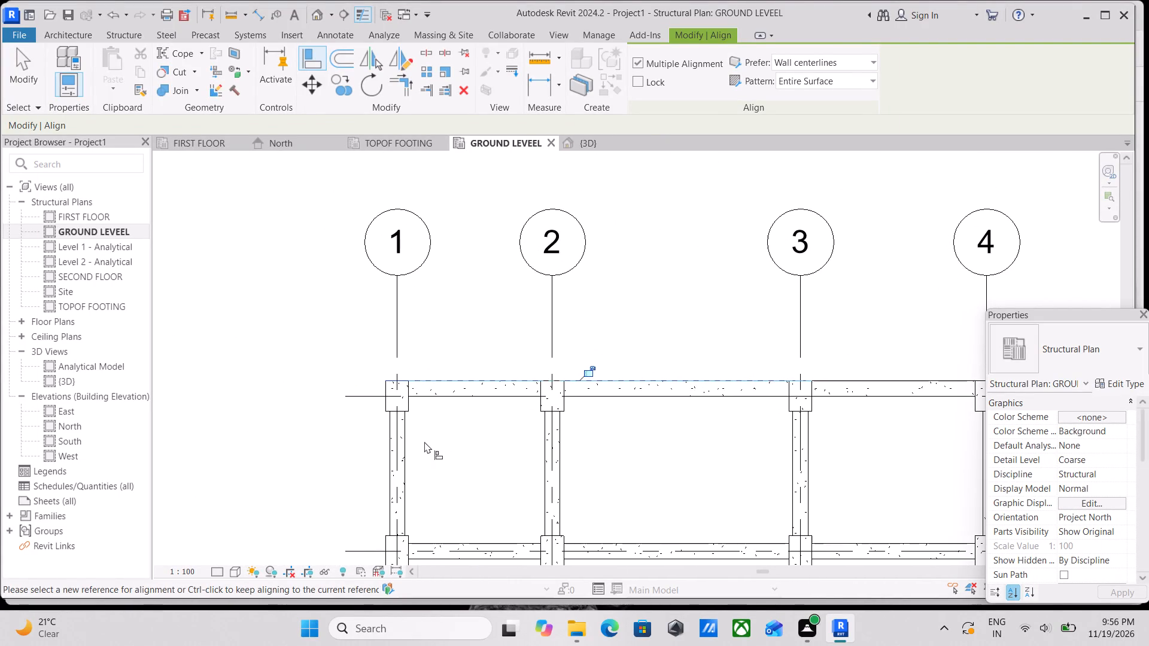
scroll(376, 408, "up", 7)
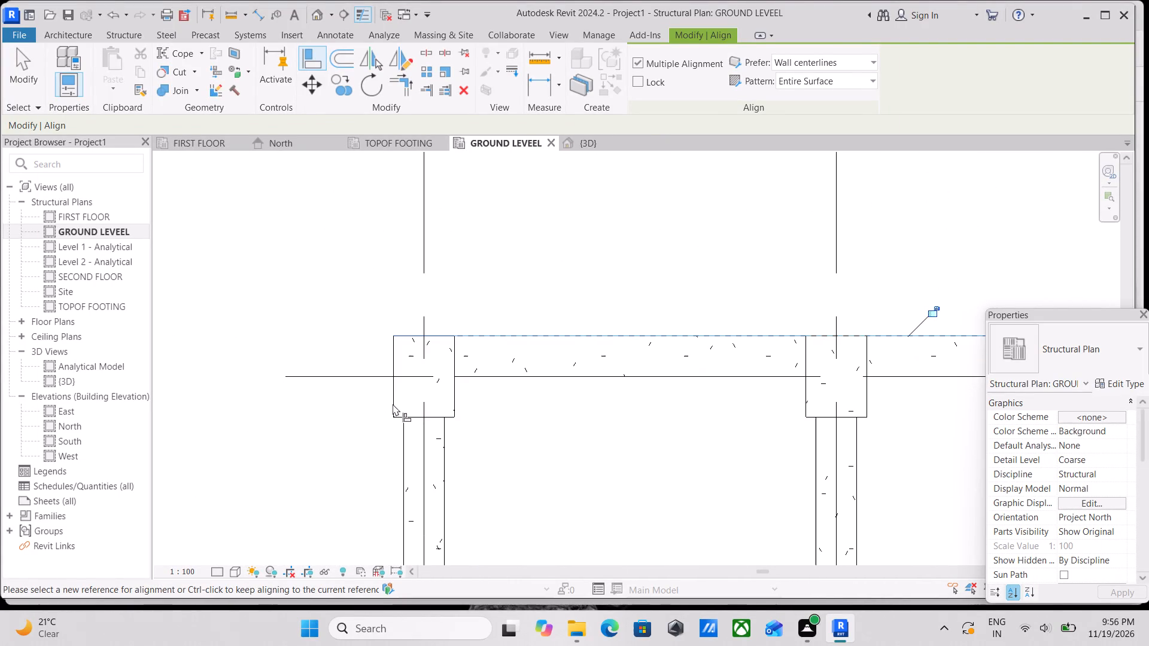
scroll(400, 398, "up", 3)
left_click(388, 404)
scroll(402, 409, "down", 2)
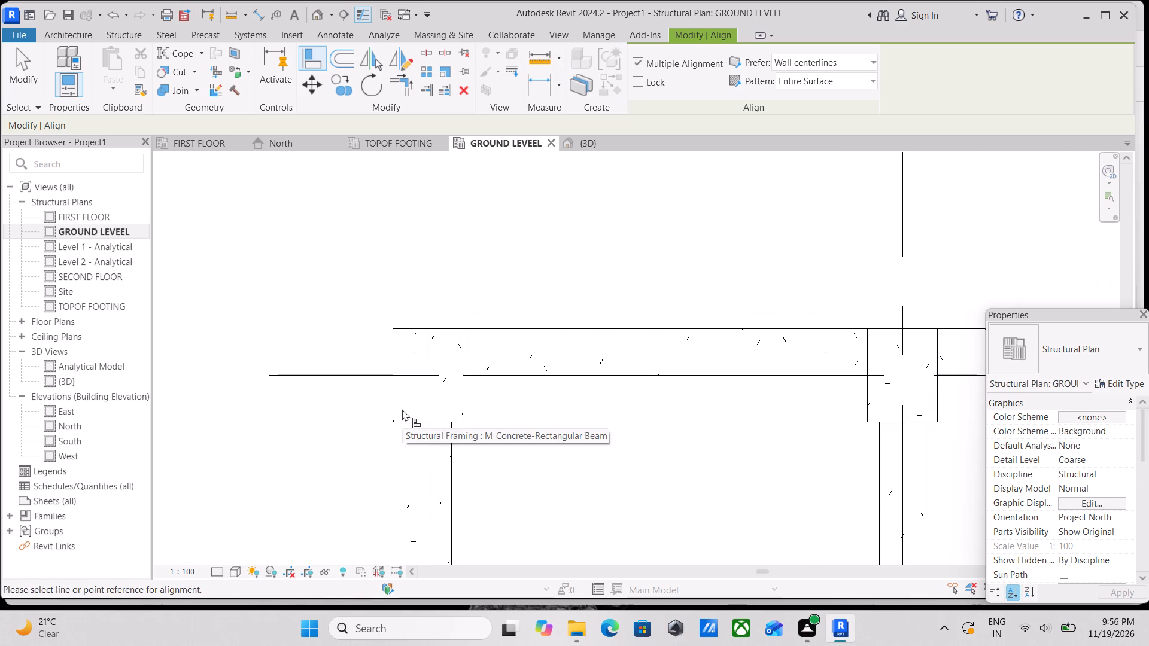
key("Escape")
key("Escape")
Align the grid 1 beam between grids E and F with the outer face of the corner column at grid F.
scroll(407, 409, "down", 4)
middle_click_drag(486, 423, 537, 312)
scroll(552, 382, "down", 3)
middle_click_drag(551, 383, 570, 267)
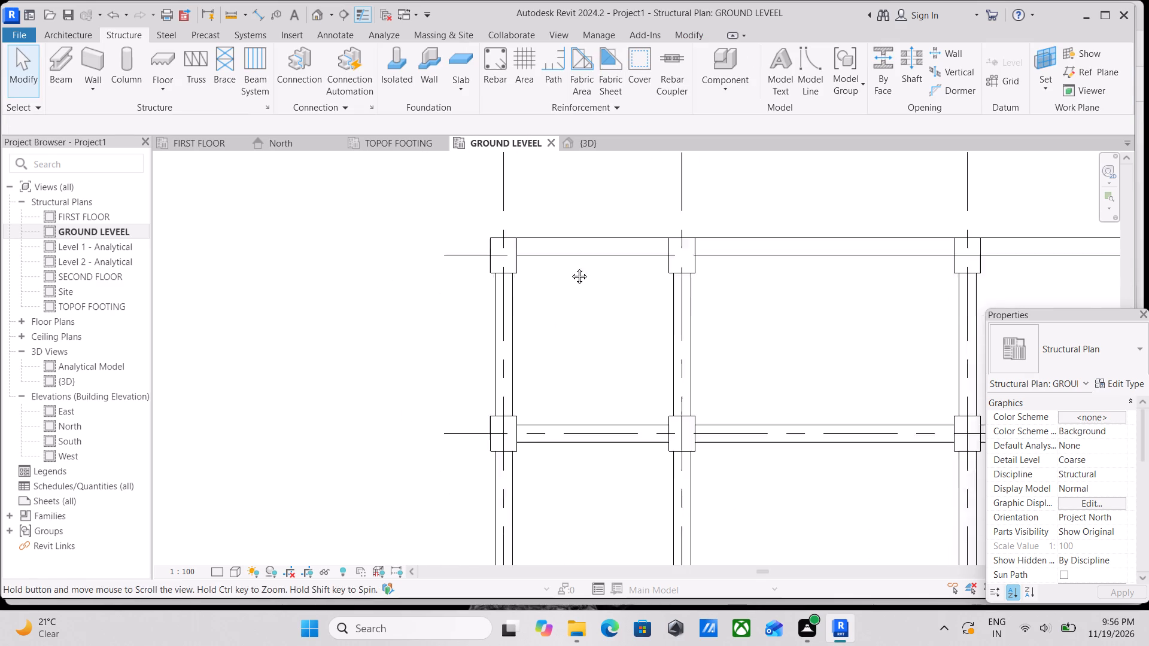
middle_click_drag(570, 267, 579, 232)
scroll(569, 389, "down", 4)
middle_click_drag(583, 459, 601, 263)
middle_click_drag(607, 383, 625, 279)
scroll(628, 407, "up", 2)
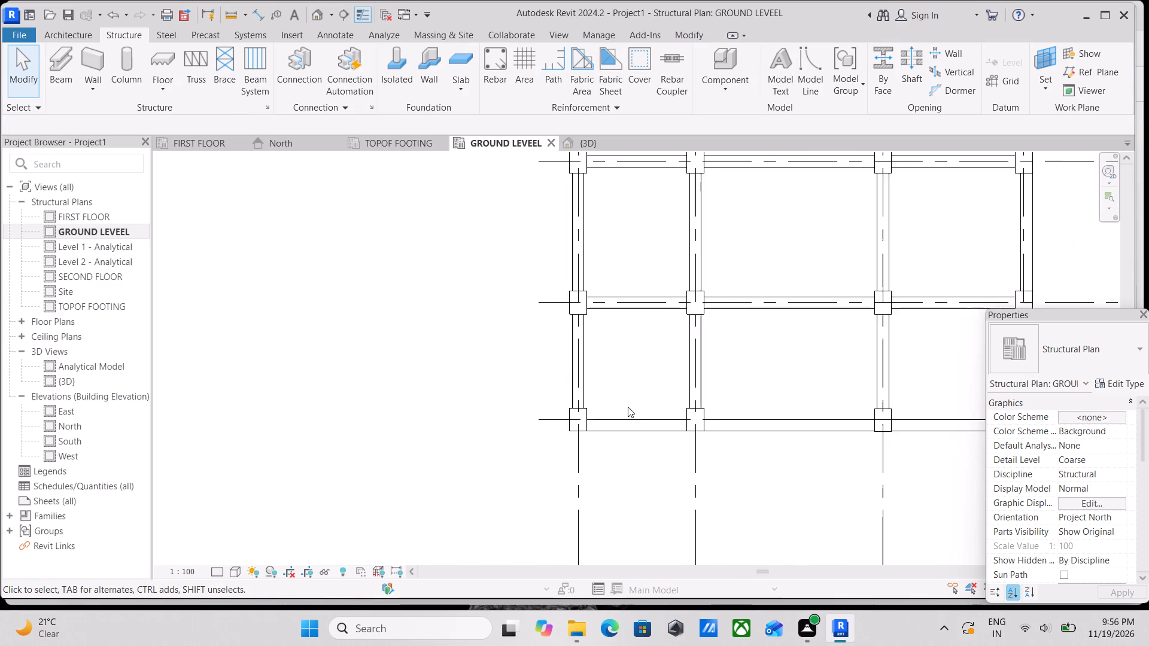
scroll(628, 407, "up", 1)
type("AL")
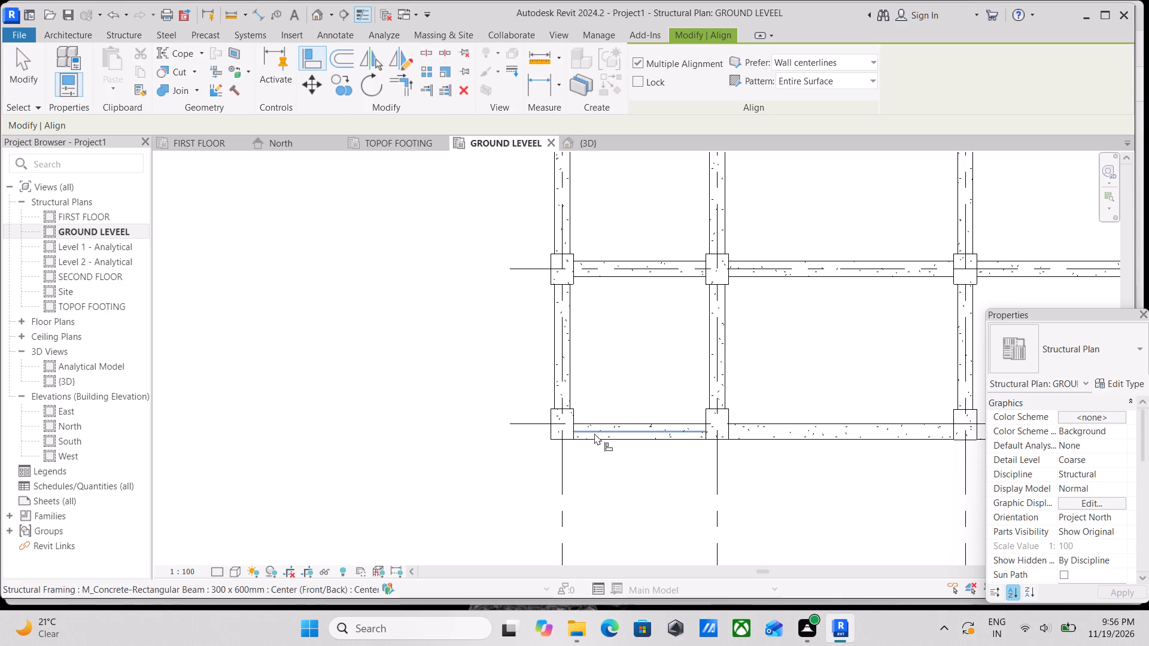
scroll(592, 431, "up", 3)
left_click(530, 407)
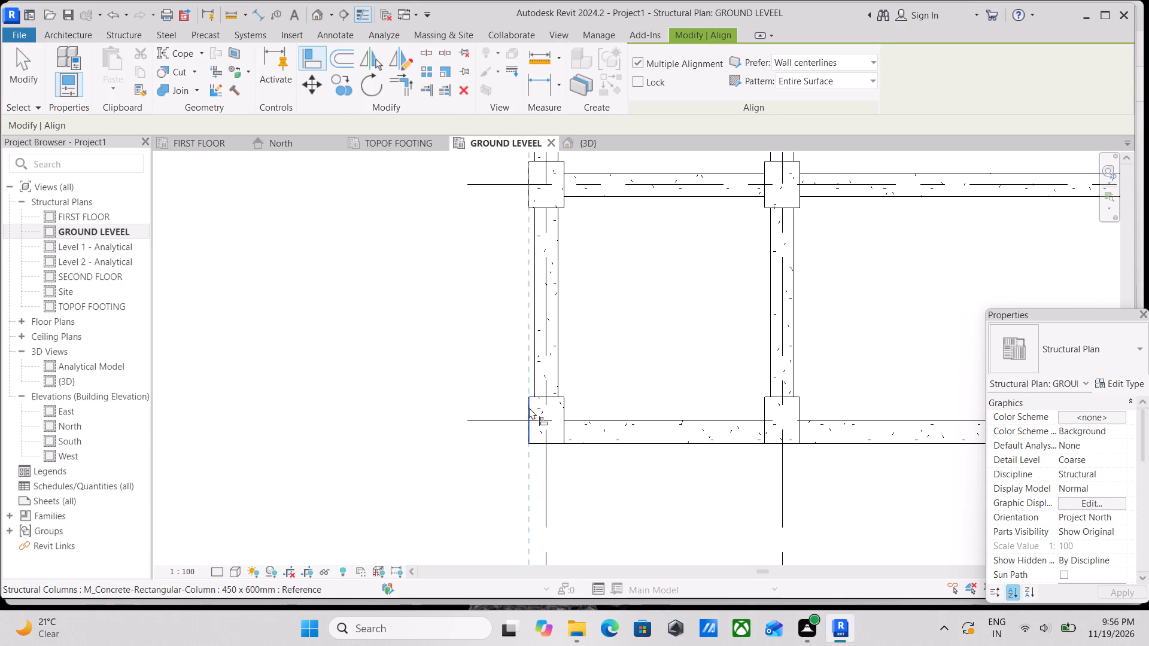
left_click(536, 358)
Align the remaining grid 1 beams, E to D, D to B and B to A, with the same outer column face.
middle_click_drag(543, 352, 562, 465)
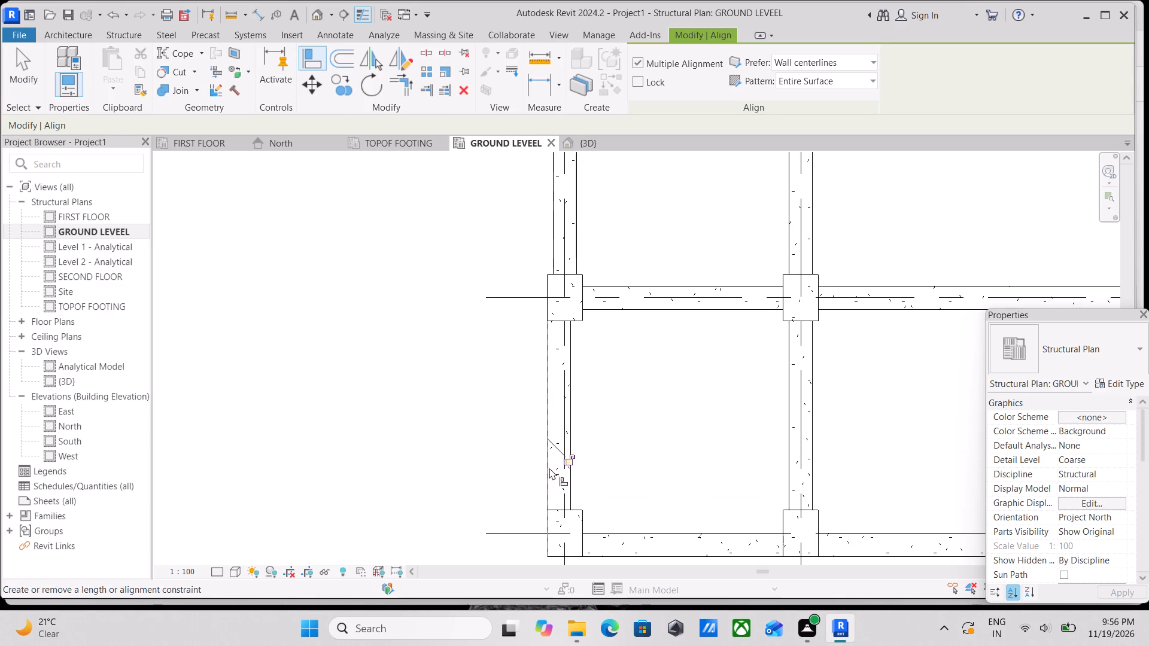
middle_click_drag(498, 321, 520, 482)
left_click(573, 414)
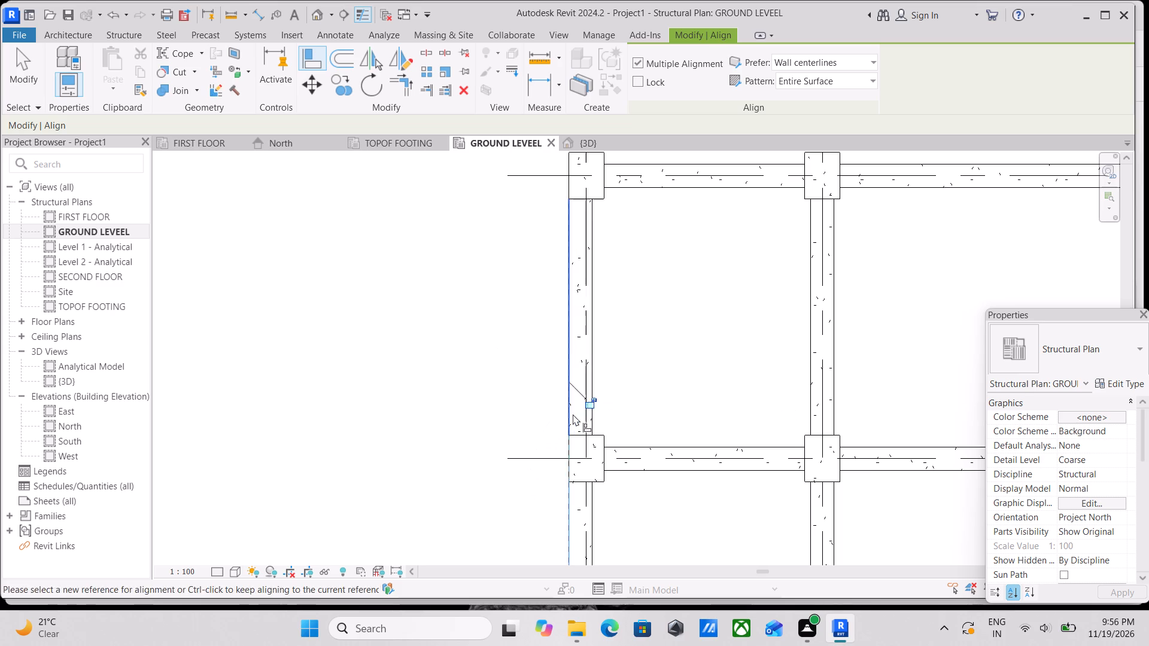
middle_click_drag(592, 365, 581, 557)
middle_click_drag(580, 348, 595, 448)
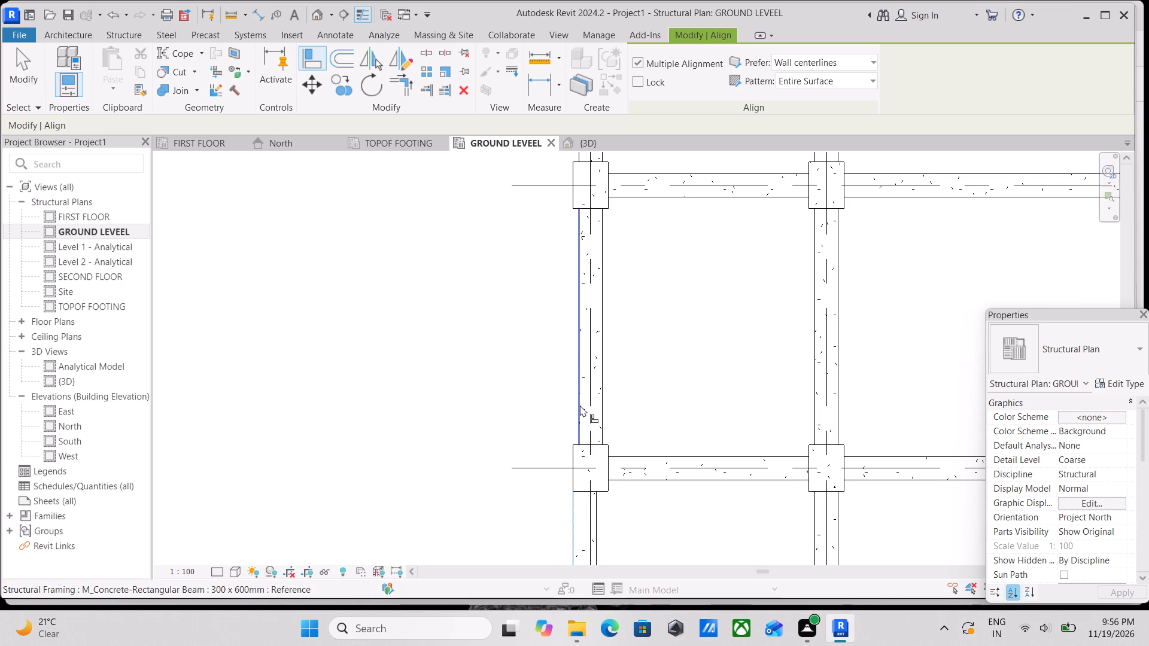
left_click(580, 403)
middle_click_drag(580, 406, 603, 645)
left_click(602, 374)
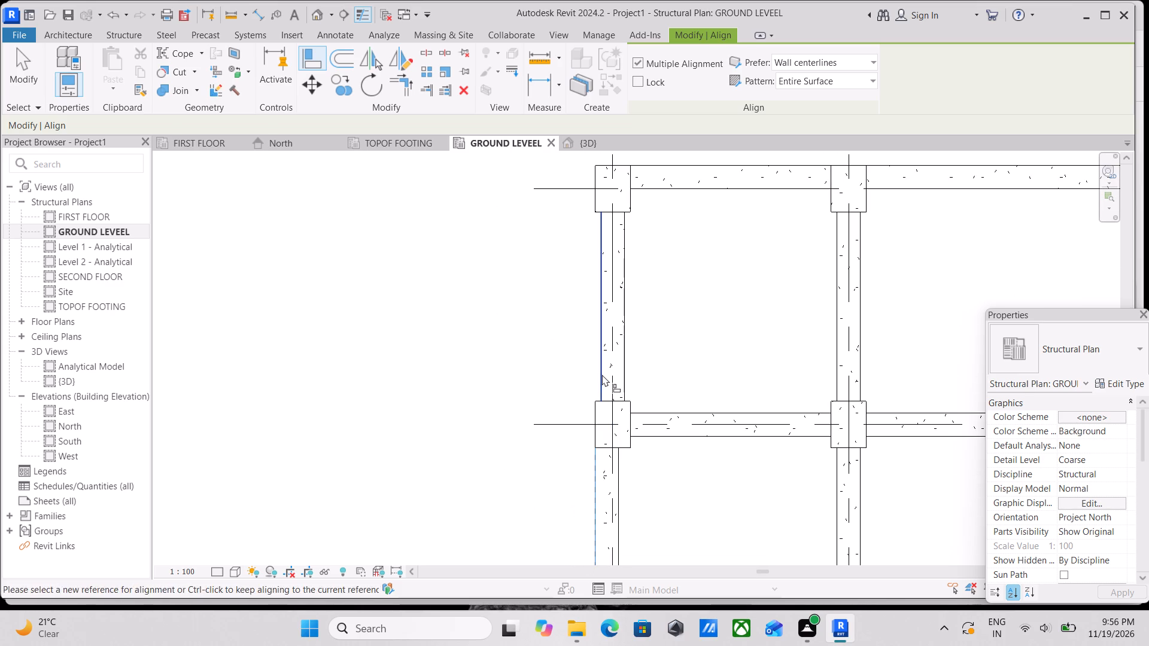
middle_click_drag(634, 360, 642, 485)
scroll(679, 383, "down", 2)
middle_click_drag(679, 383, 625, 368)
scroll(633, 376, "down", 3)
middle_click_drag(621, 373, 537, 350)
key("Escape")
key("Escape")
key("Escape")
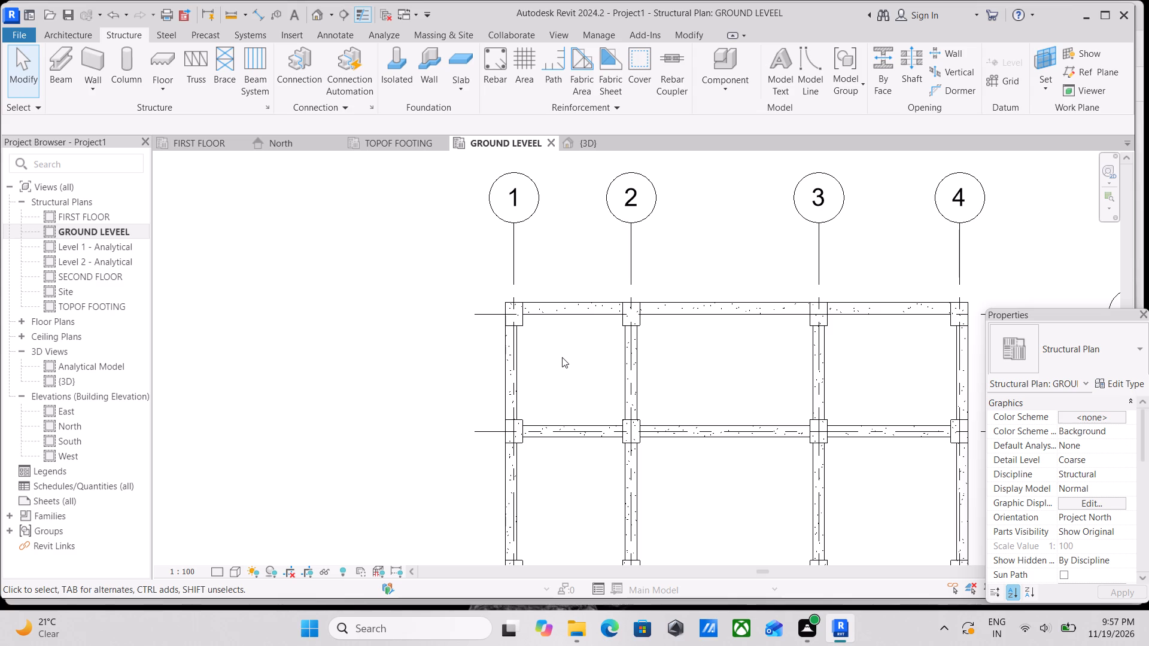
key("Escape")
Check the alignment of the ground-level beams with the columns in plan and in an isometric 3D view.
scroll(665, 282, "down", 2)
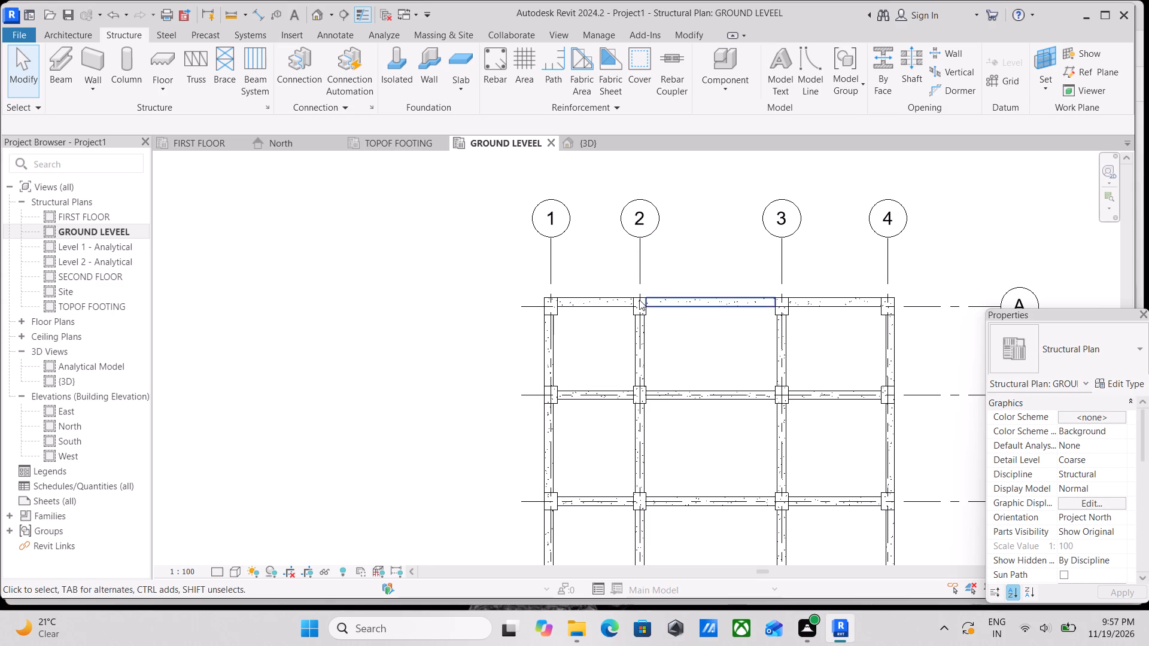
scroll(679, 245, "down", 3)
scroll(700, 365, "up", 5)
key("Escape")
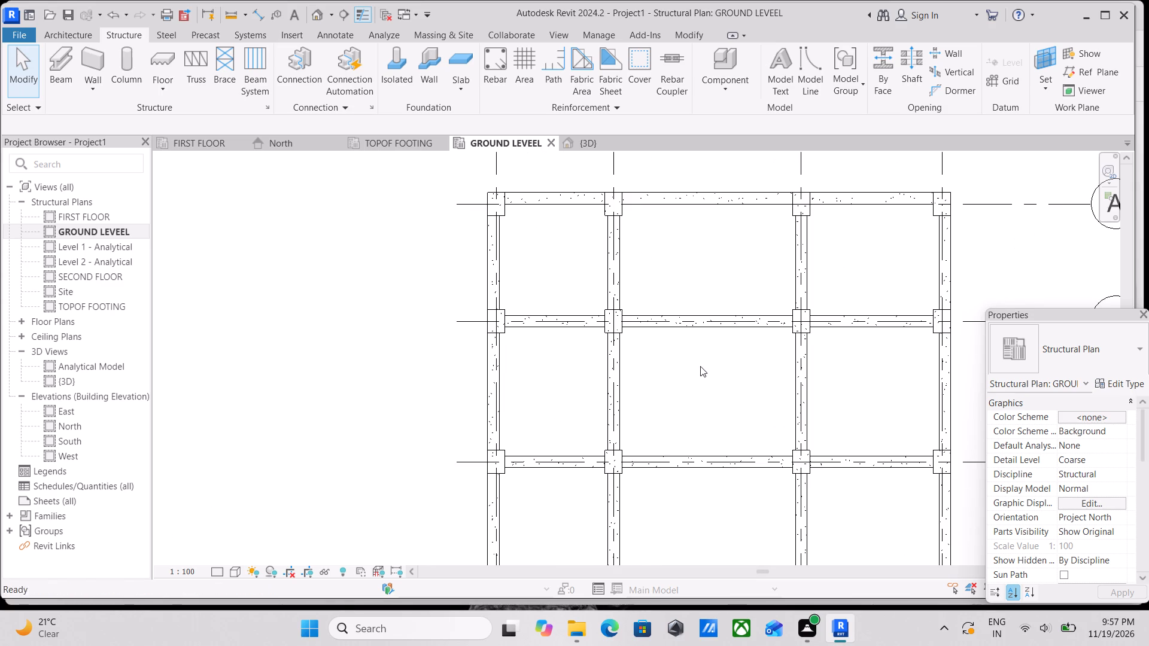
scroll(734, 270, "up", 2)
scroll(745, 303, "down", 3)
scroll(773, 482, "down", 3)
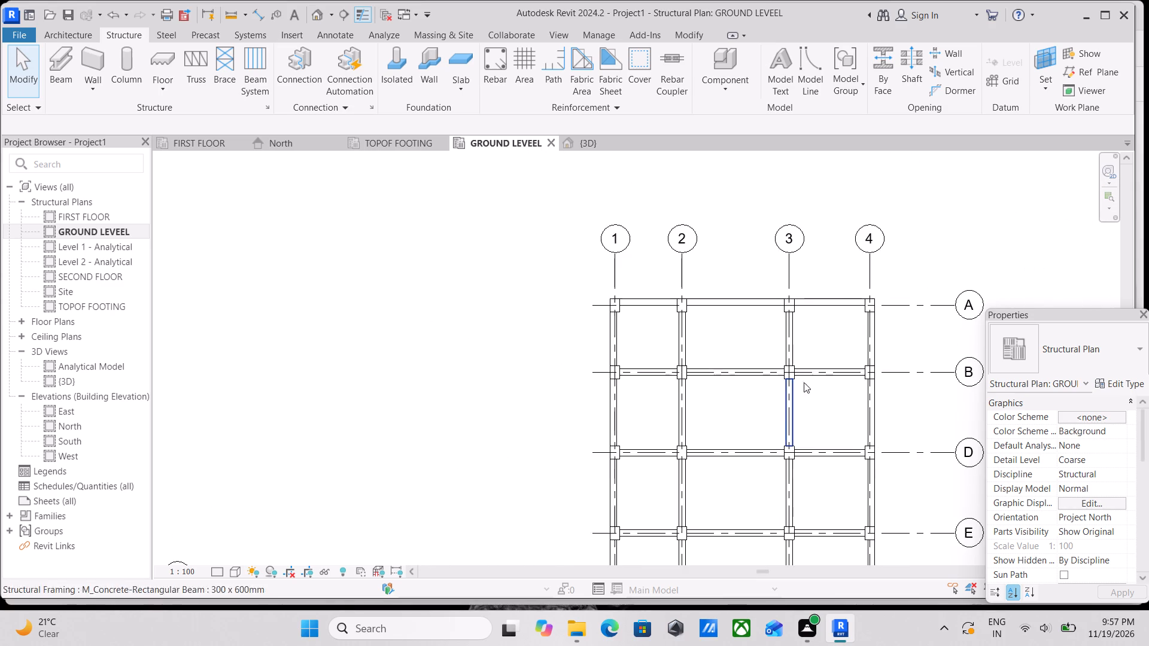
middle_click_drag(801, 375, 786, 343)
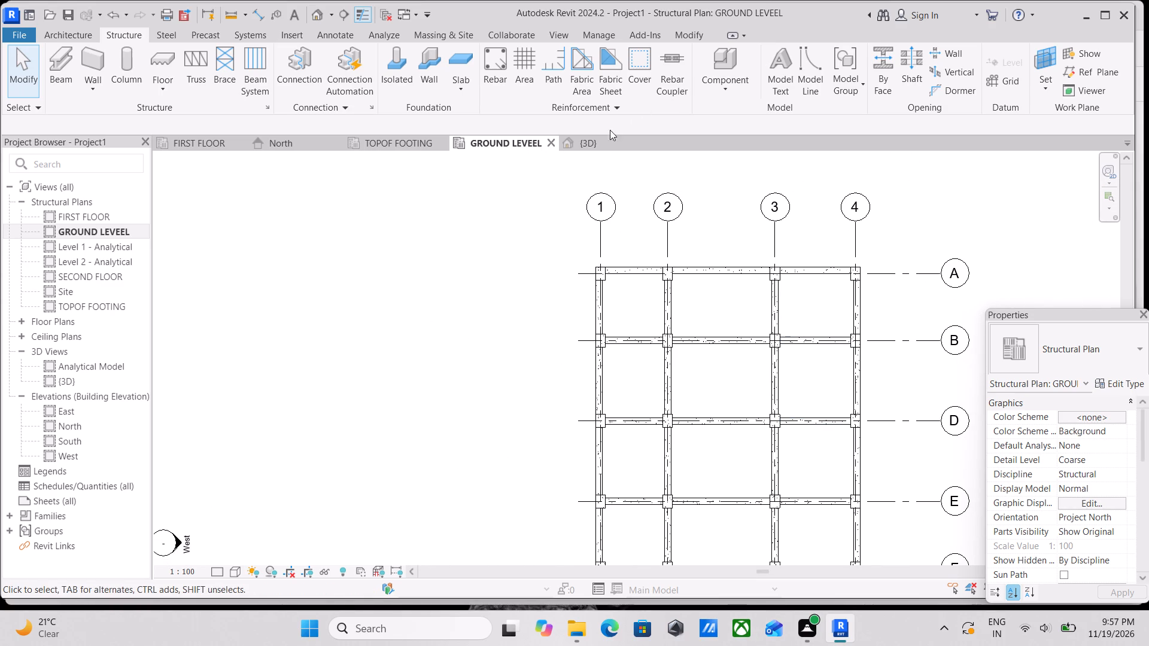
left_click(588, 138)
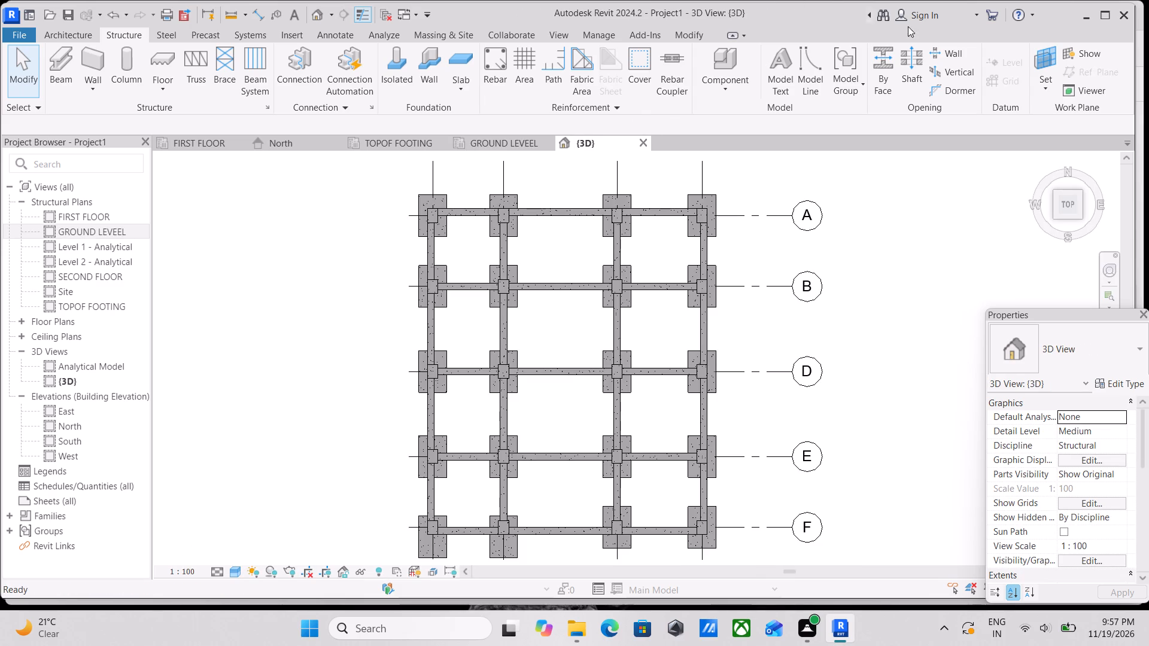
left_click(1055, 218)
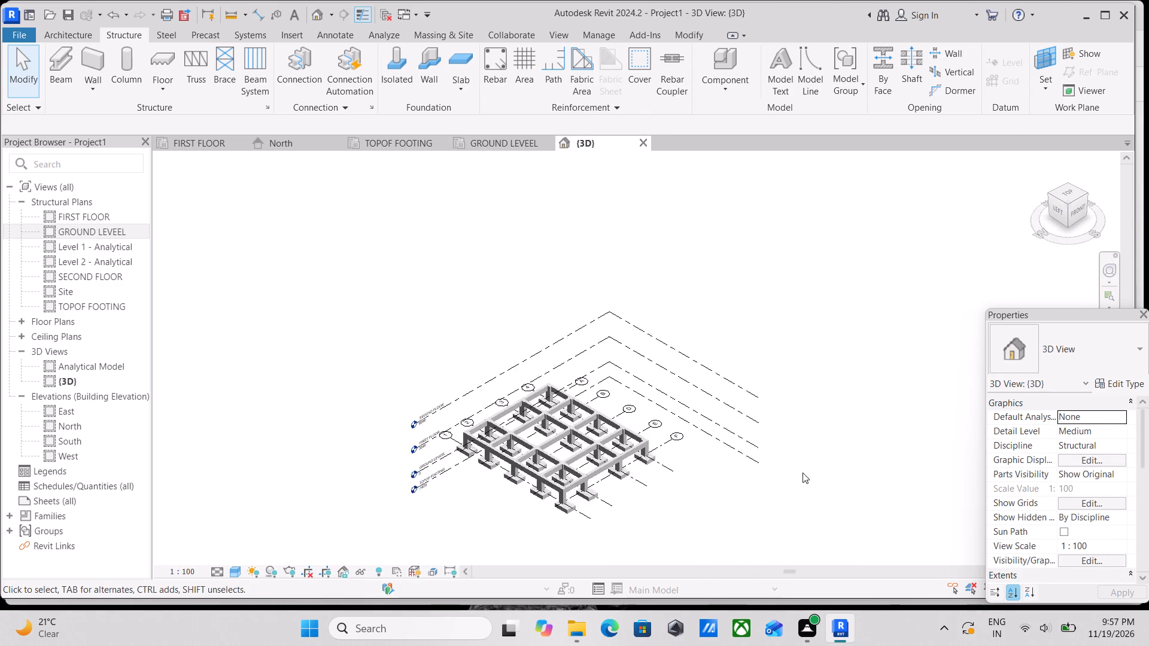
scroll(773, 484, "up", 9)
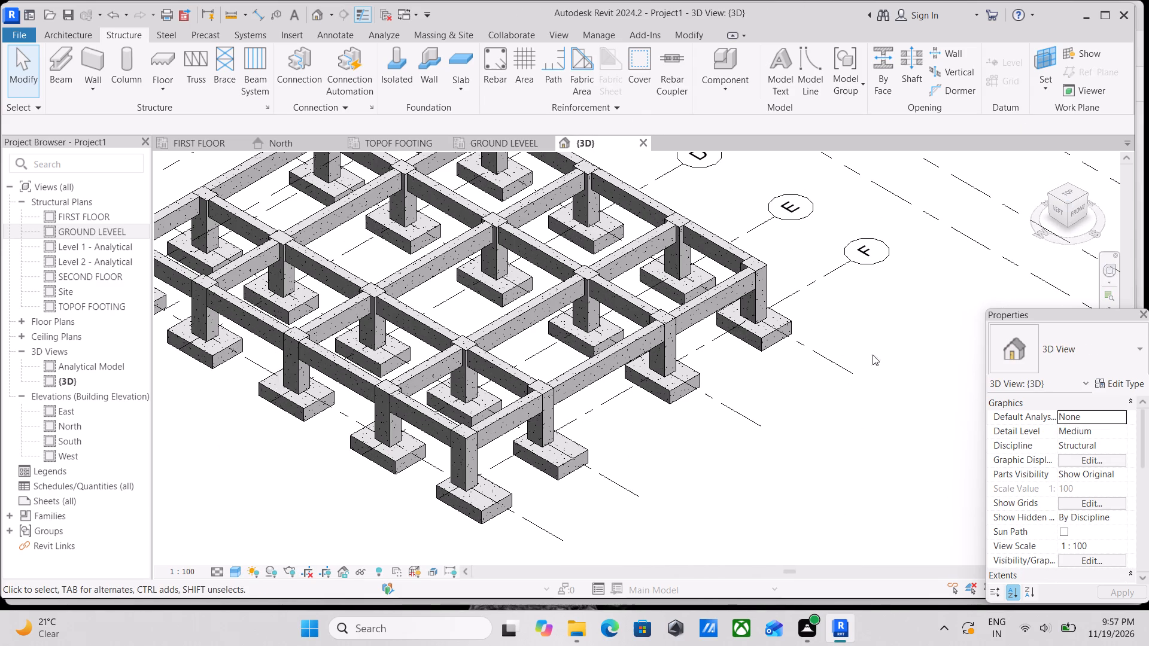
In the front 3D view, select all columns and ground-level beams, copy them, and paste them aligned to the FIRST FLOOR level.
left_click(1079, 207)
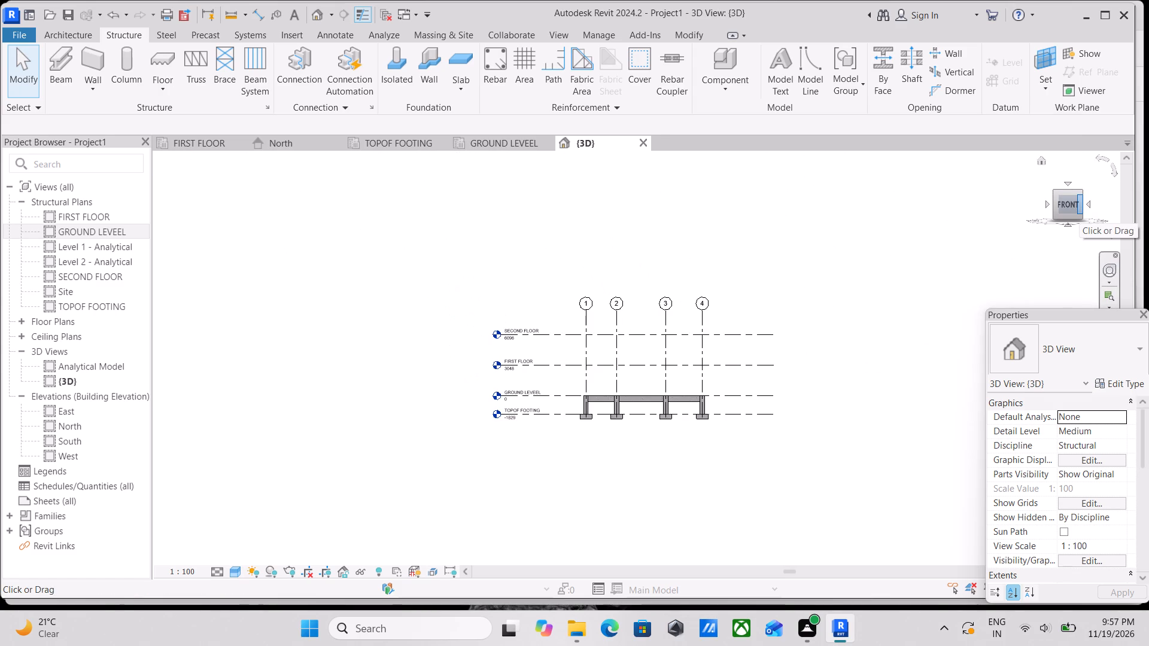
scroll(558, 422, "up", 10)
middle_click_drag(585, 317, 324, 291)
left_click_drag(319, 289, 346, 323)
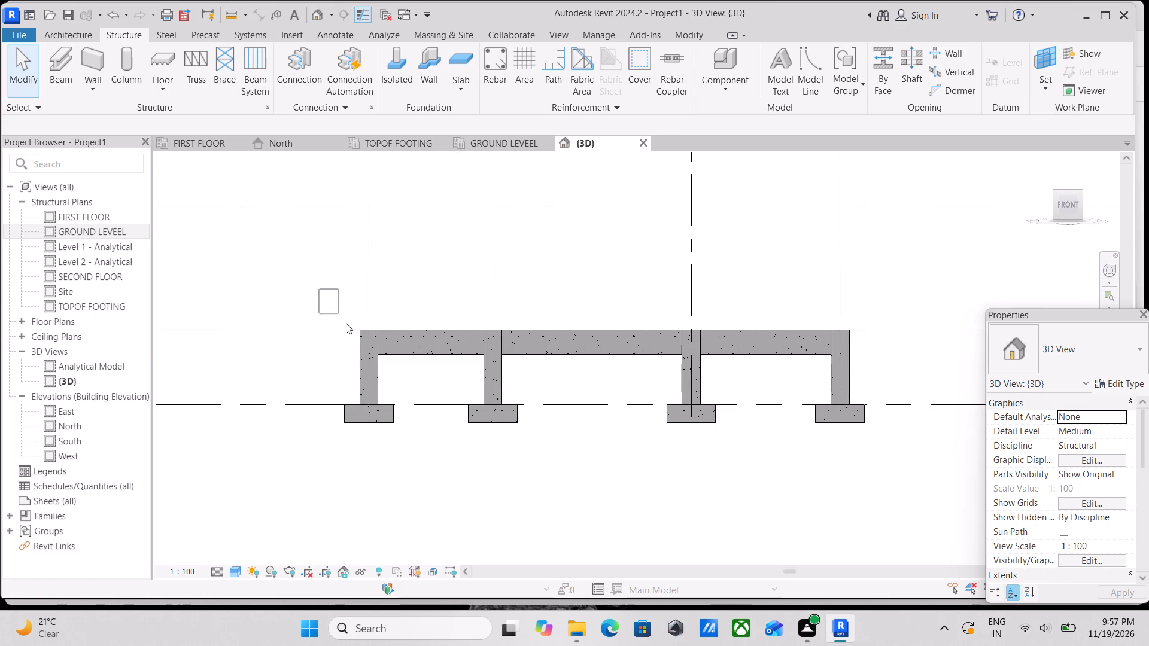
left_click_drag(346, 323, 689, 402)
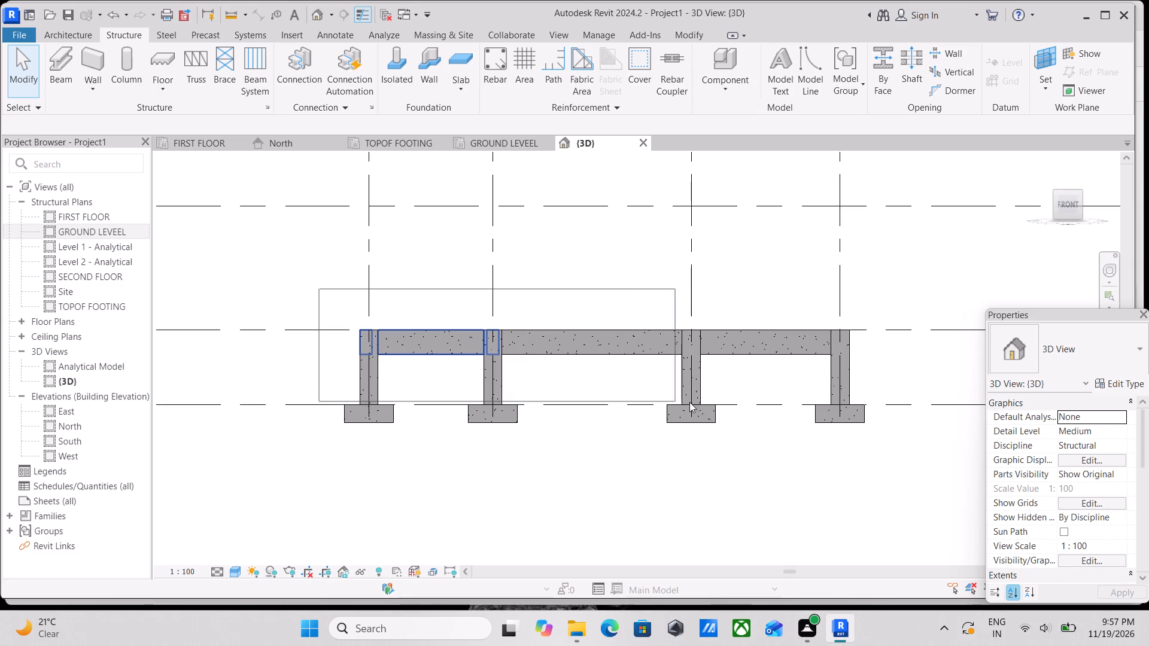
left_click_drag(689, 402, 842, 406)
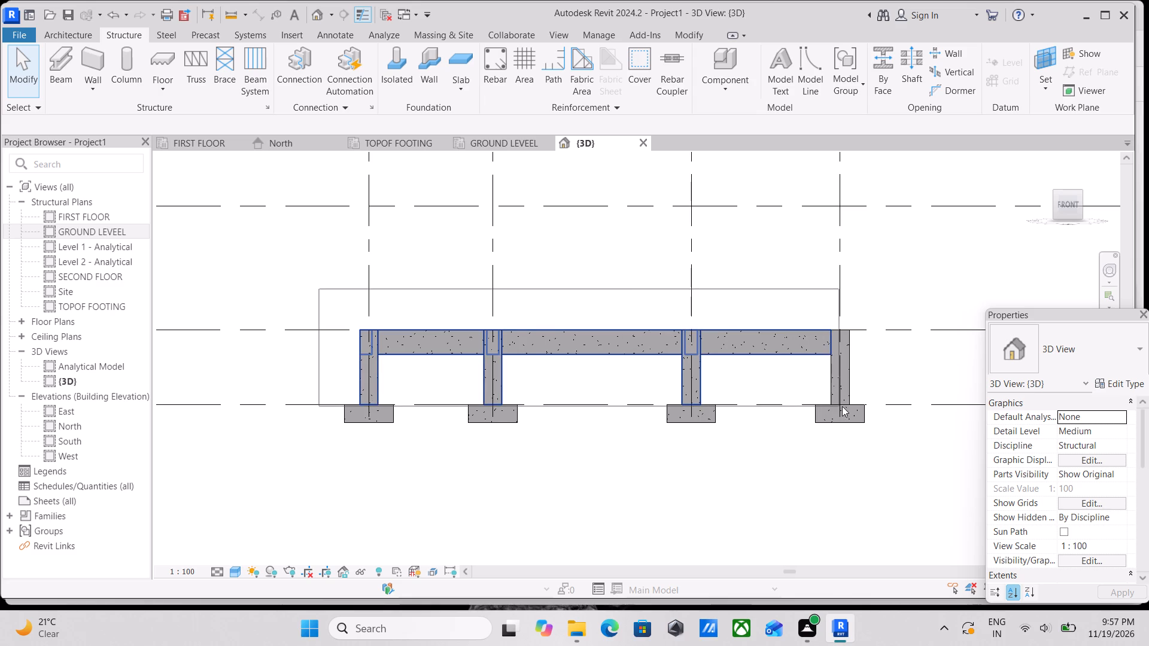
left_click_drag(842, 406, 862, 407)
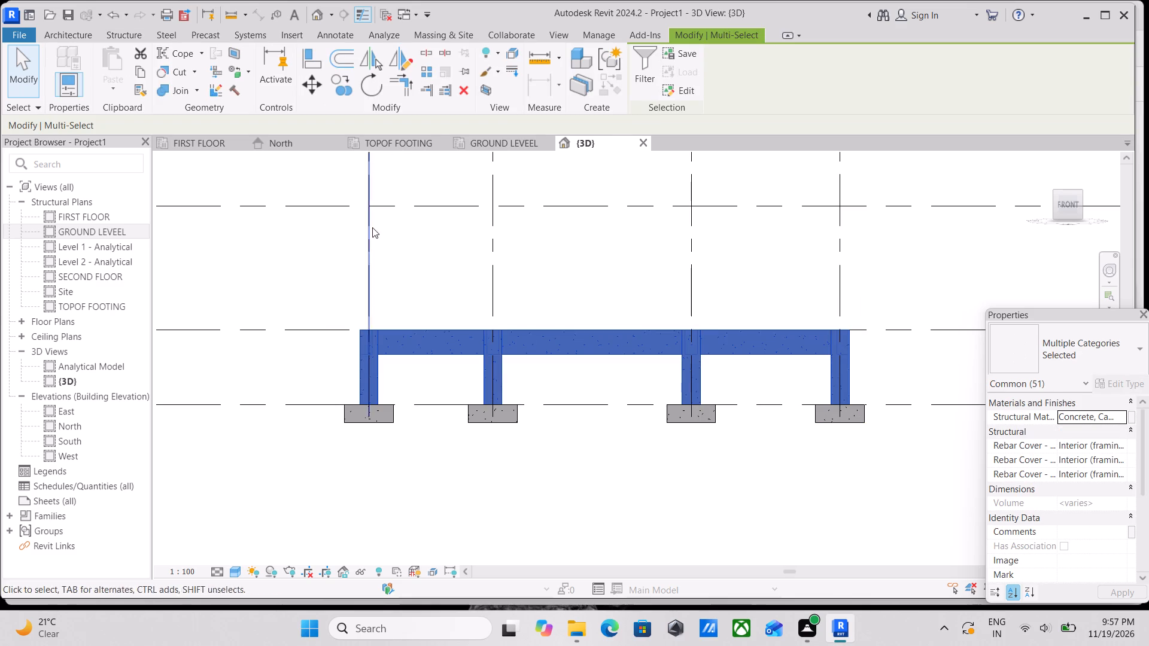
left_click(652, 72)
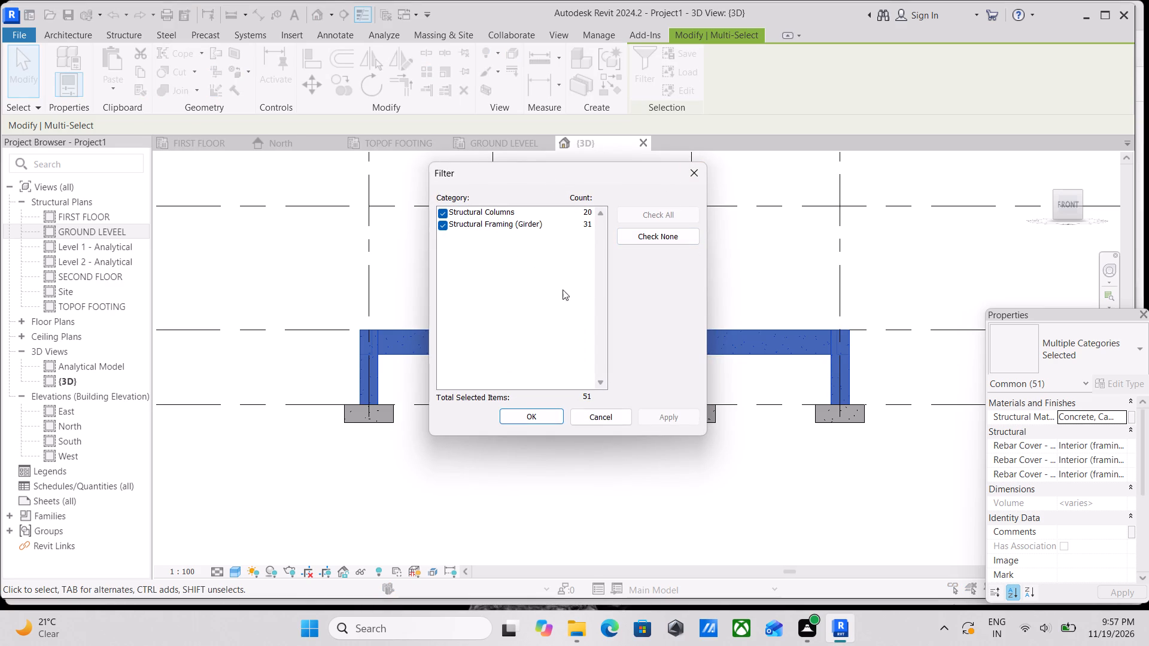
left_click(542, 416)
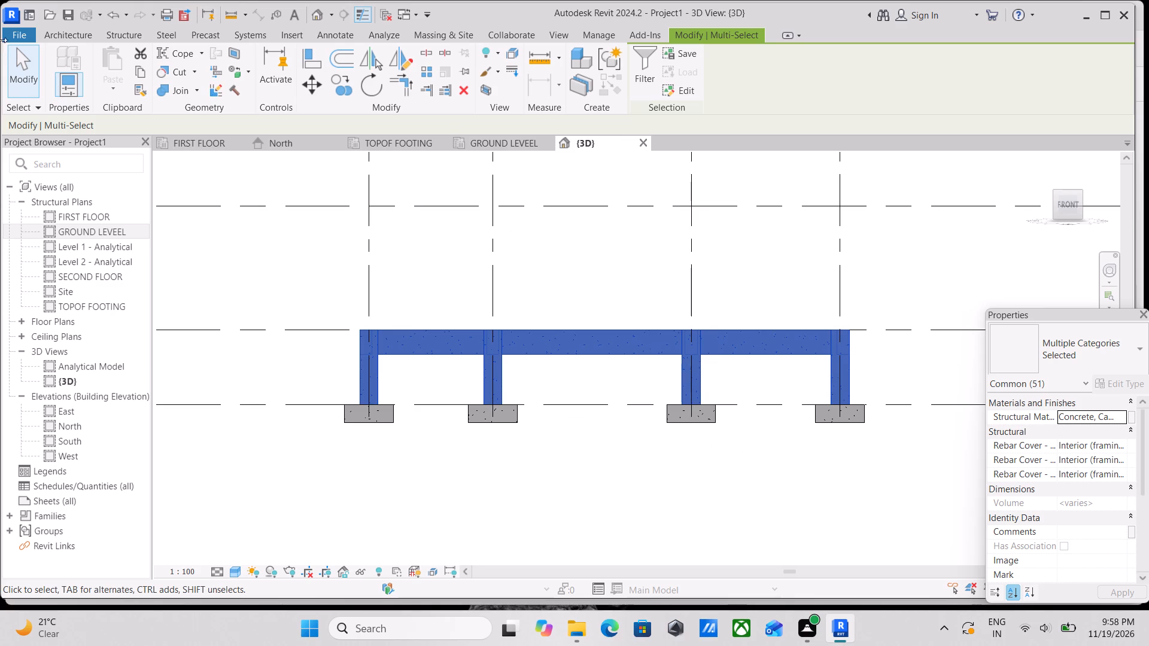
left_click(136, 73)
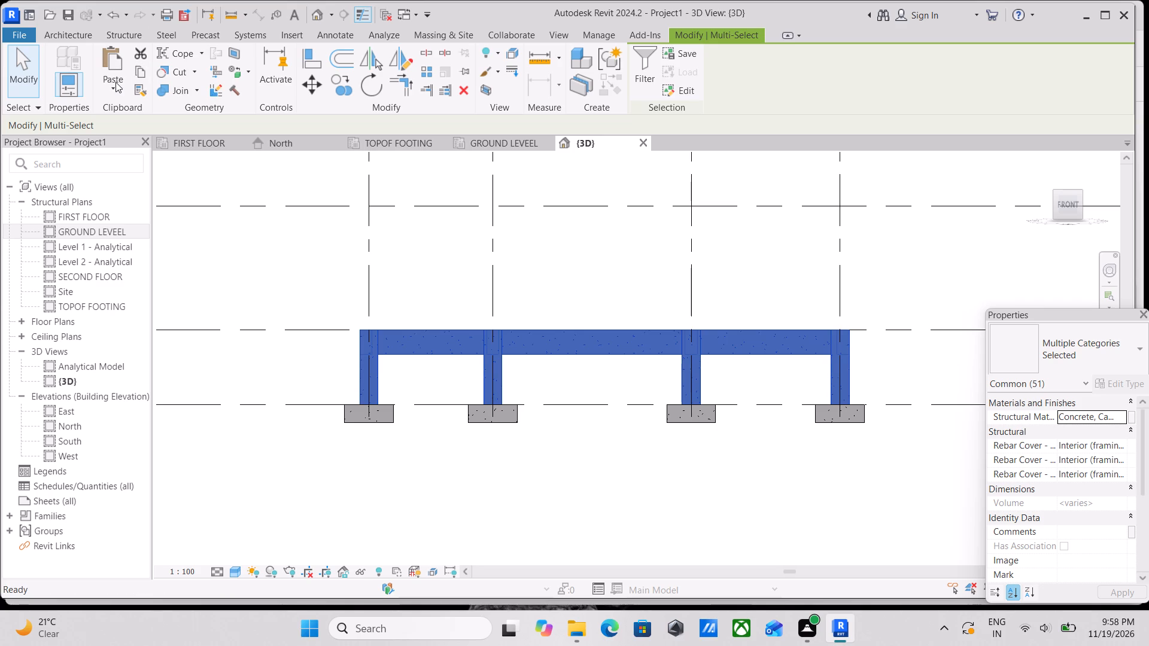
left_click(115, 82)
left_click(163, 148)
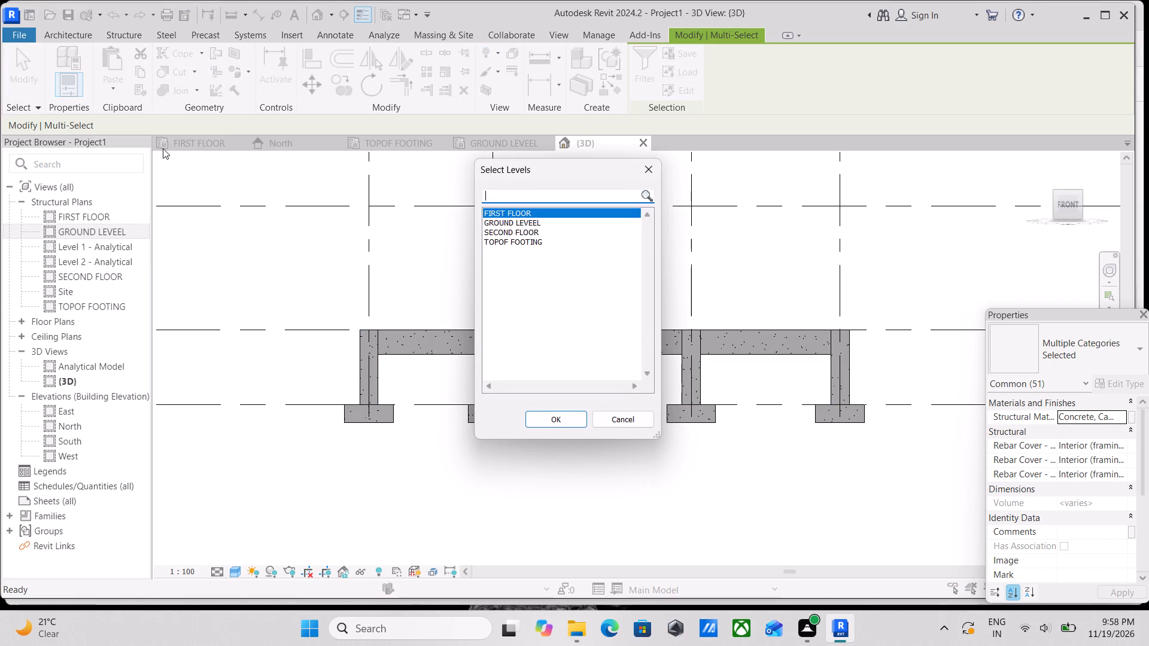
left_click(533, 416)
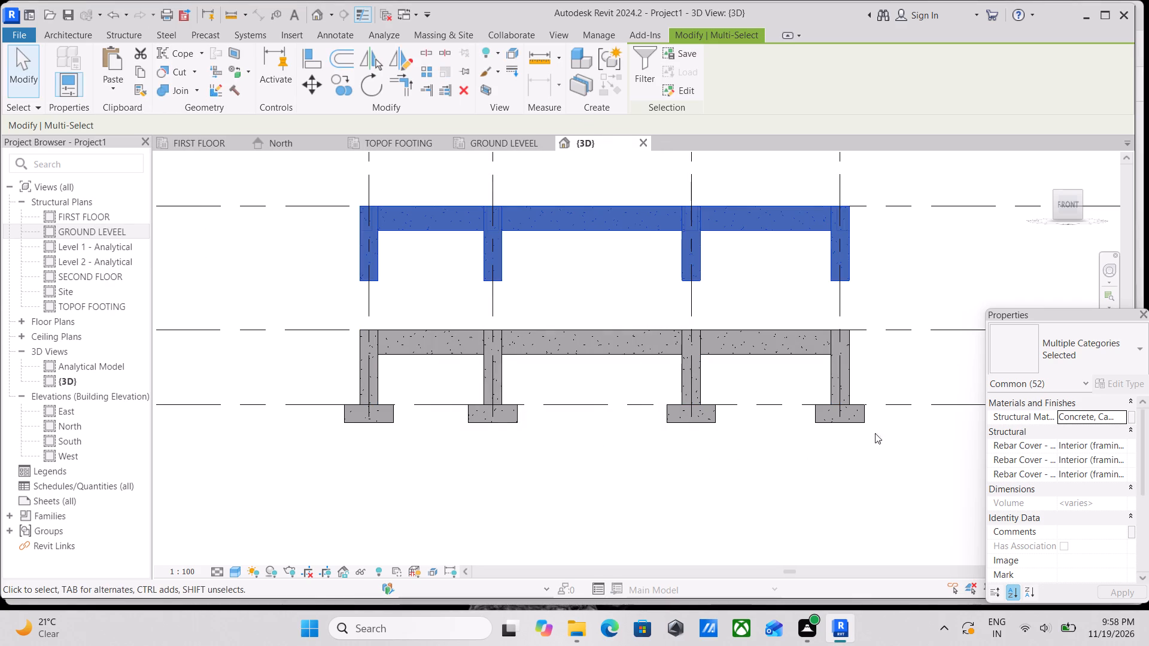
scroll(539, 232, "down", 2)
middle_click_drag(517, 223, 491, 223)
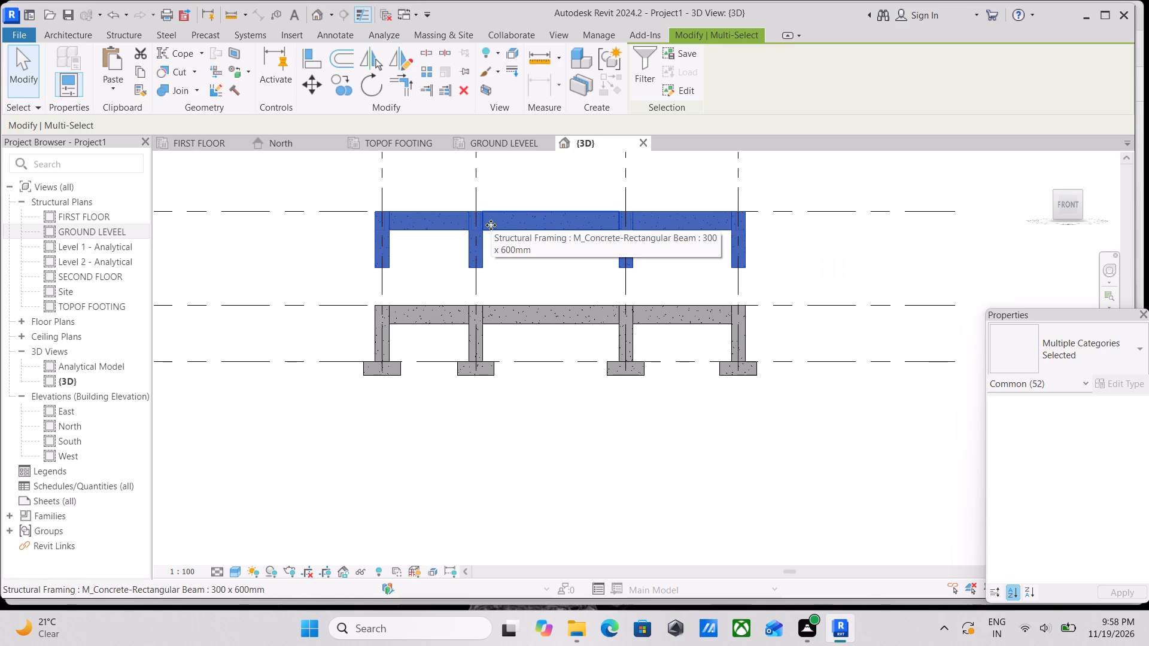
key("Escape")
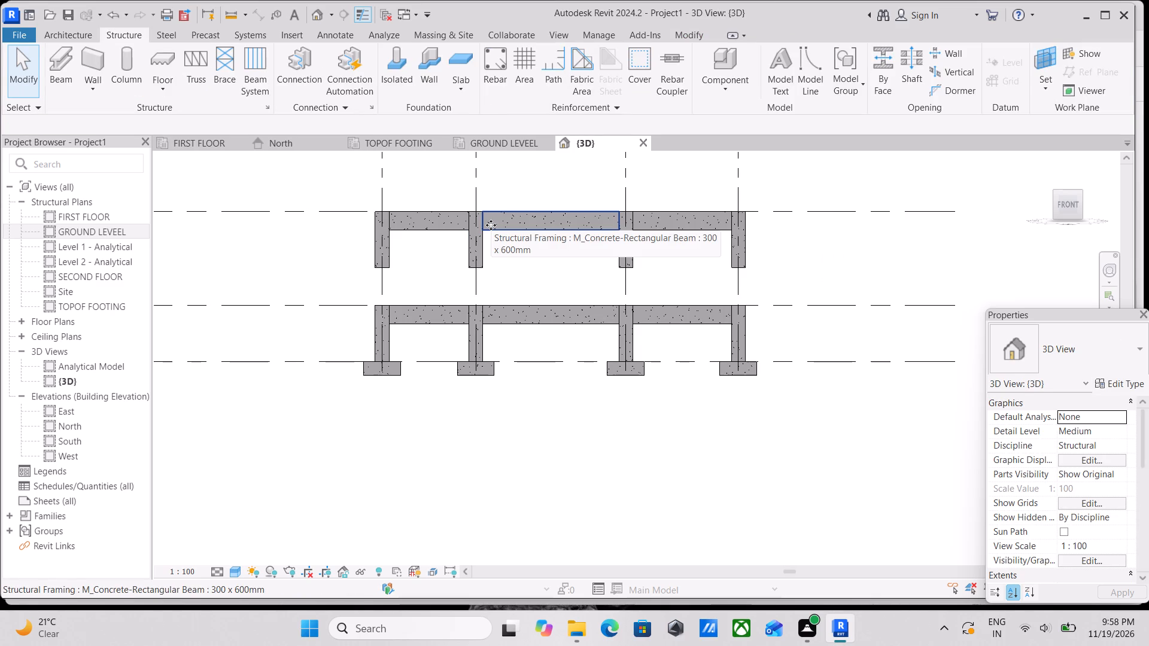
Filter the copied storey below FIRST FLOOR to its structural columns only and set their base offset to 0.
scroll(320, 231, "up", 1)
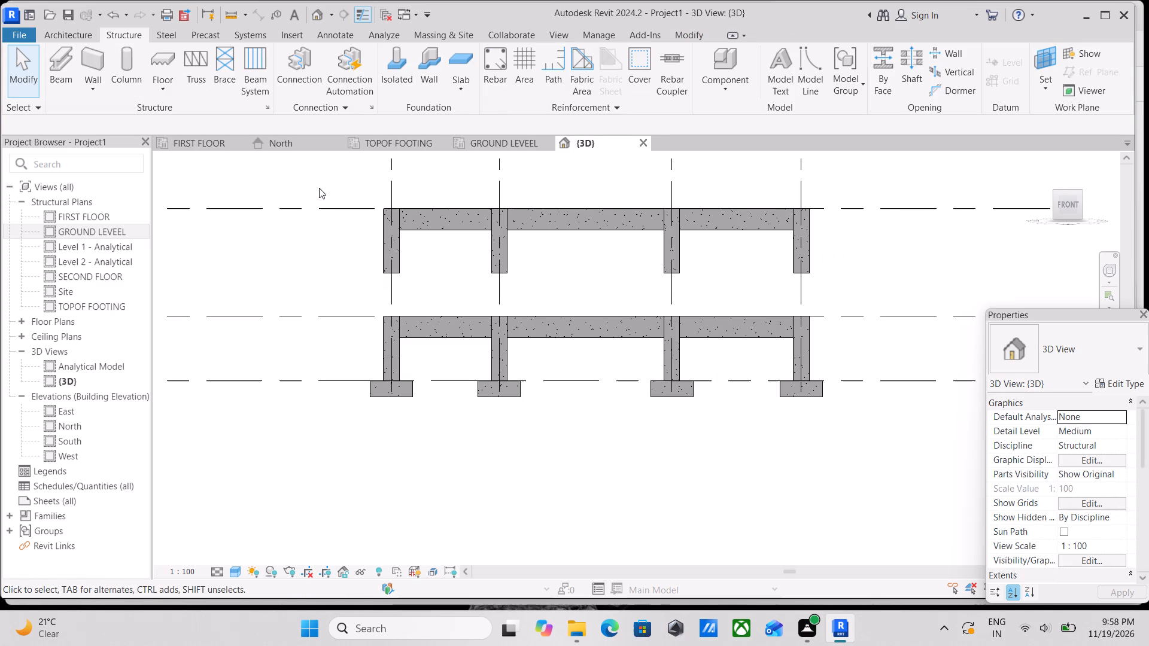
left_click_drag(318, 181, 402, 266)
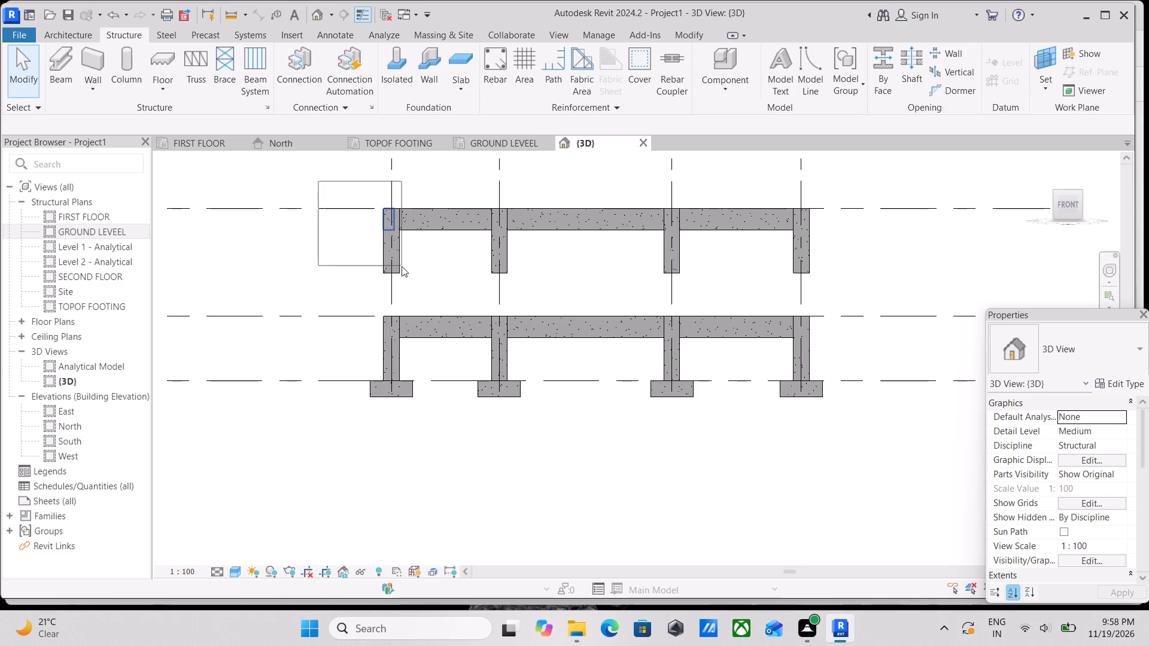
left_click_drag(402, 266, 682, 285)
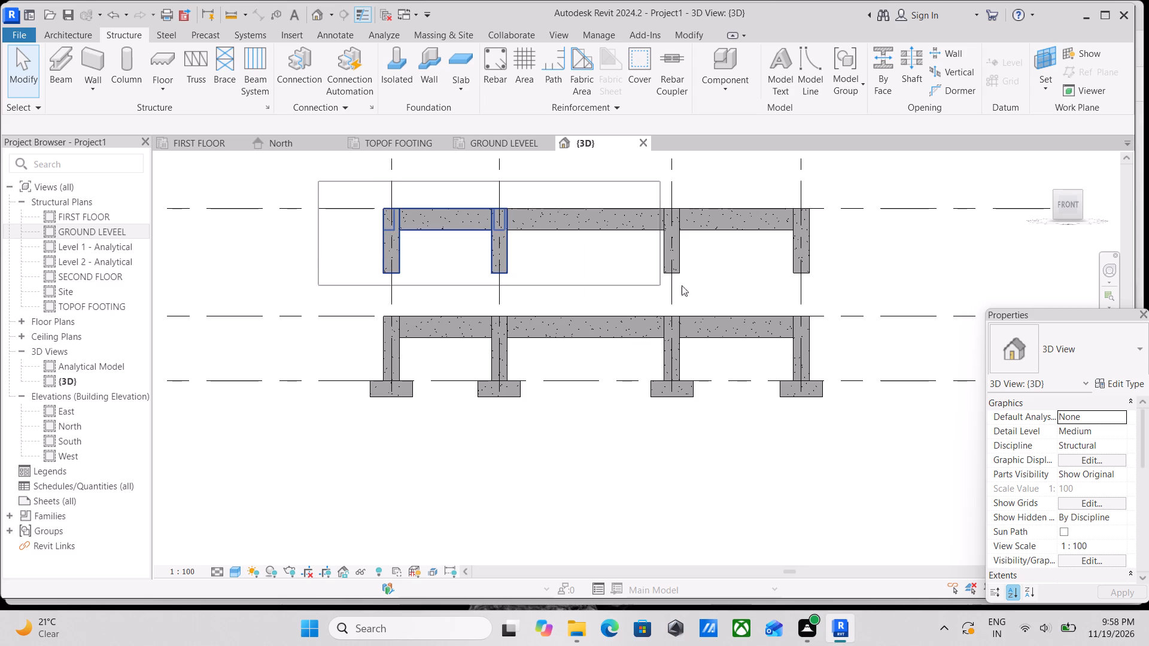
left_click_drag(682, 285, 841, 302)
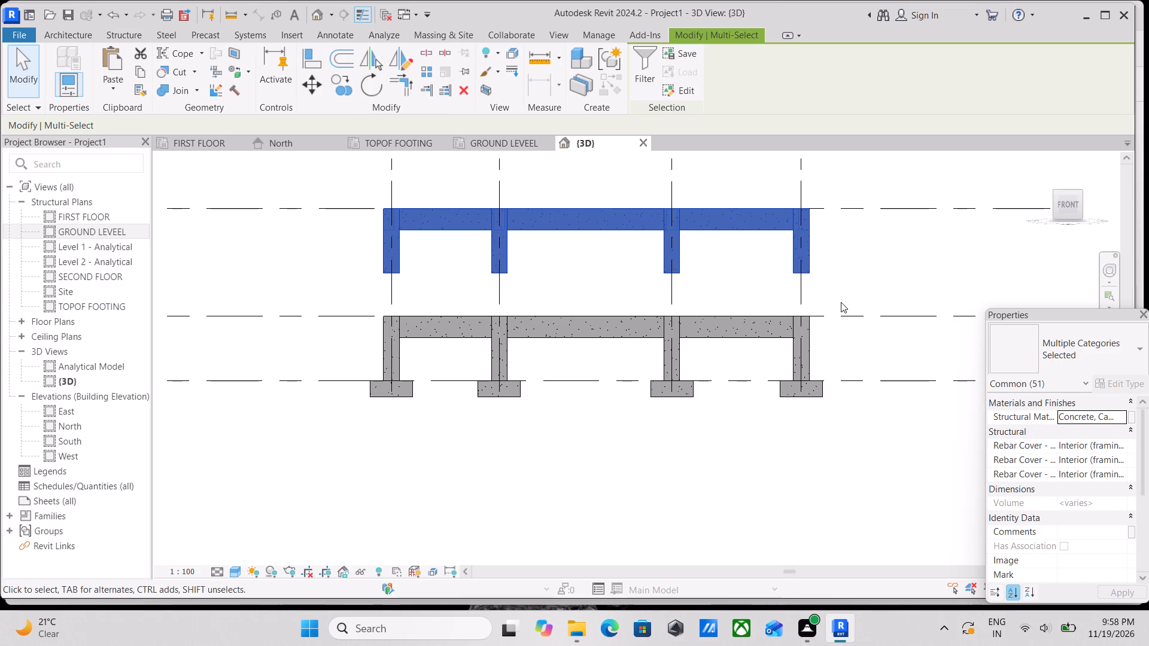
left_click(641, 62)
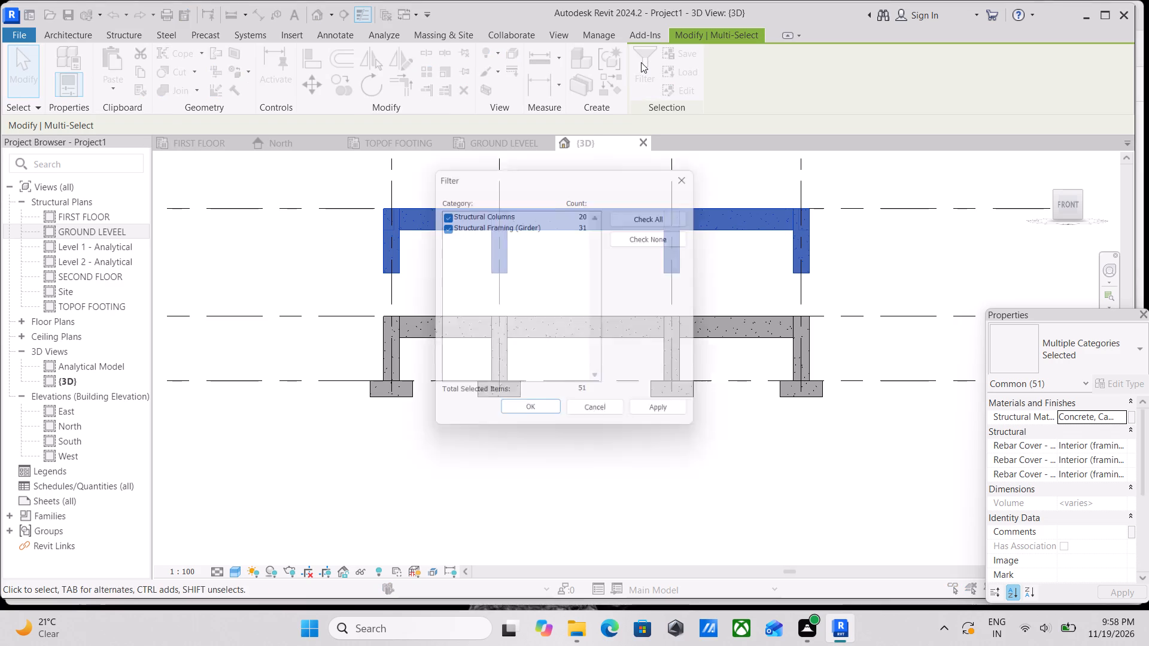
left_click(443, 230)
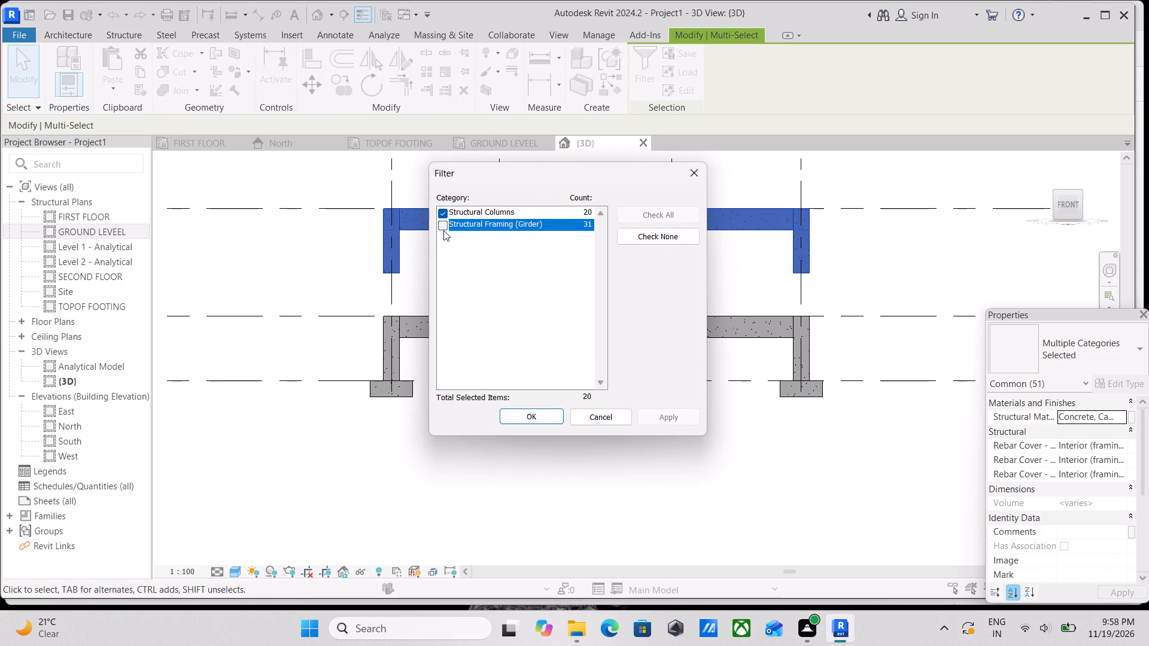
left_click(653, 413)
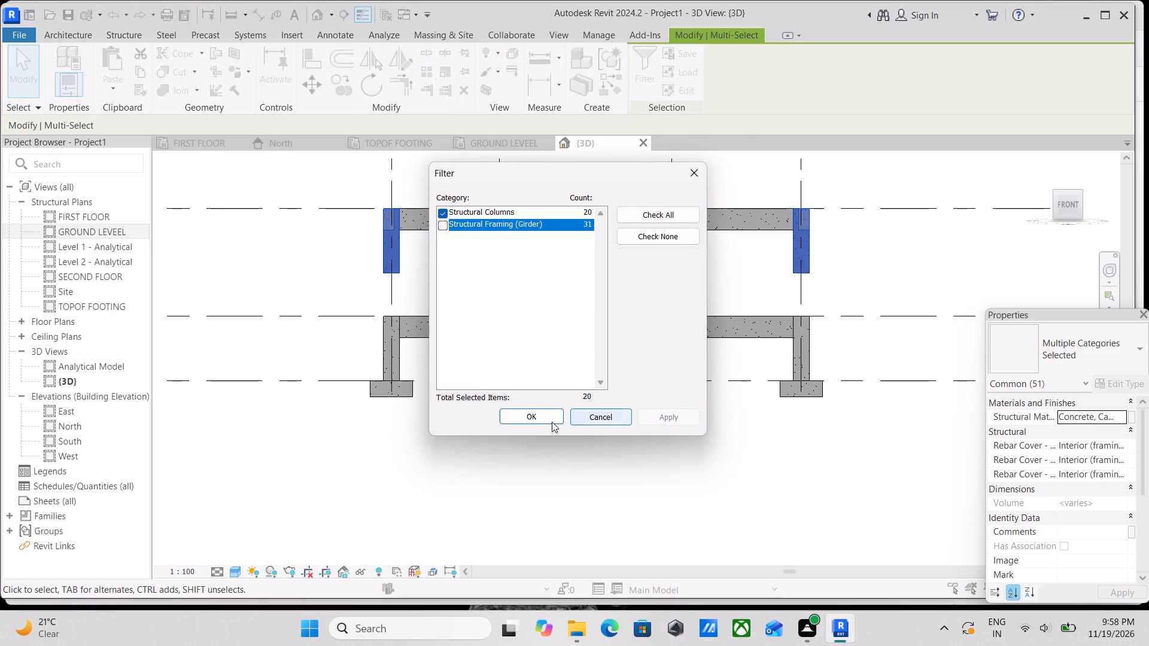
left_click(530, 420)
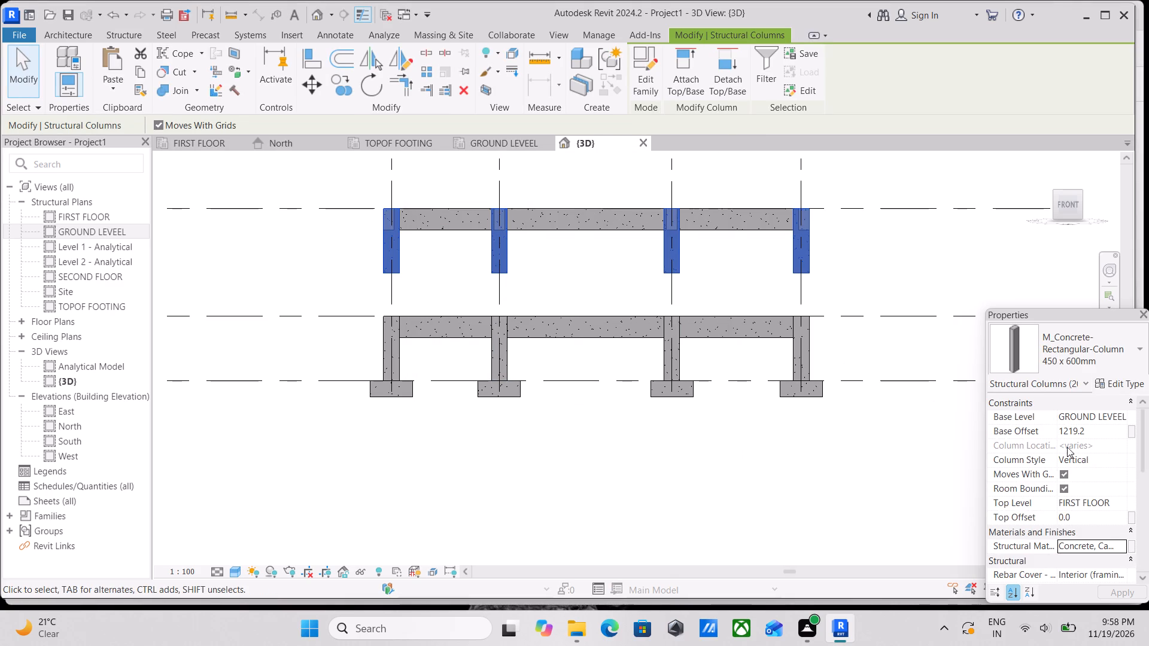
left_click(1083, 434)
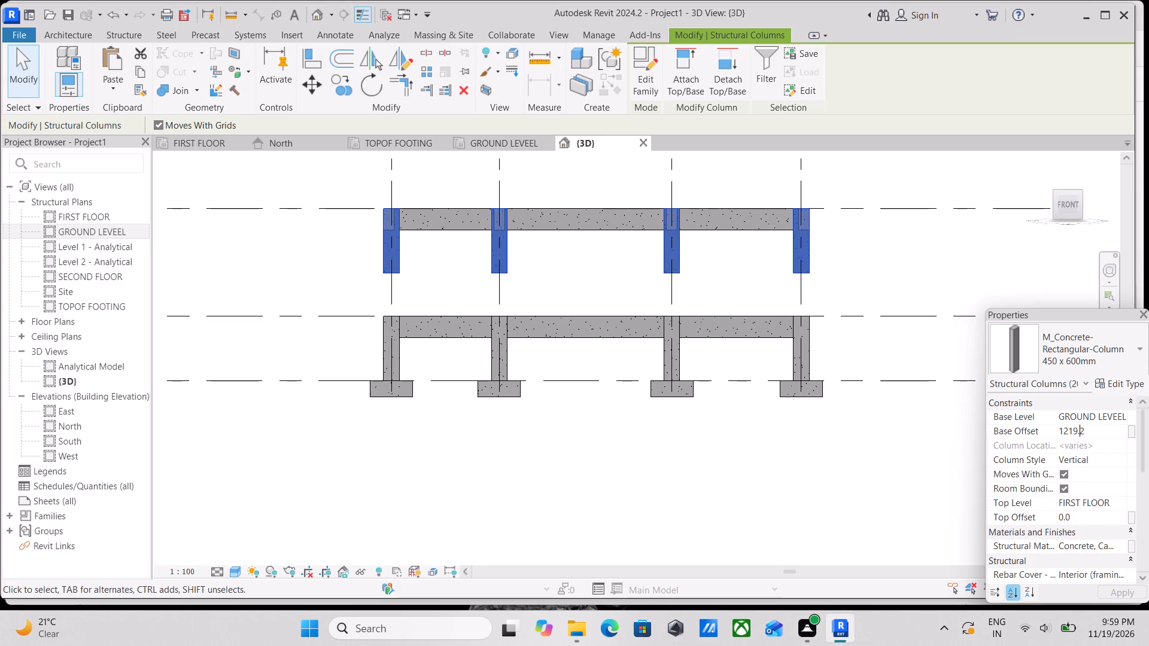
left_click_drag(1090, 437, 1028, 436)
key("0")
key("Return")
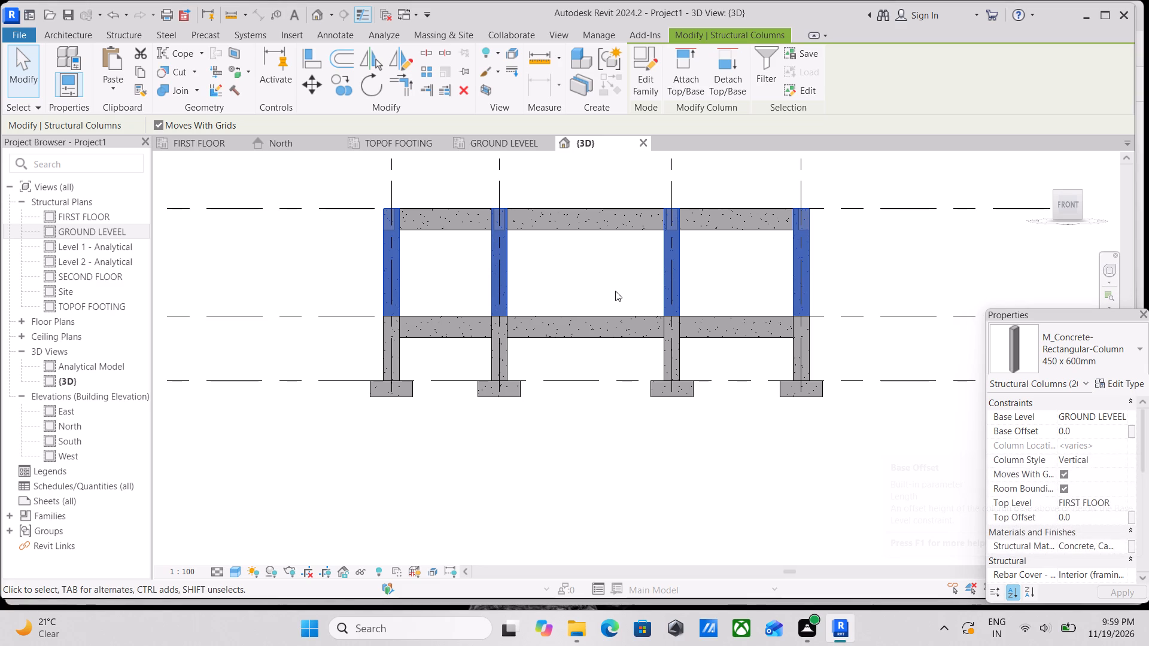
key("Escape")
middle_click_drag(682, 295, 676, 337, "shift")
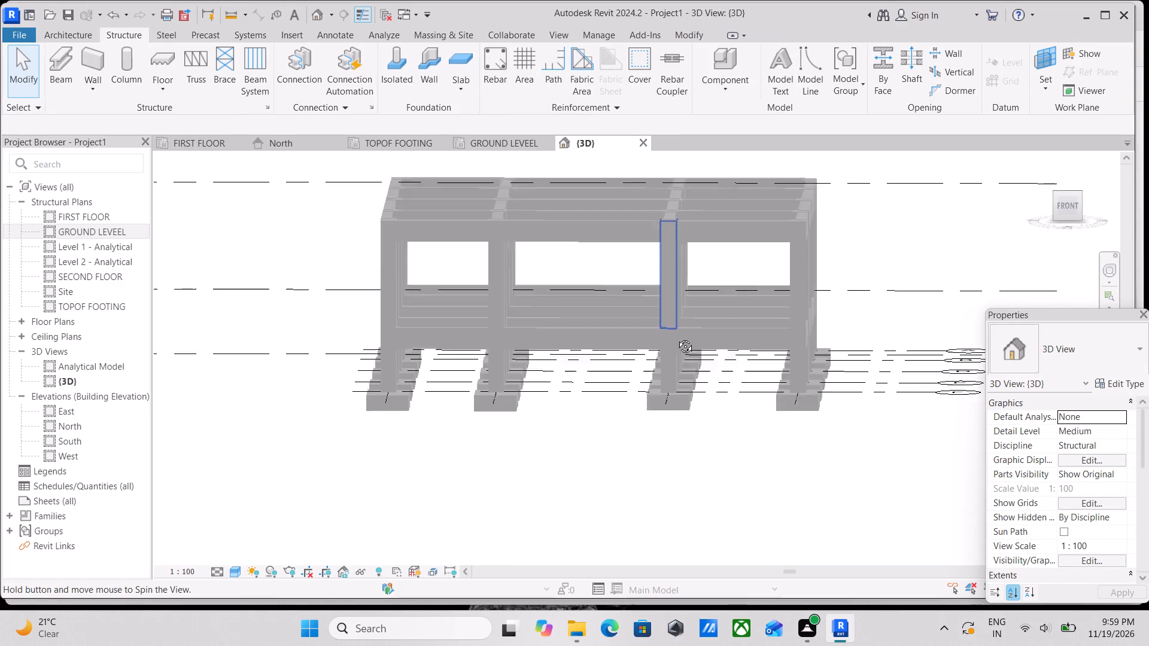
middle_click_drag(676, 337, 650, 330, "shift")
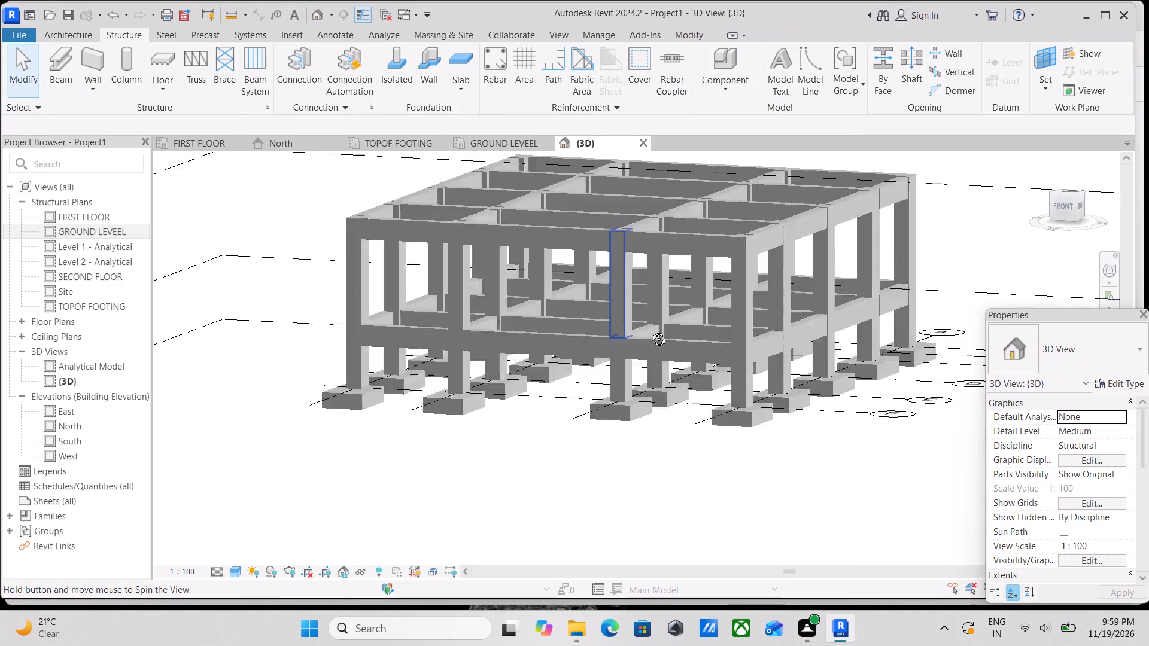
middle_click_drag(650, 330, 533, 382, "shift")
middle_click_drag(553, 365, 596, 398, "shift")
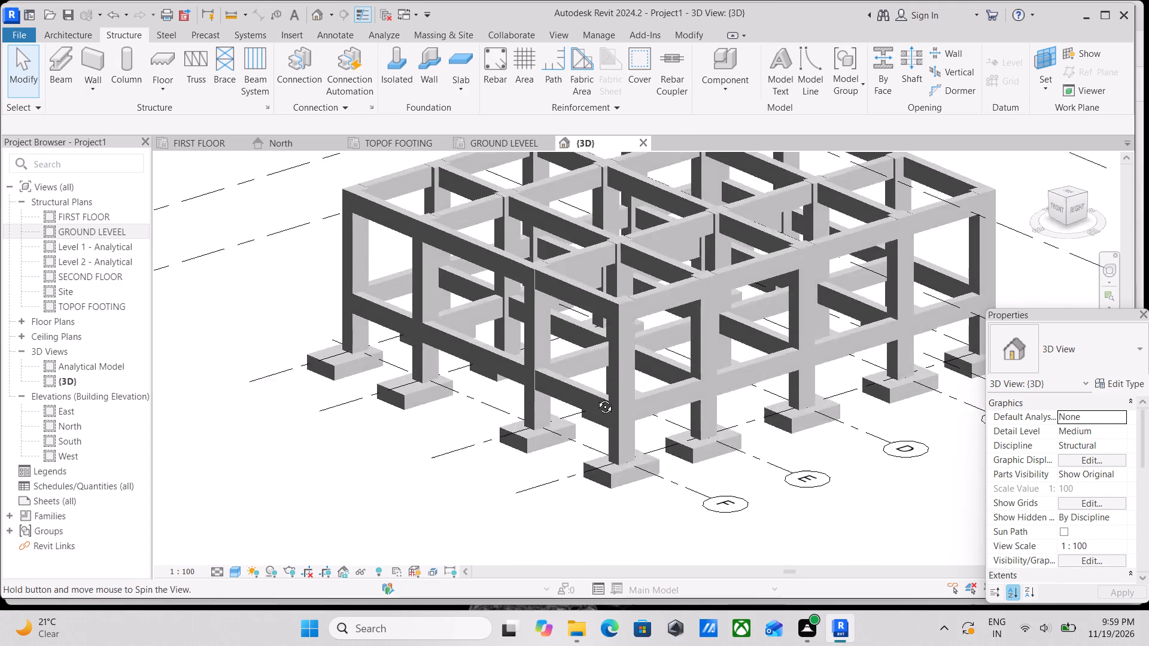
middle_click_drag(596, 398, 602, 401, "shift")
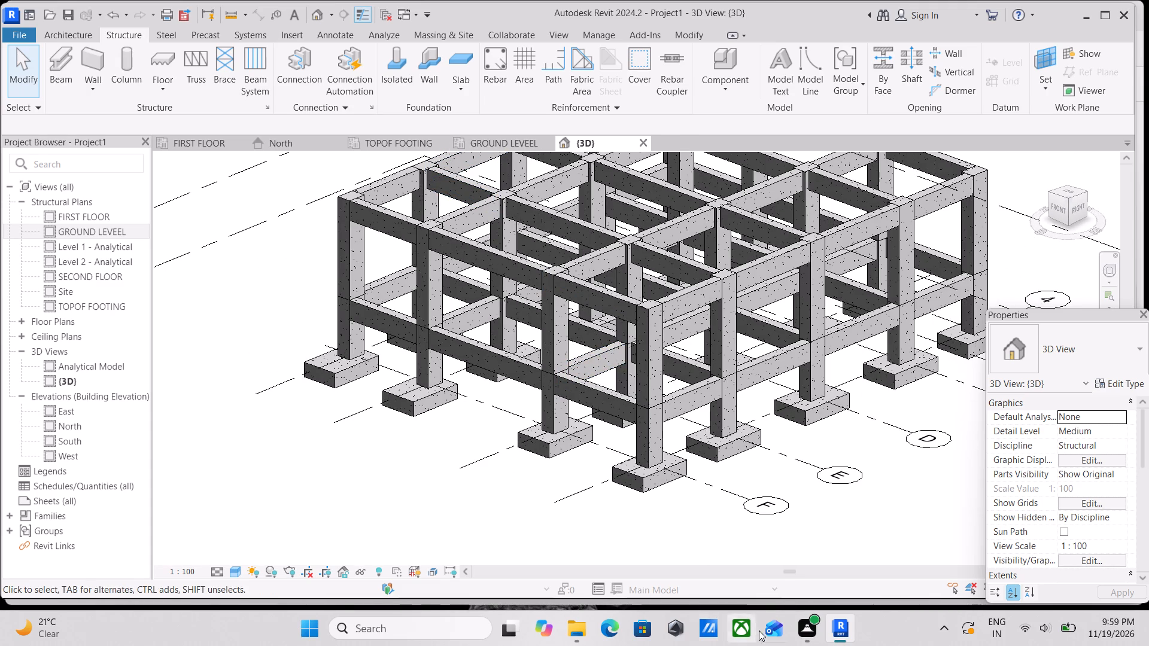
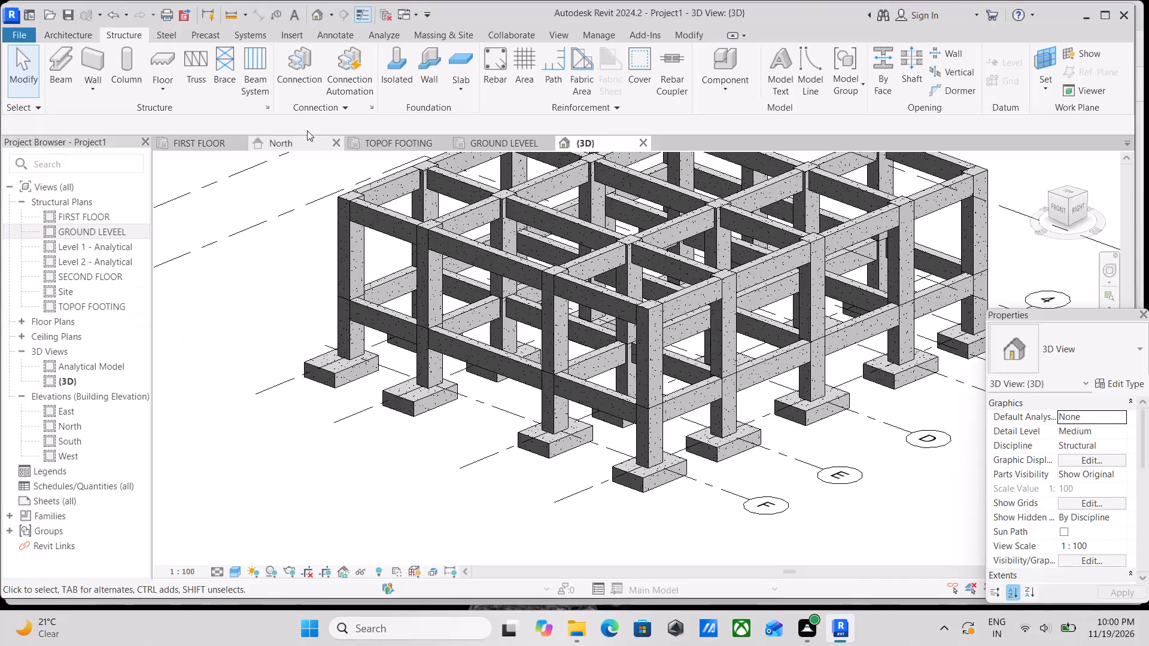
Open the GROUND LEVEEL structural plan and examine the beam and column layout around grids A, B and D.
left_click(466, 141)
scroll(527, 237, "down", 1)
middle_click_drag(507, 232, 292, 202)
scroll(409, 351, "up", 2)
middle_click_drag(417, 319, 299, 260)
middle_click_drag(266, 231, 317, 340)
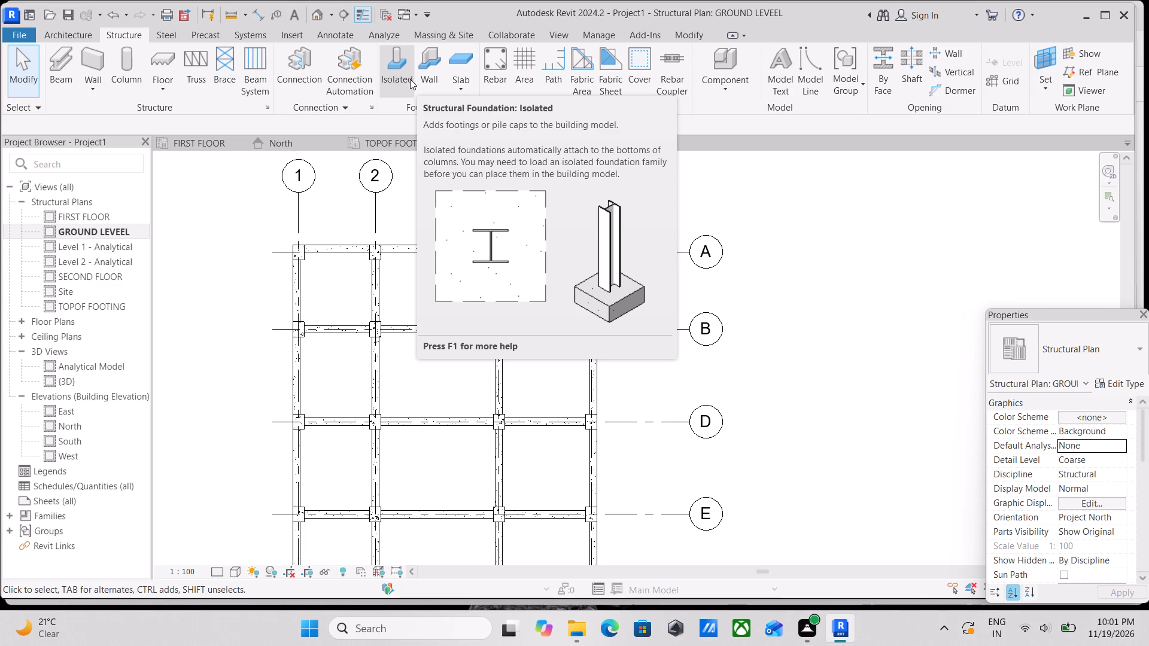
scroll(396, 300, "up", 4)
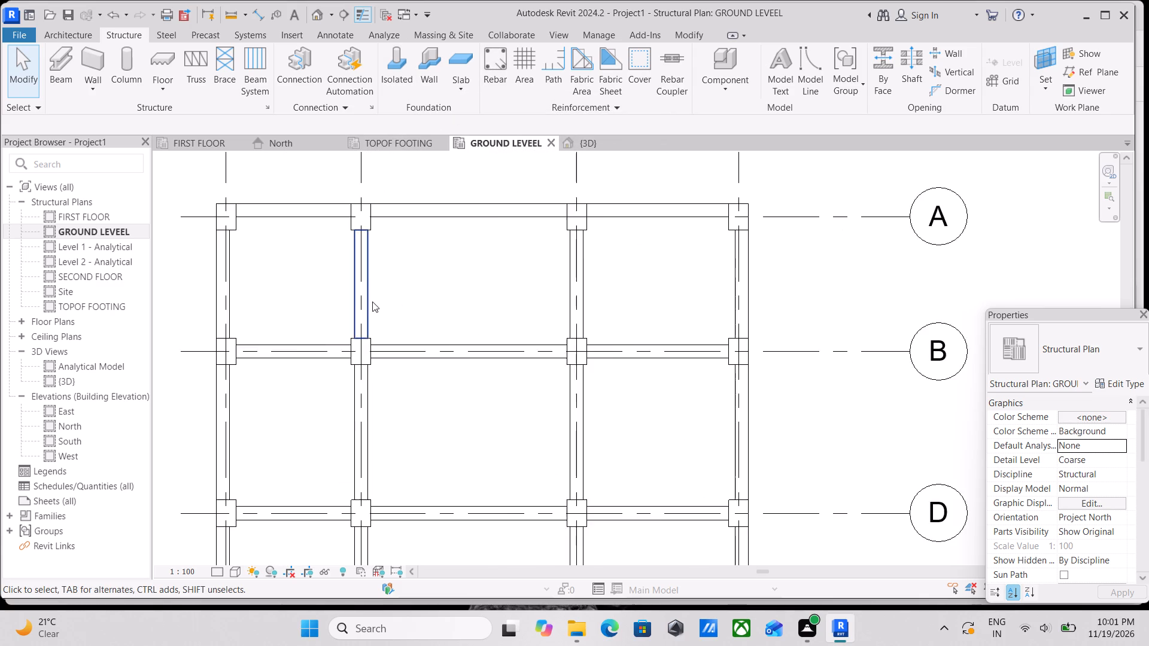
scroll(339, 290, "up", 1)
middle_click_drag(339, 290, 415, 337)
scroll(430, 330, "up", 1)
scroll(536, 255, "down", 1)
middle_click_drag(532, 258, 528, 251)
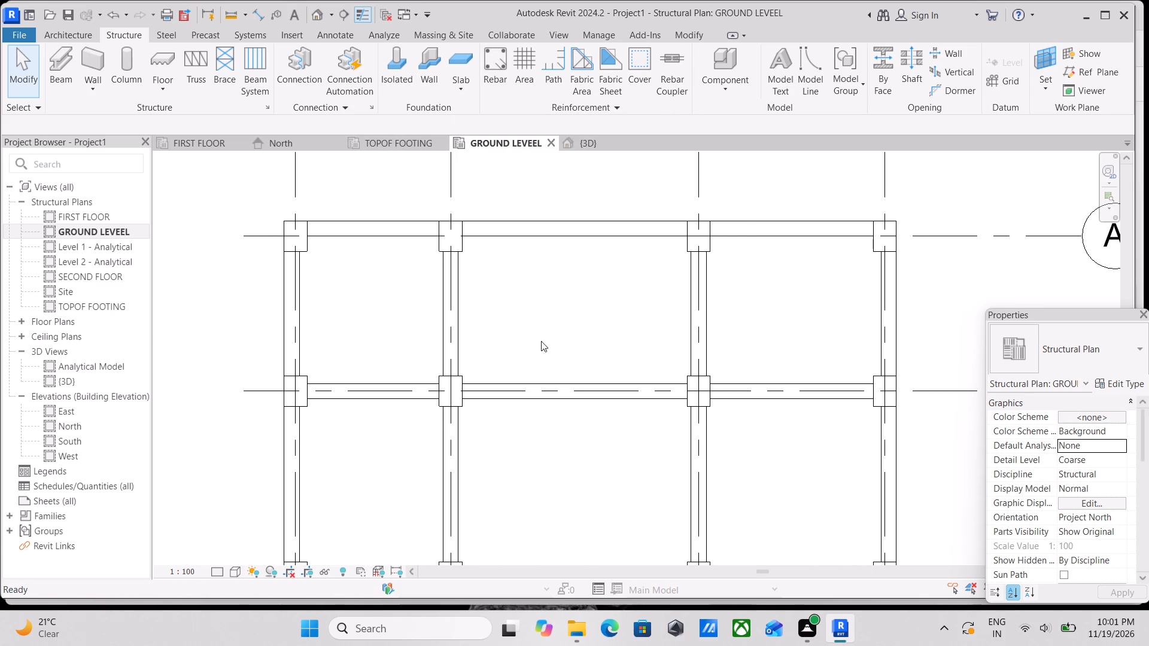
middle_click_drag(534, 394, 536, 354)
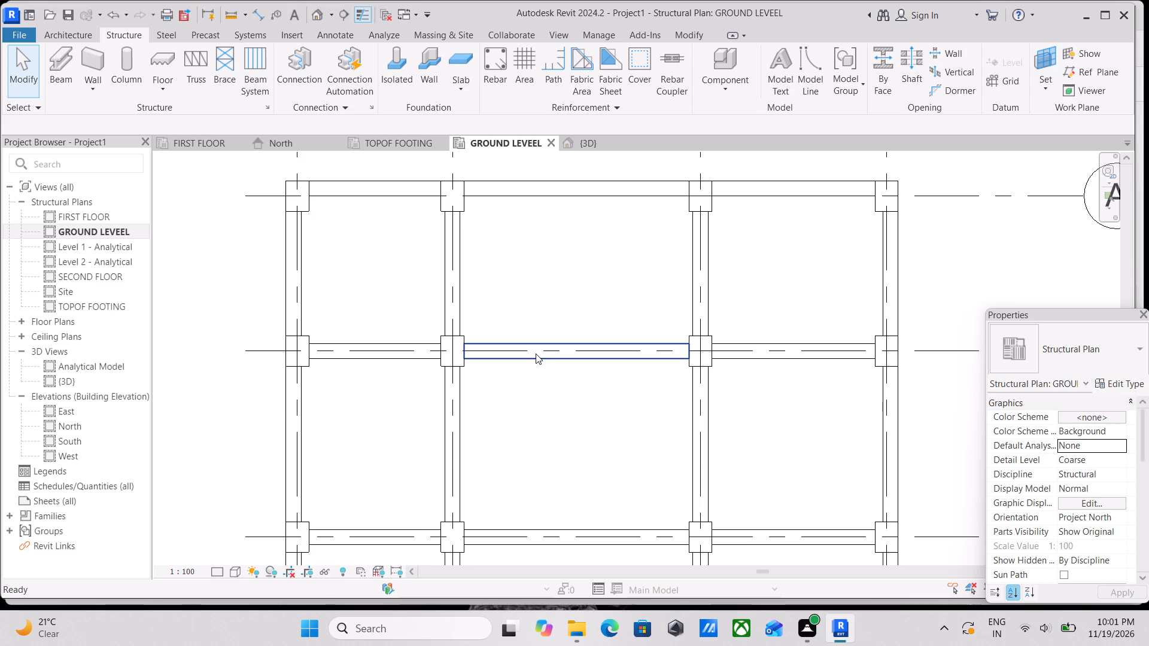
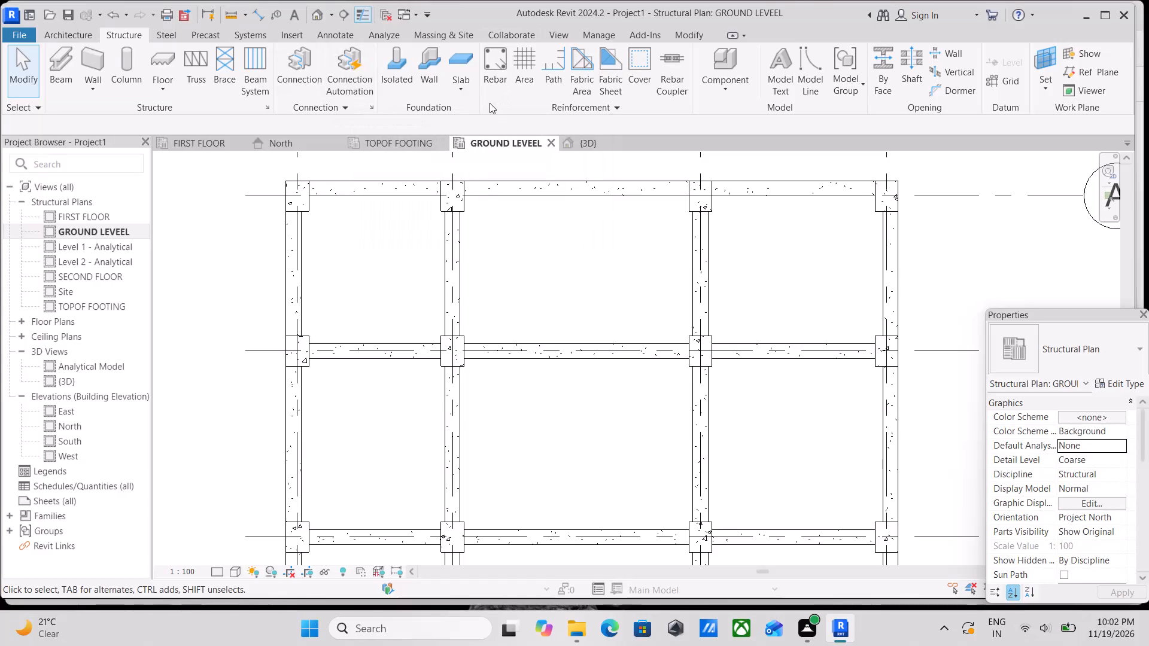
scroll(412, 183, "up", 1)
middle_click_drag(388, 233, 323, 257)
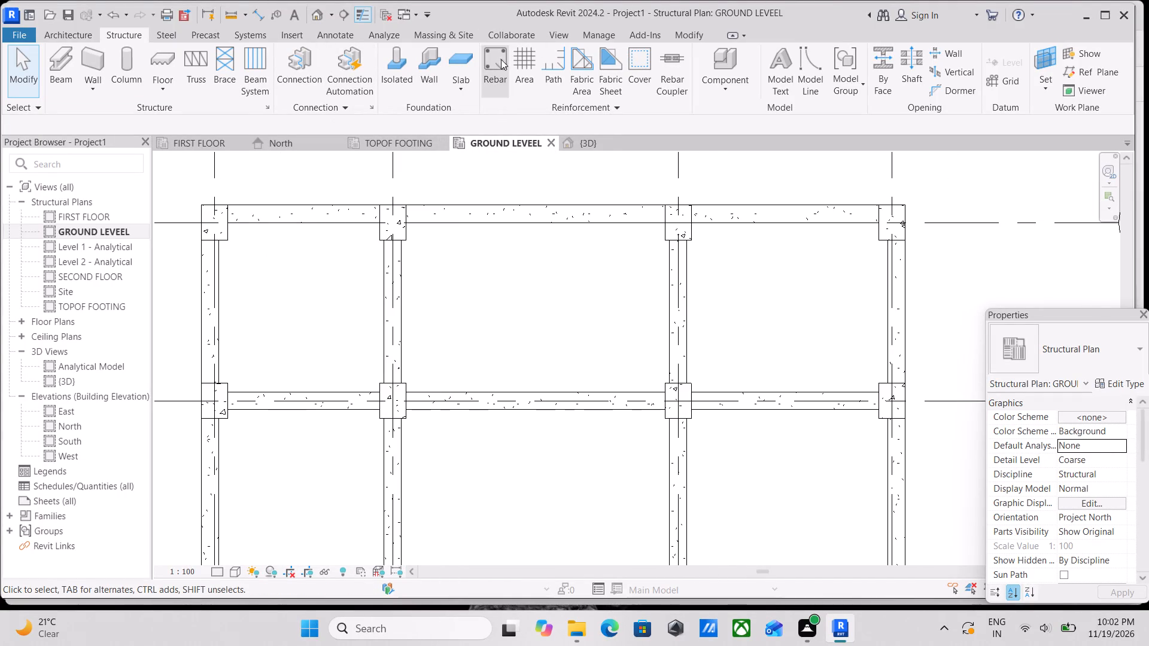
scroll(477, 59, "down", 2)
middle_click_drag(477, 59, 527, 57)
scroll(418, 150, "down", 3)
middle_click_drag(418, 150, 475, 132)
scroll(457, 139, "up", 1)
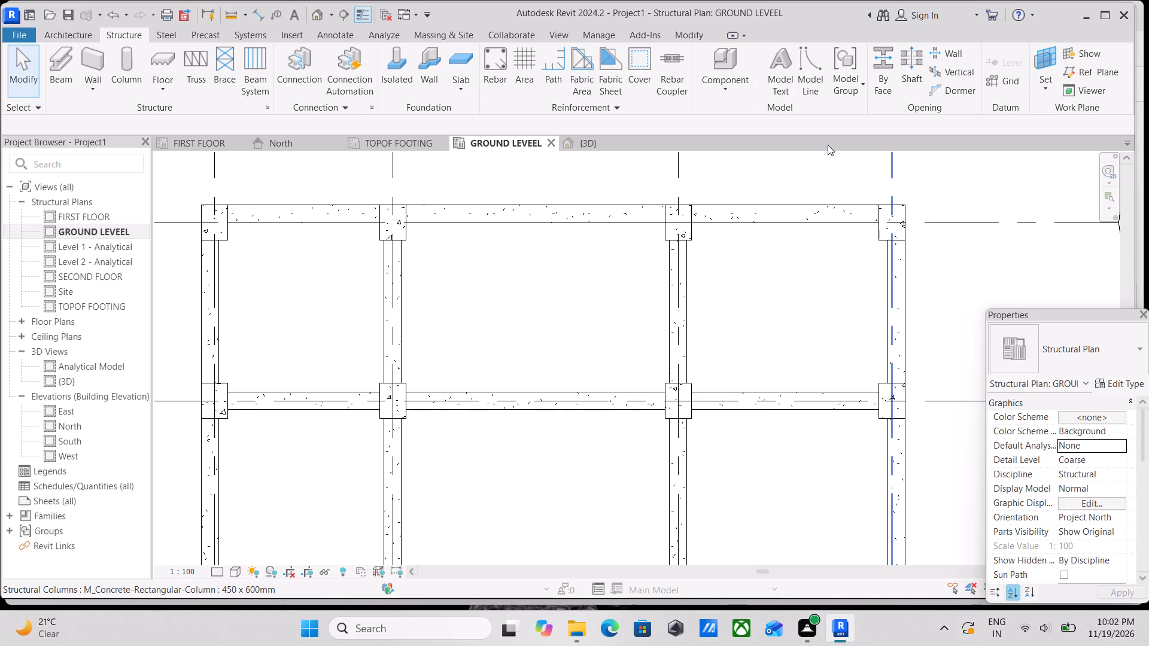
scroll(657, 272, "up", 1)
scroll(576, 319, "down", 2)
Start a Generic 300mm structural floor on GROUND LEVEEL and sketch a 2900 by 2900 mm rectangular boundary in bay 1-2/A-B.
middle_click_drag(579, 320, 599, 319)
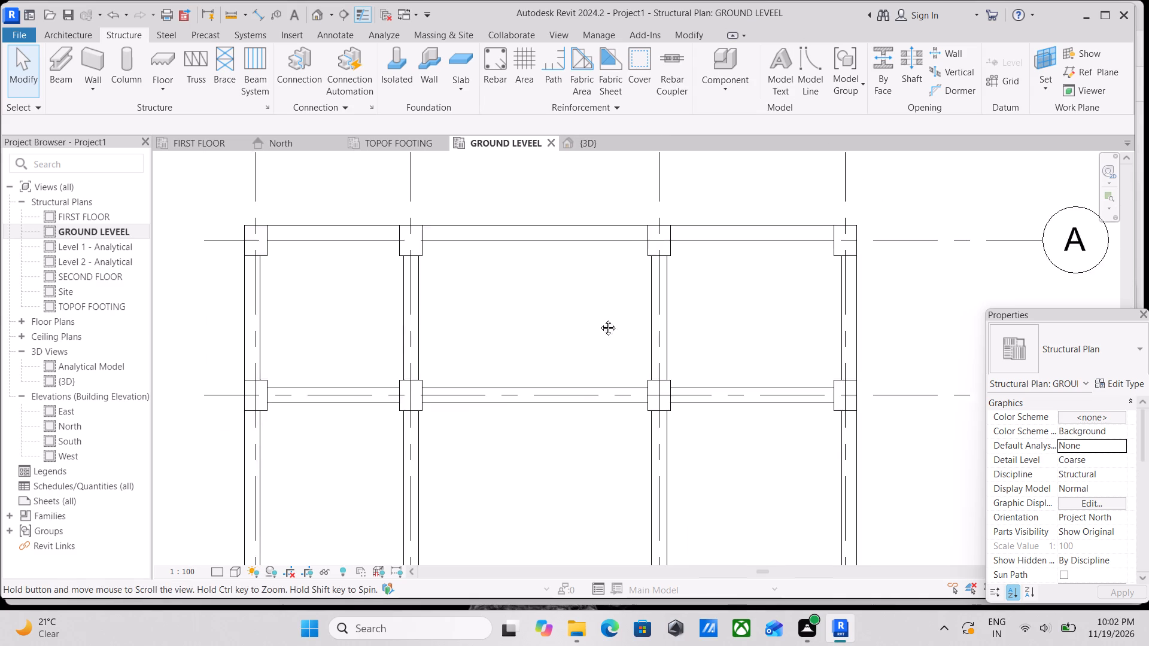
middle_click_drag(599, 319, 799, 306)
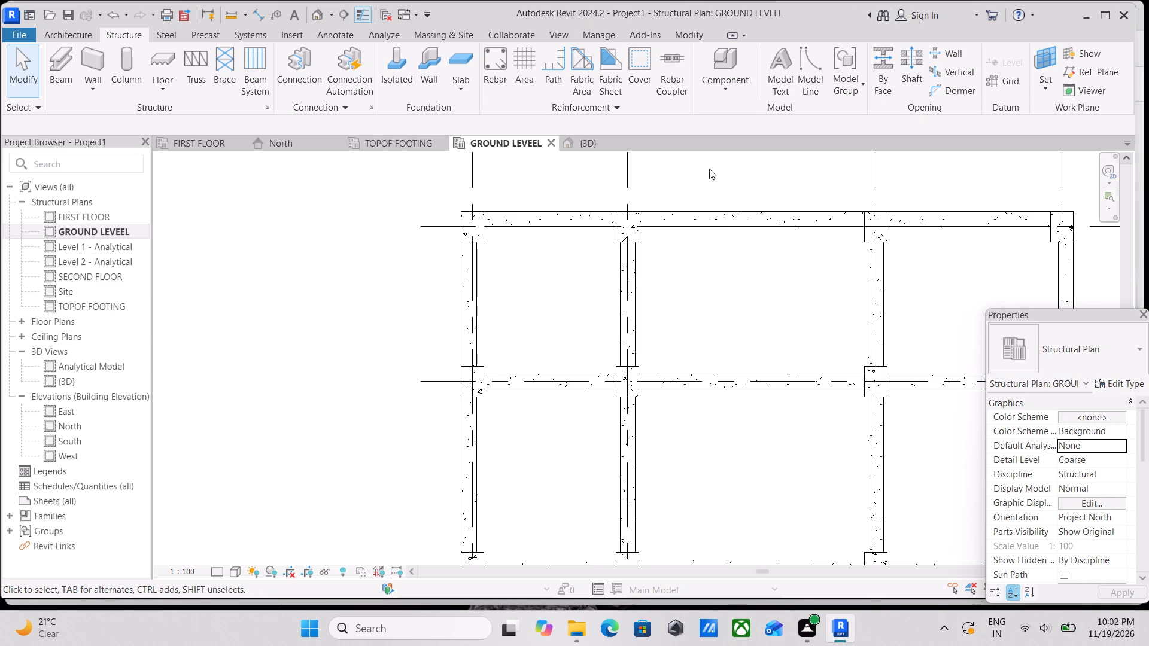
left_click(147, 90)
left_click(194, 115)
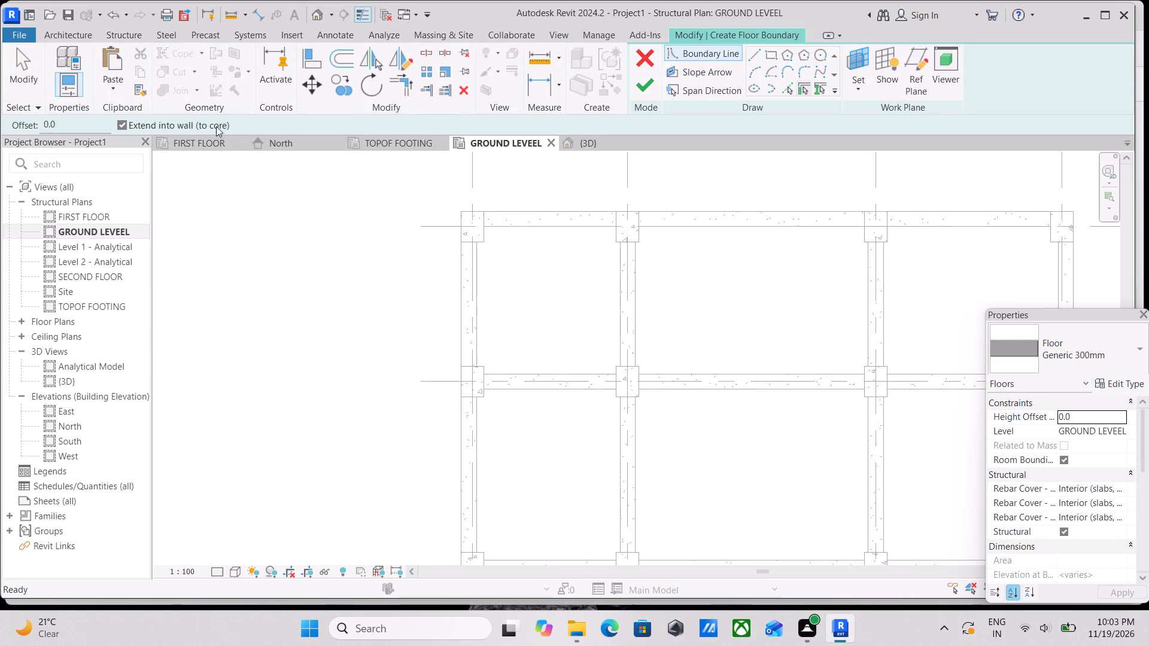
left_click(771, 56)
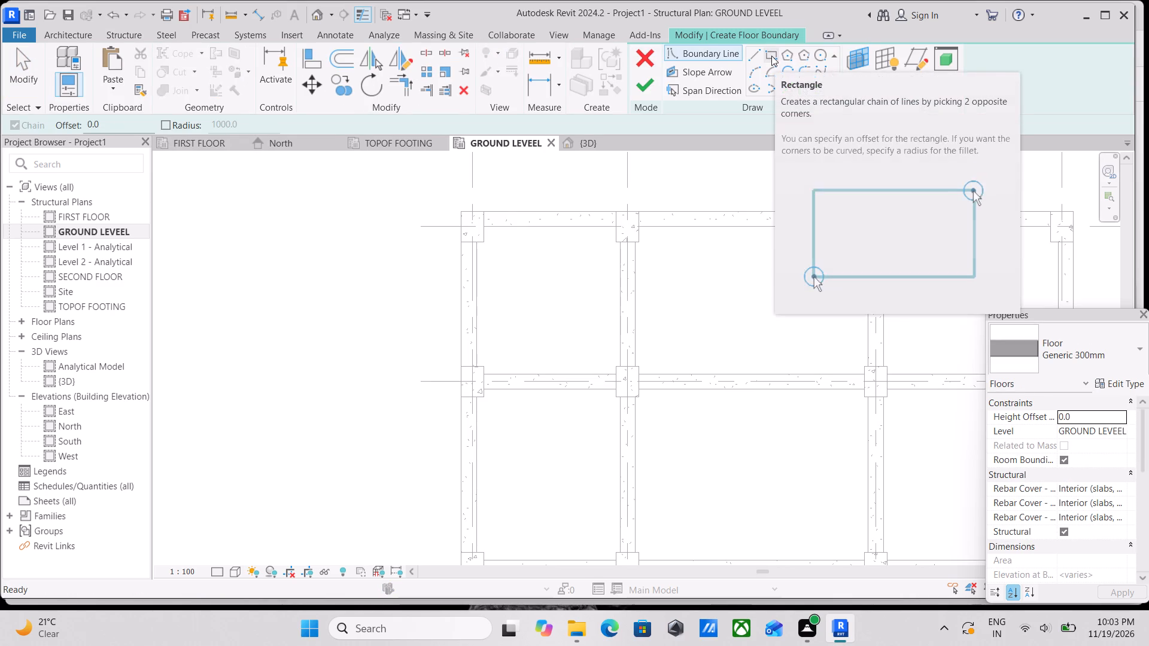
scroll(616, 196, "up", 2)
scroll(442, 237, "up", 3)
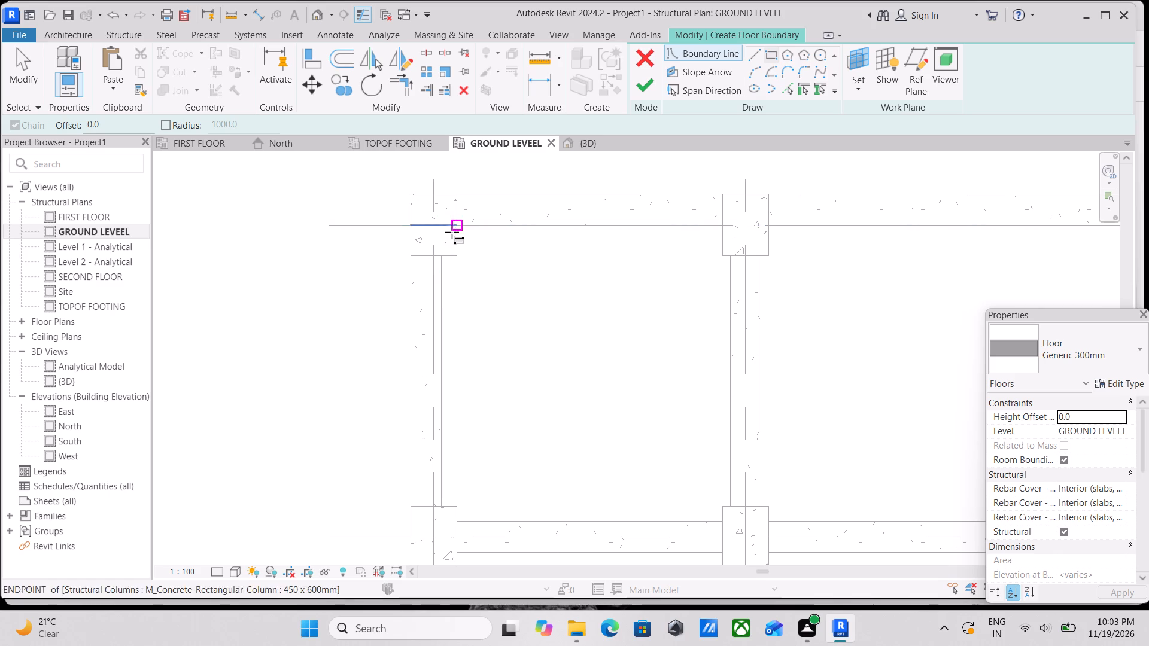
left_click(436, 229)
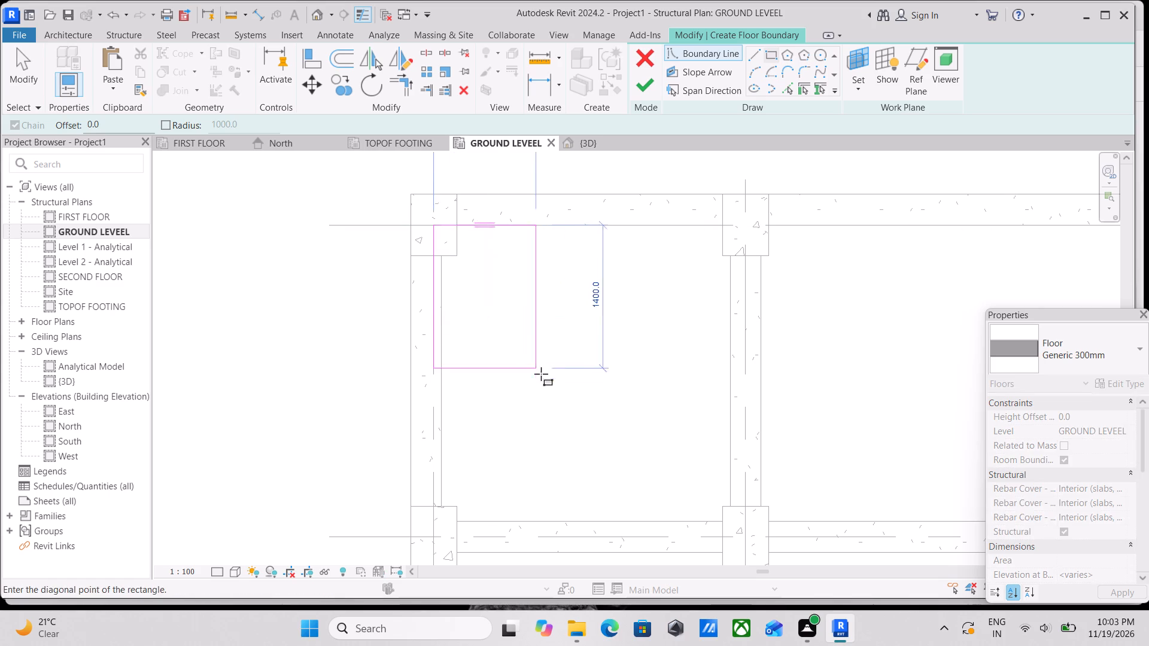
scroll(541, 374, "down", 1)
middle_click_drag(540, 371, 482, 266)
scroll(512, 297, "up", 1)
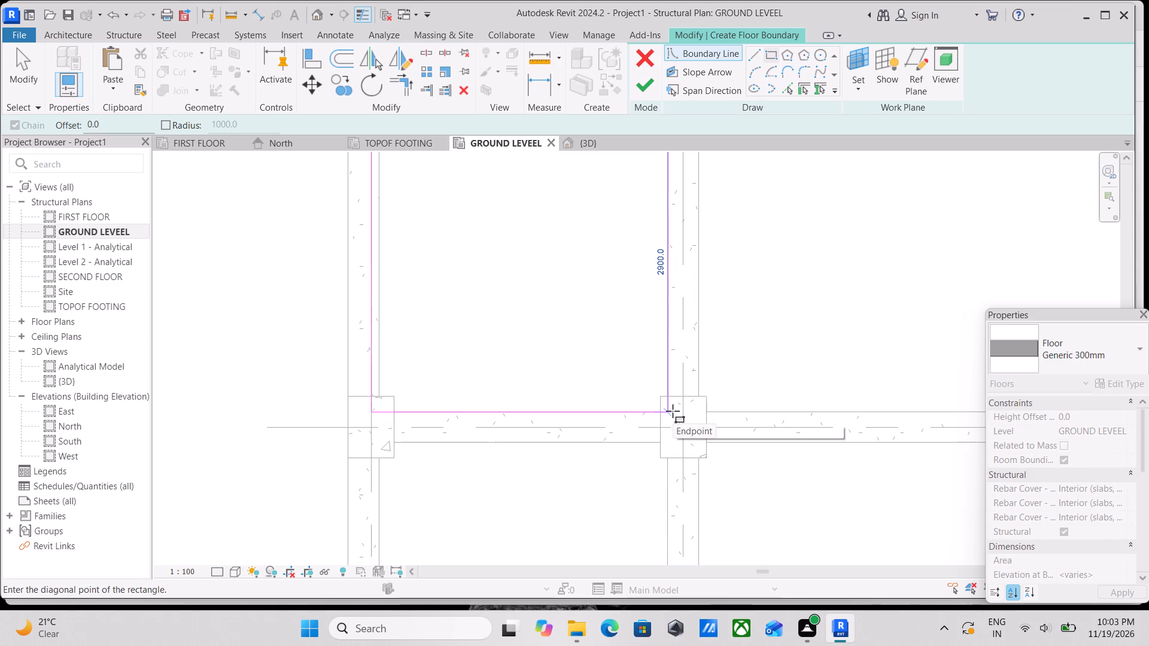
left_click(673, 411)
scroll(586, 304, "down", 3)
middle_click_drag(586, 305, 630, 470)
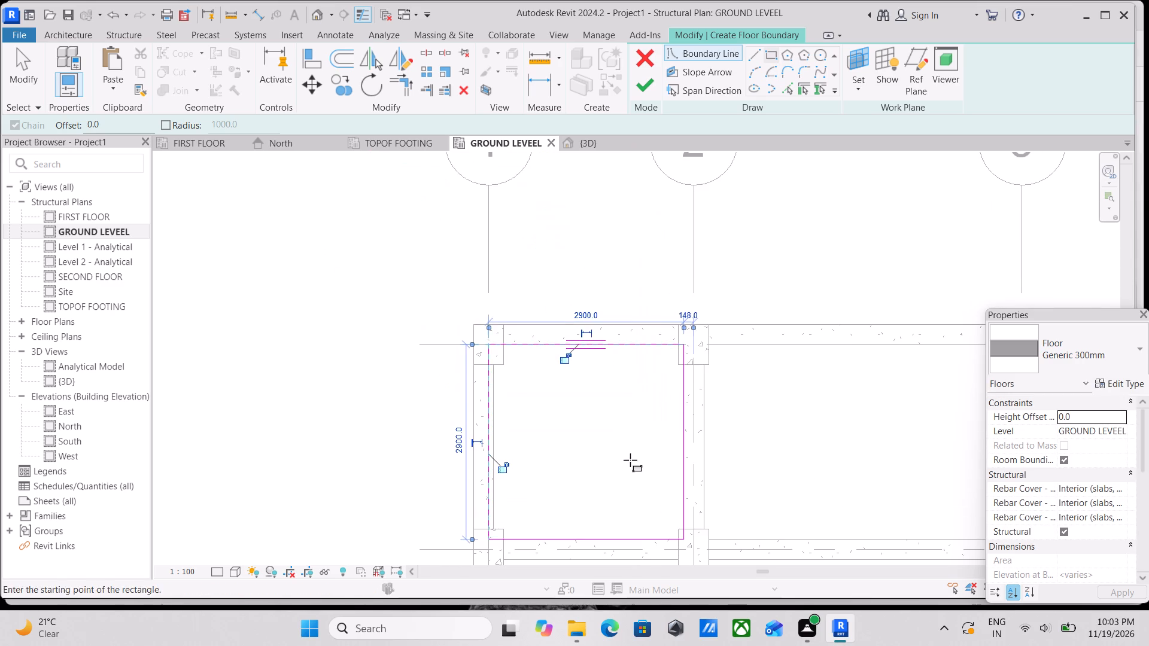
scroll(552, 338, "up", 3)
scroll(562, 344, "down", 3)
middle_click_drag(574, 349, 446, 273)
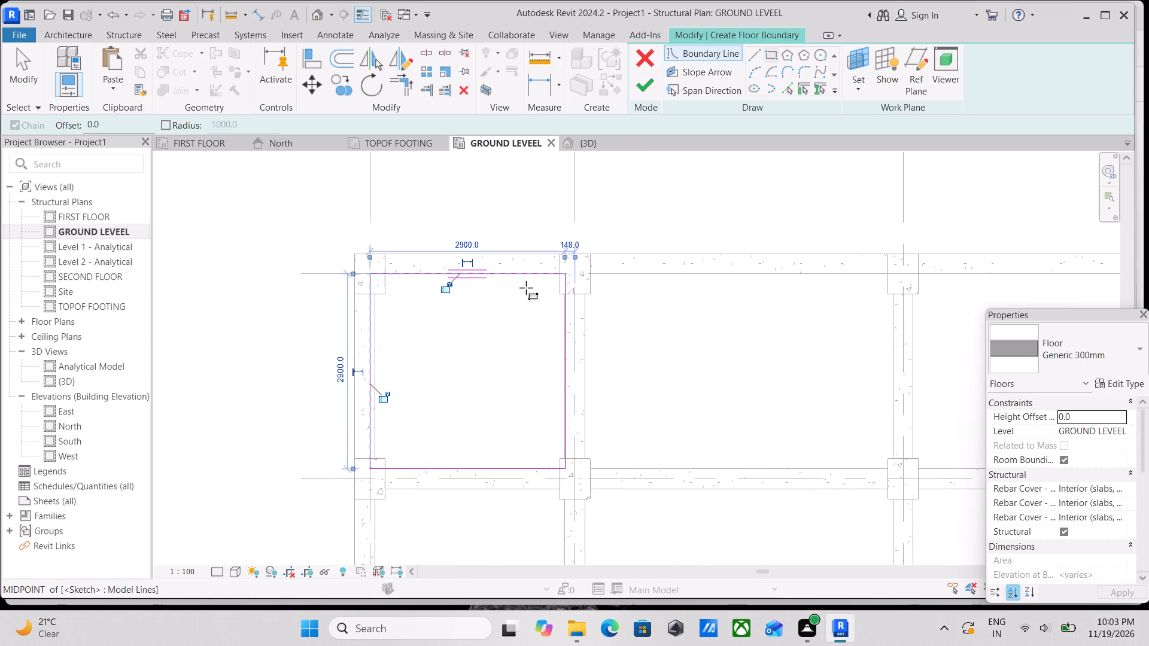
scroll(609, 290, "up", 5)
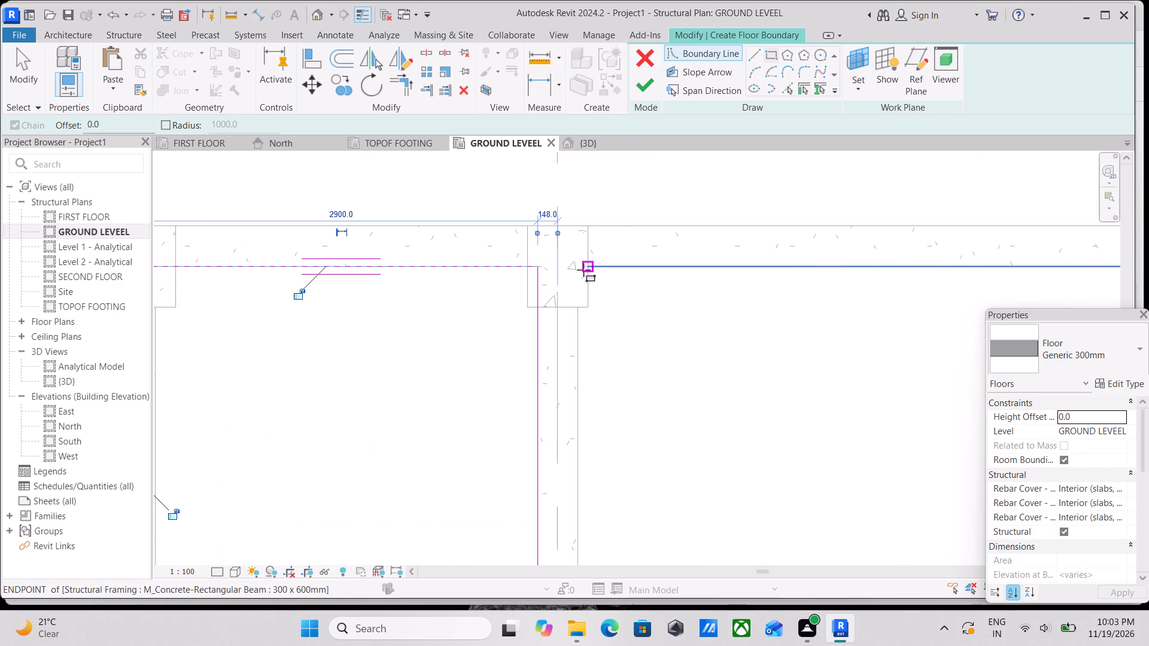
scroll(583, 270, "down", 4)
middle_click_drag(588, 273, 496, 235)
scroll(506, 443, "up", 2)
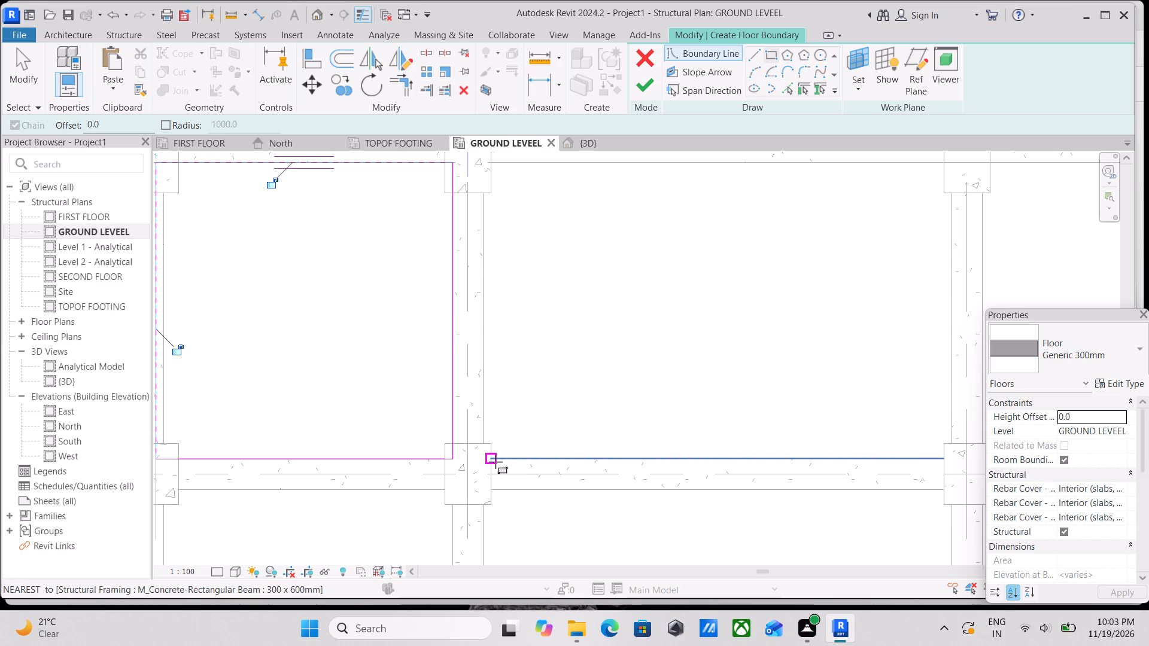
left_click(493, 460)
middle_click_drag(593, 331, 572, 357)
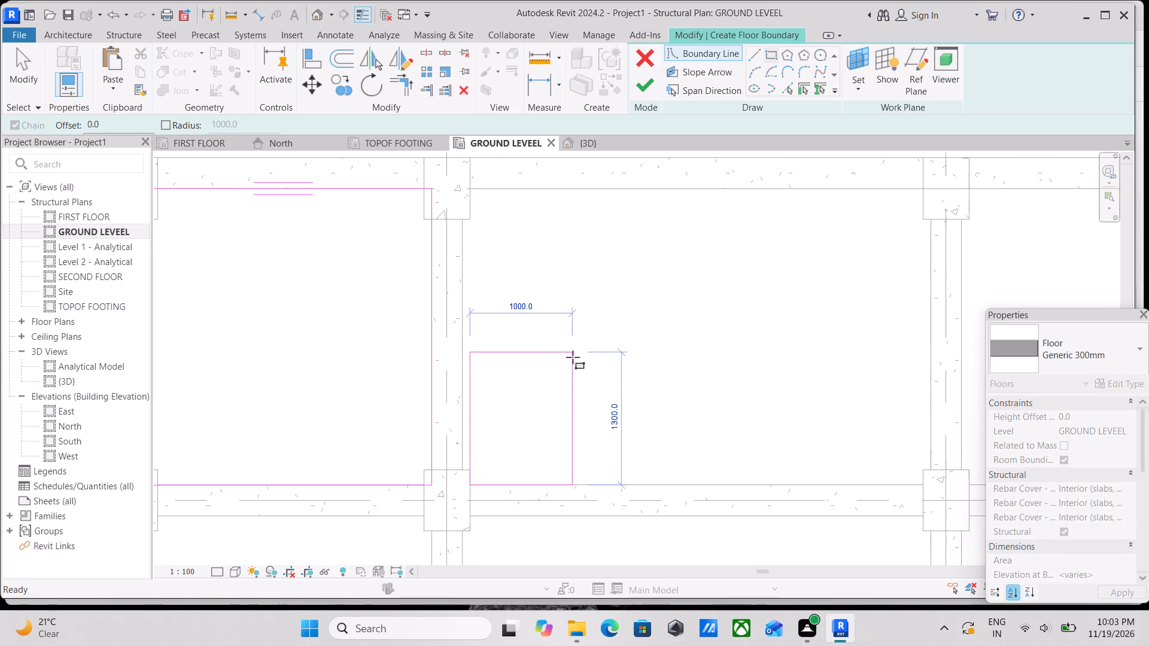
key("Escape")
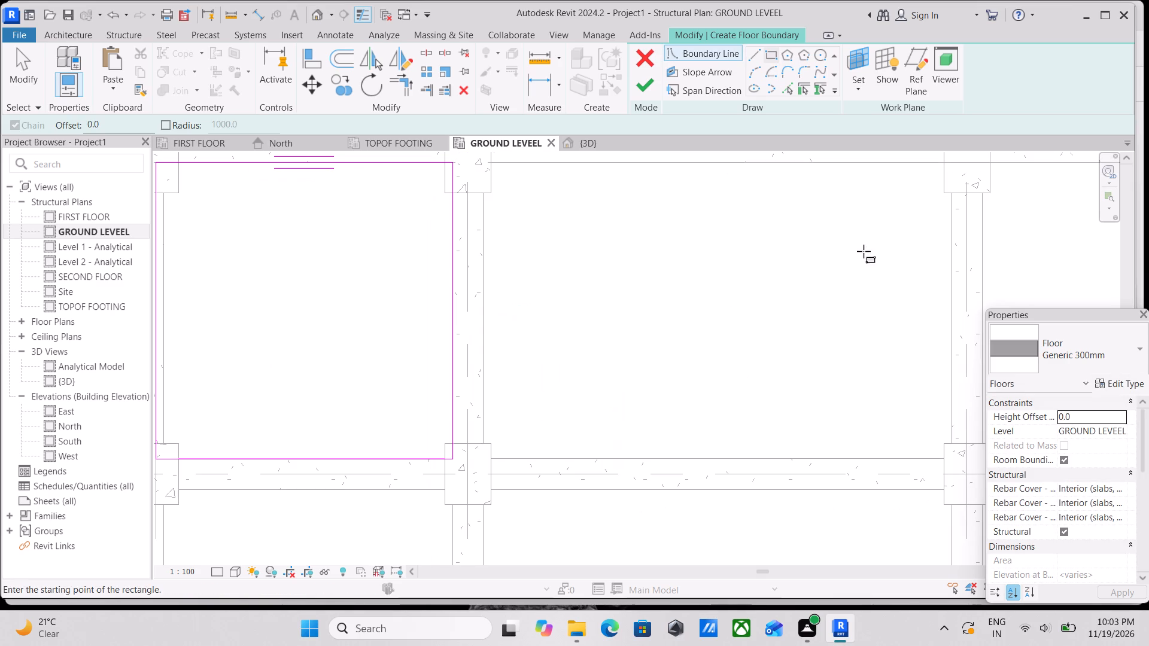
Sketch a second rectangular floor boundary, about 4650 by 2900 mm, in the bay between grids 2-3 and A-B.
scroll(891, 221, "up", 1)
middle_click_drag(891, 221, 870, 207)
middle_click_drag(887, 435, 823, 397)
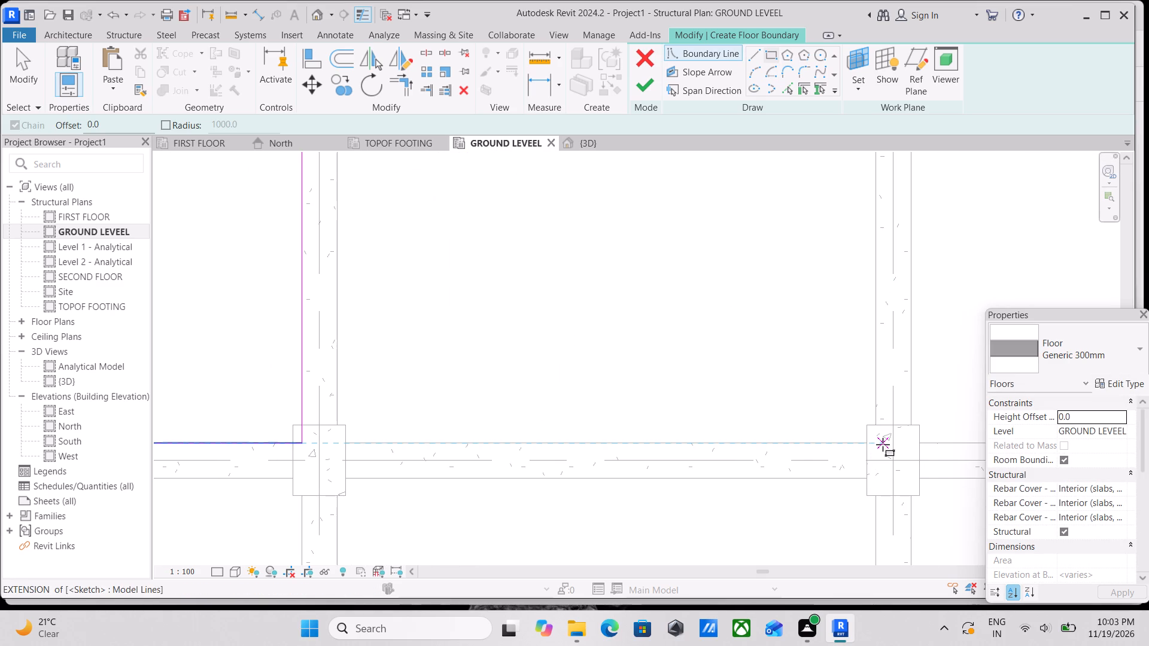
left_click(881, 443)
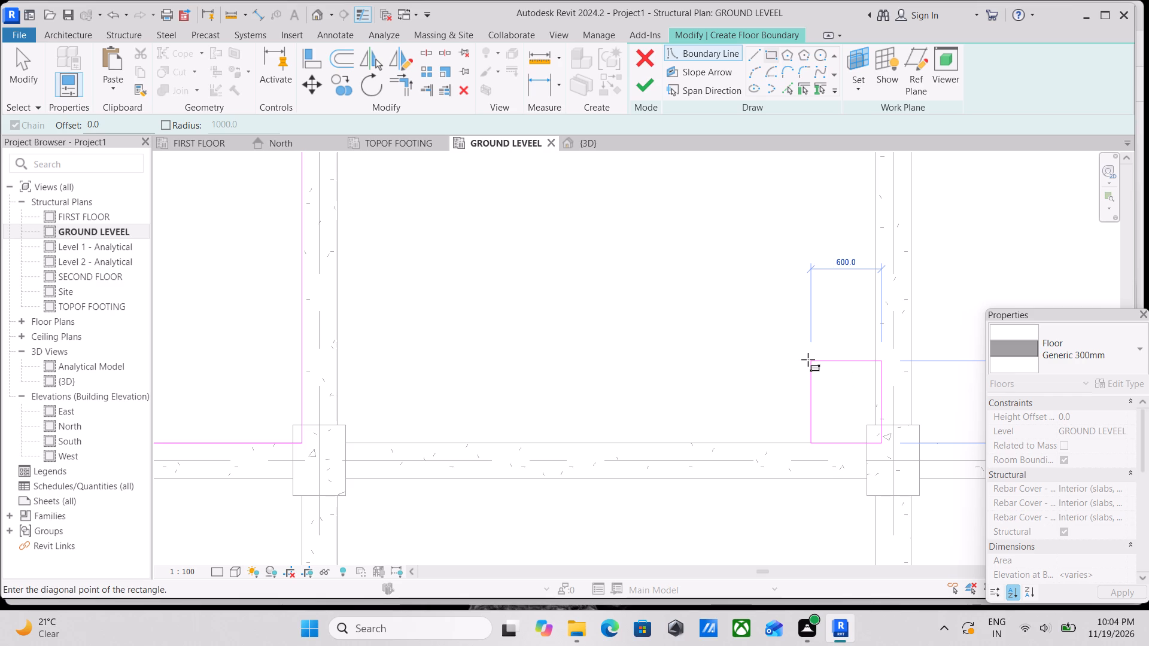
scroll(804, 346, "down", 2)
middle_click_drag(803, 346, 816, 405)
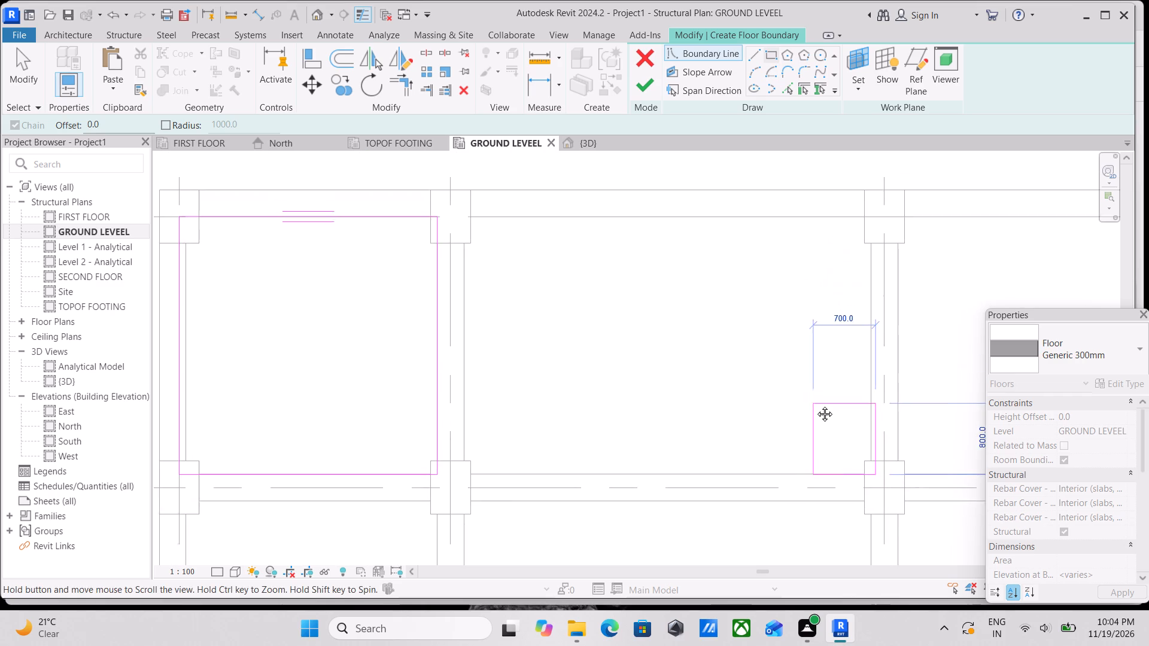
middle_click_drag(816, 405, 815, 405)
middle_click_drag(618, 283, 634, 295)
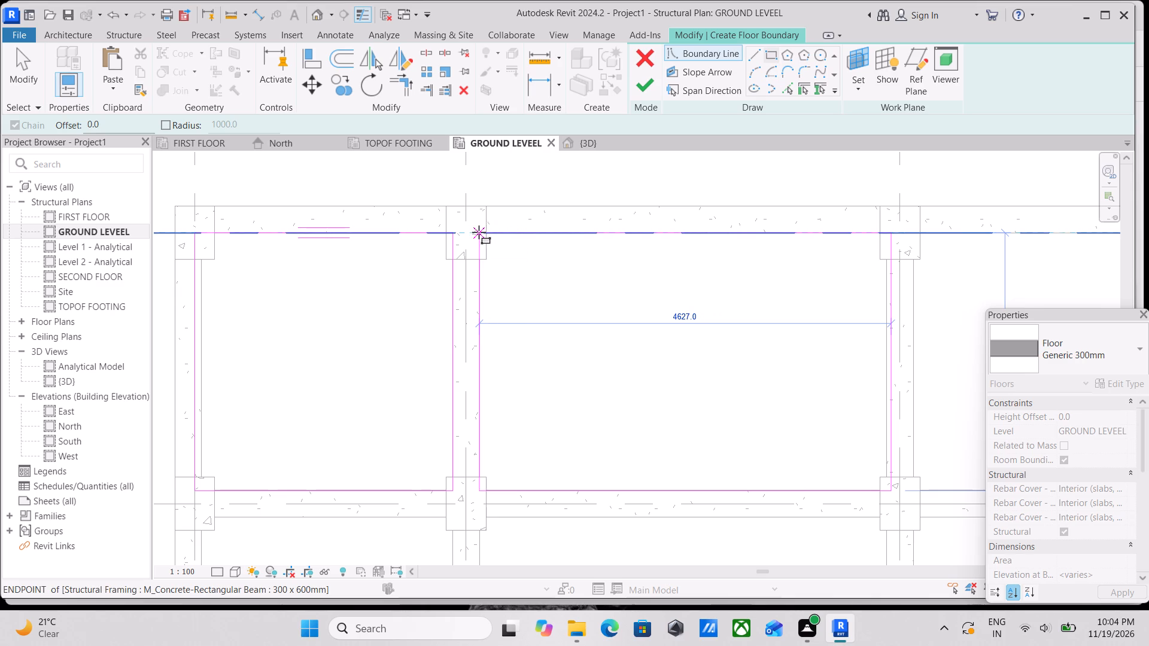
scroll(479, 232, "up", 4)
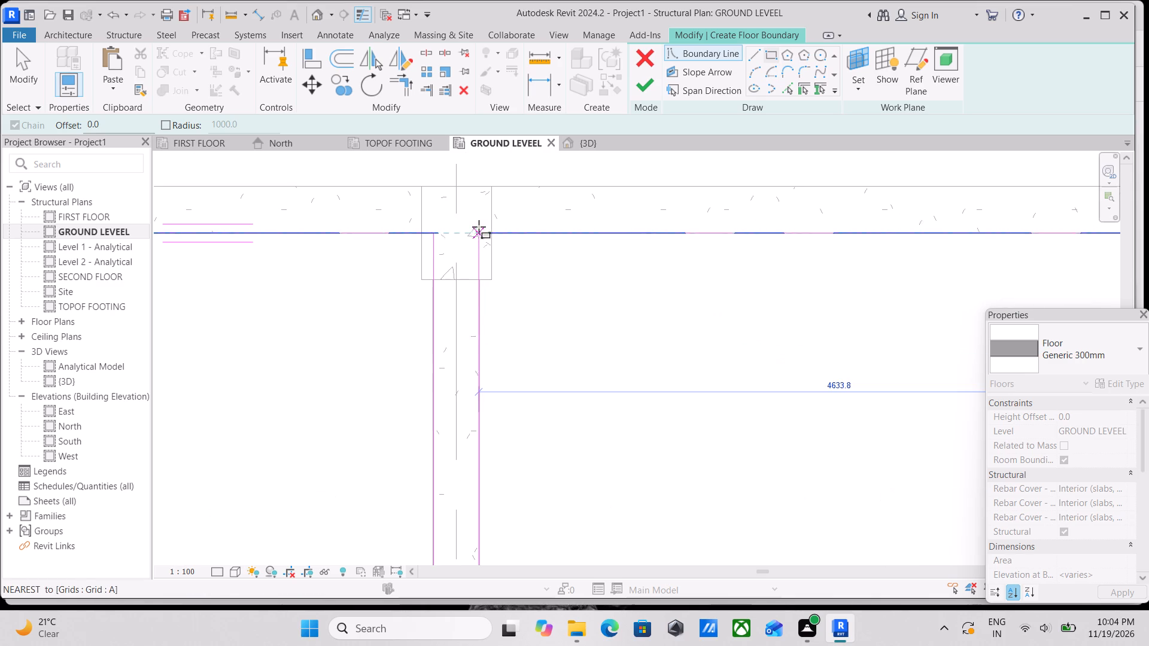
left_click(474, 234)
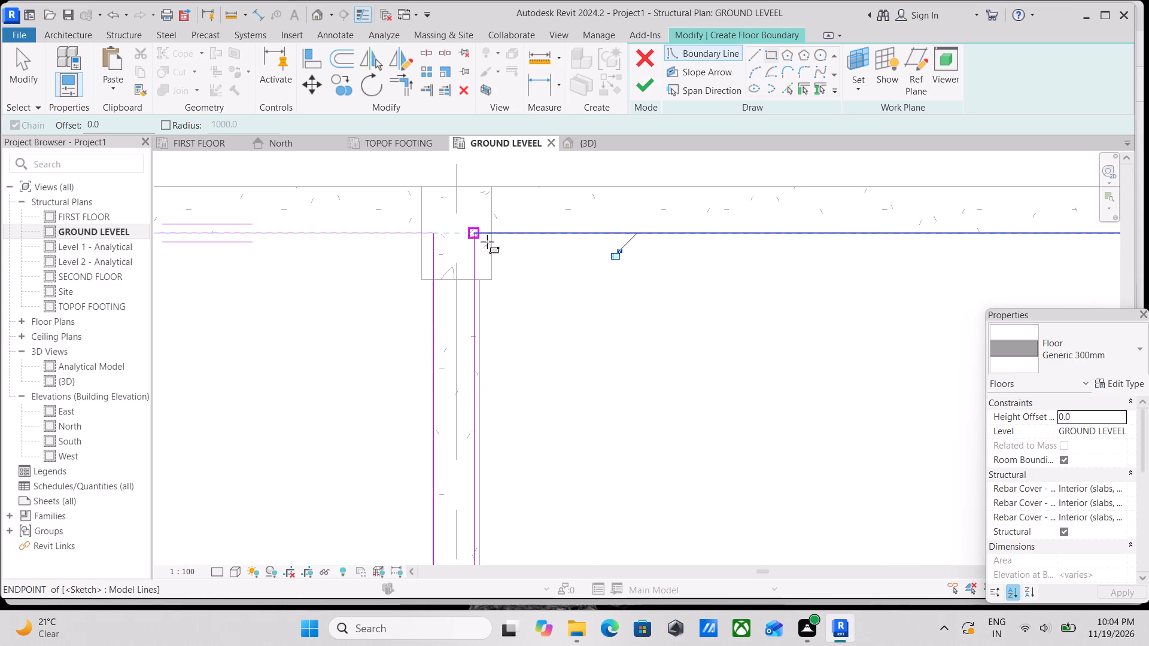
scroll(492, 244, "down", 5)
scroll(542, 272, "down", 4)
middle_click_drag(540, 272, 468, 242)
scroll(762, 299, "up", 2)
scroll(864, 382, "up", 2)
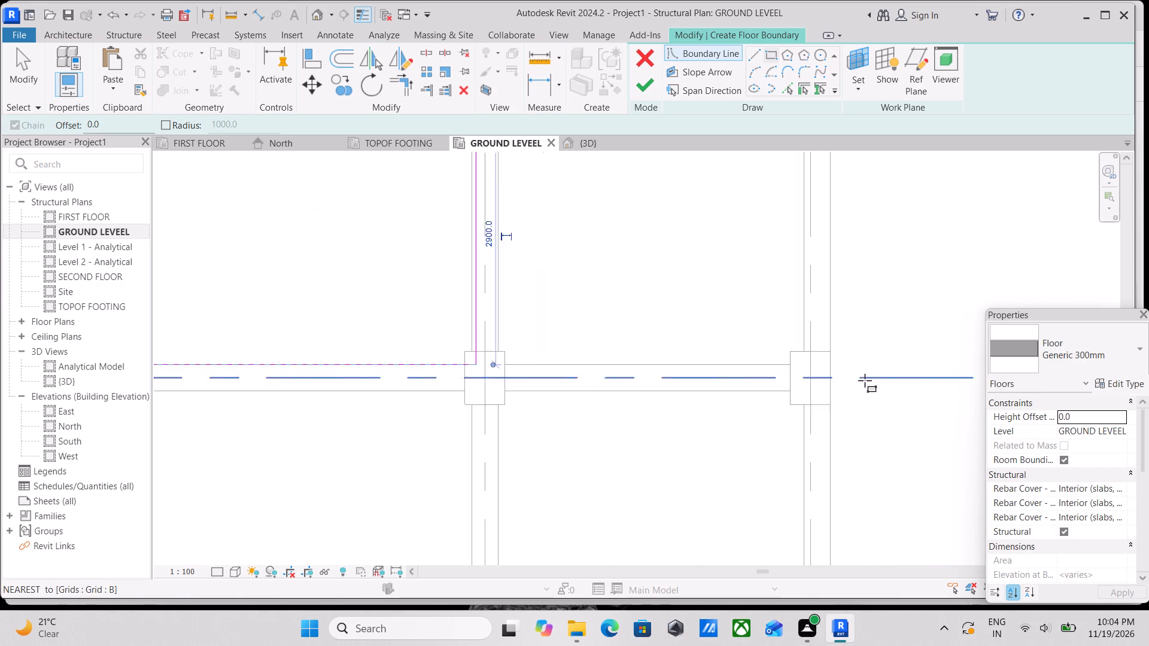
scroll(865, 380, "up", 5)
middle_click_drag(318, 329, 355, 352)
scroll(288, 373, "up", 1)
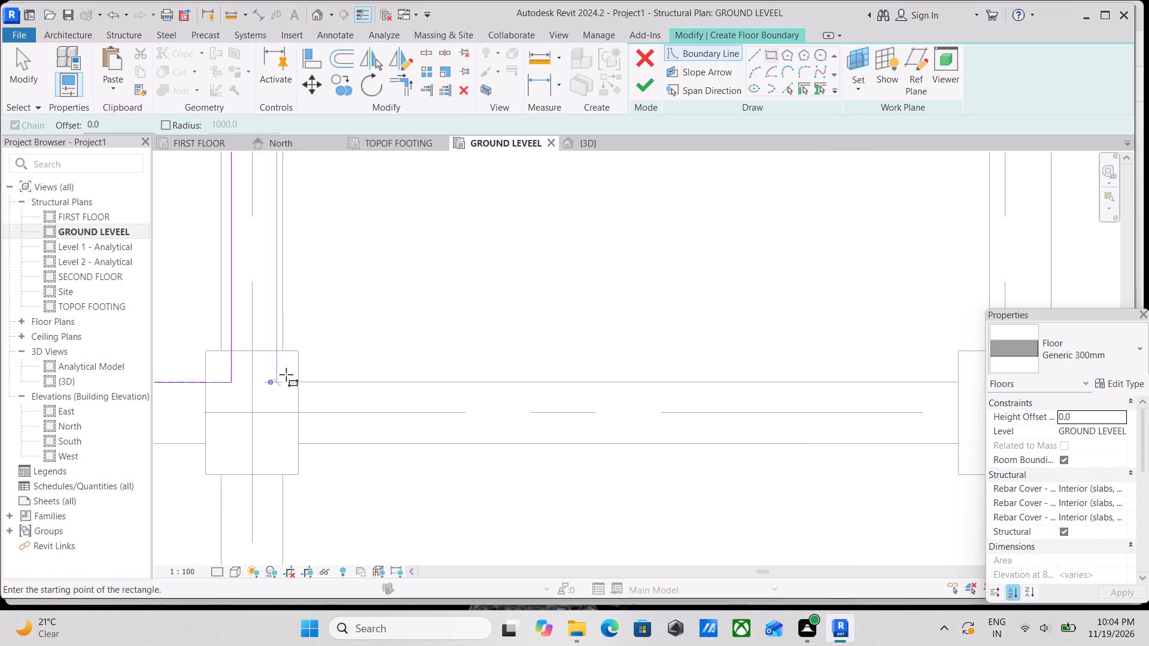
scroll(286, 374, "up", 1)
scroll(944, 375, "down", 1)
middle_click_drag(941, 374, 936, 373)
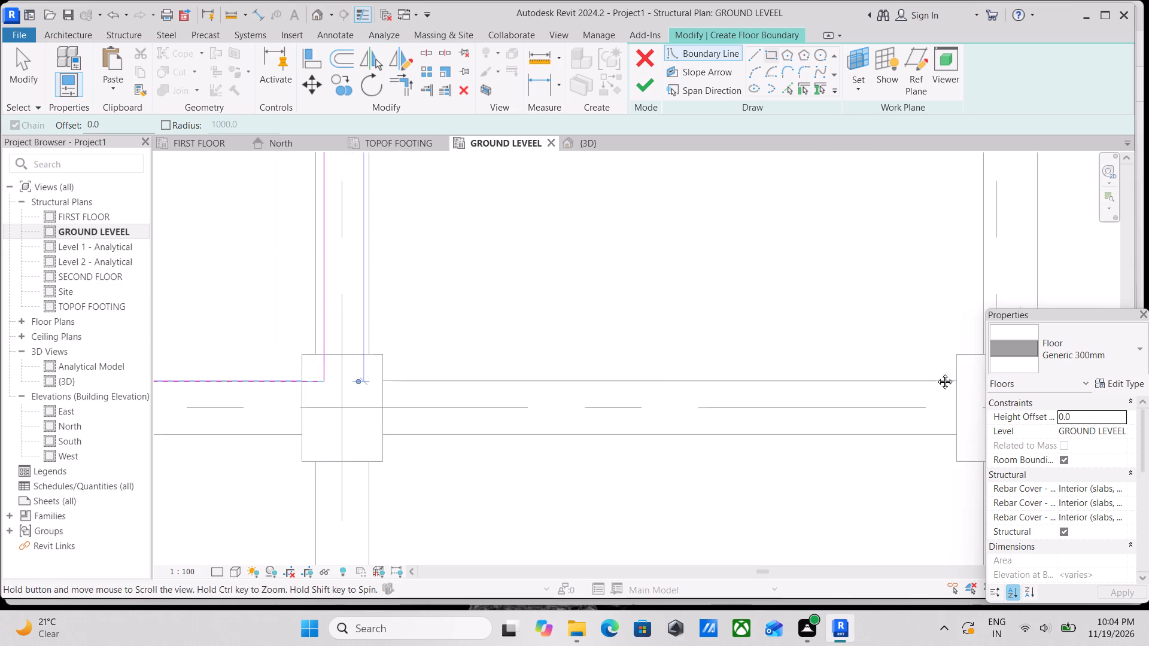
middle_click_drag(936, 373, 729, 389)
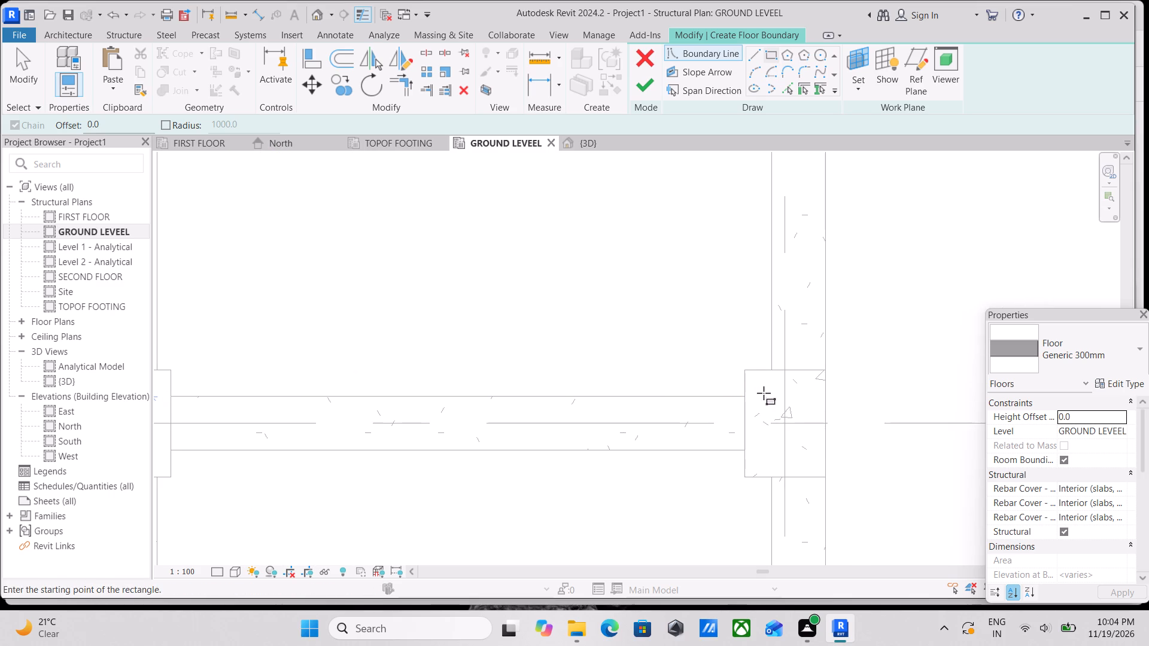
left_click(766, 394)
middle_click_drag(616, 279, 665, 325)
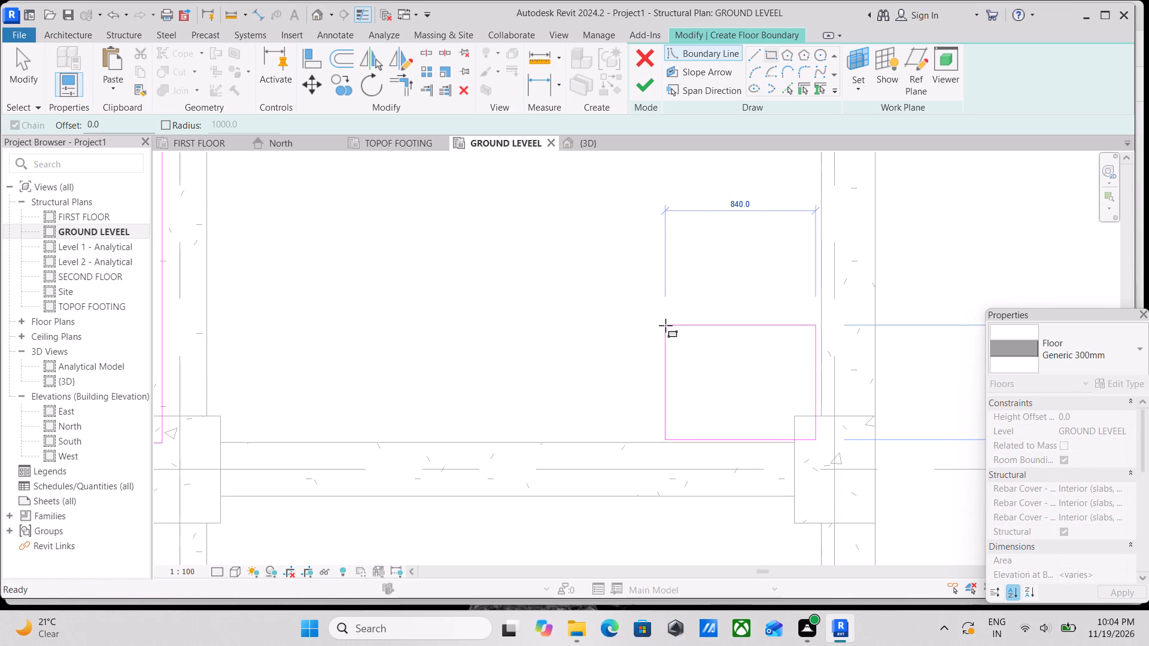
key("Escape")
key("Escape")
Finish the boundary sketch to create the floor slab over the two bays and clear the selection.
scroll(632, 315, "down", 4)
middle_click_drag(551, 321, 621, 361)
left_click(651, 88)
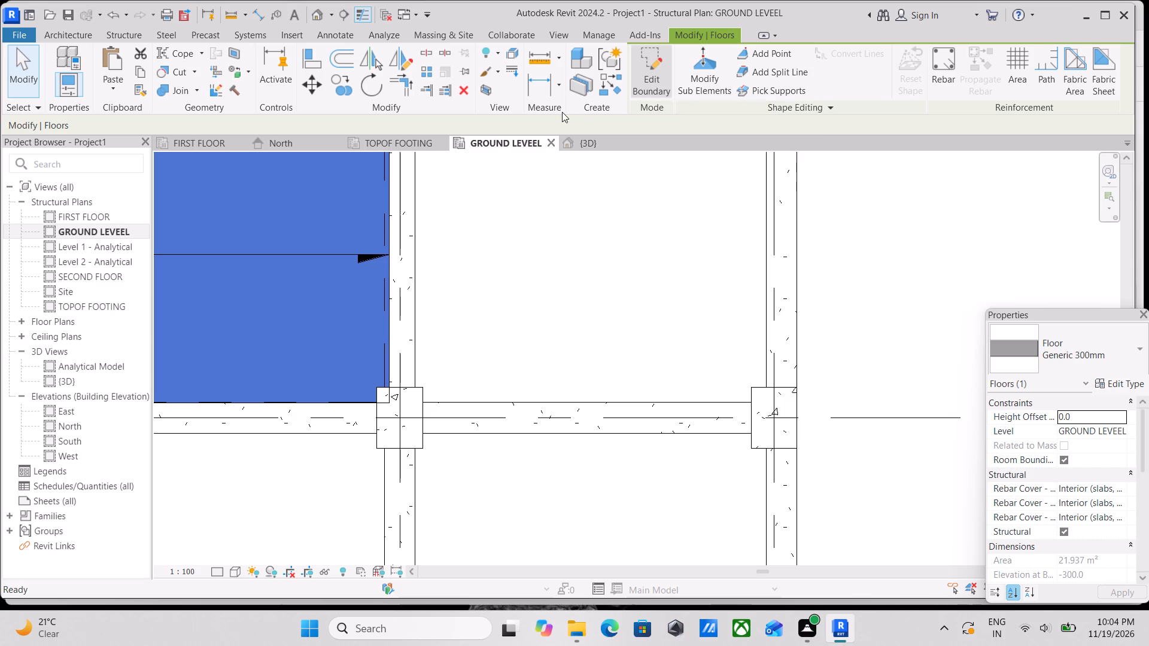
scroll(588, 90, "down", 3)
scroll(496, 279, "down", 7)
middle_click_drag(525, 297, 712, 347)
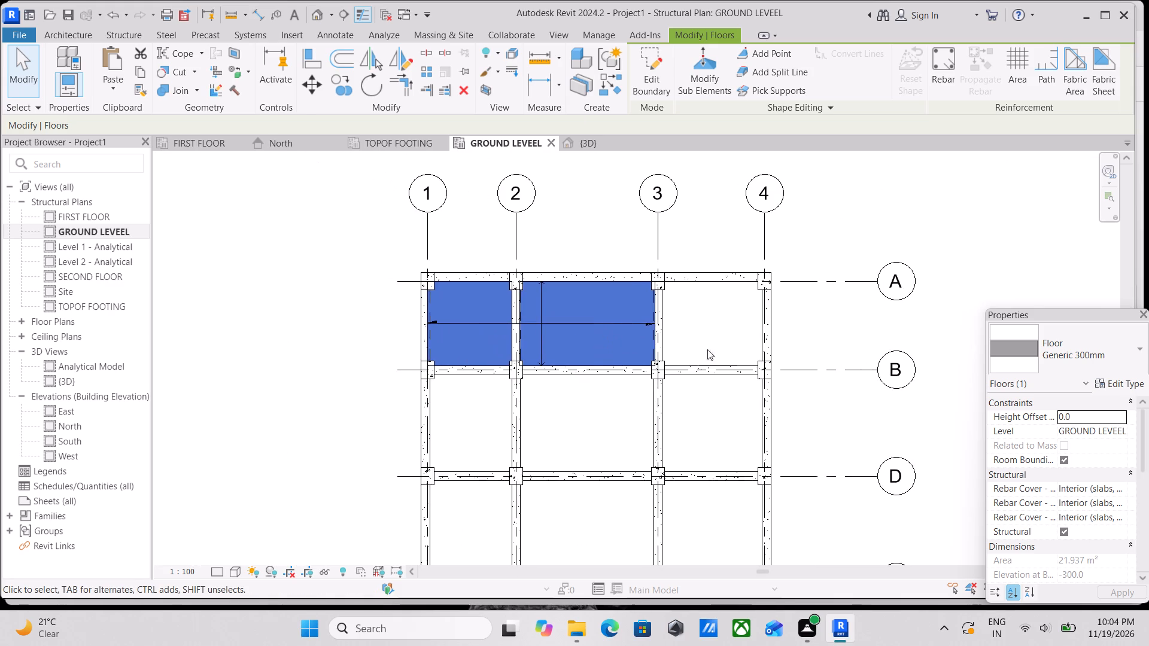
scroll(692, 356, "up", 3)
key("Escape")
scroll(536, 268, "up", 2)
key("Escape")
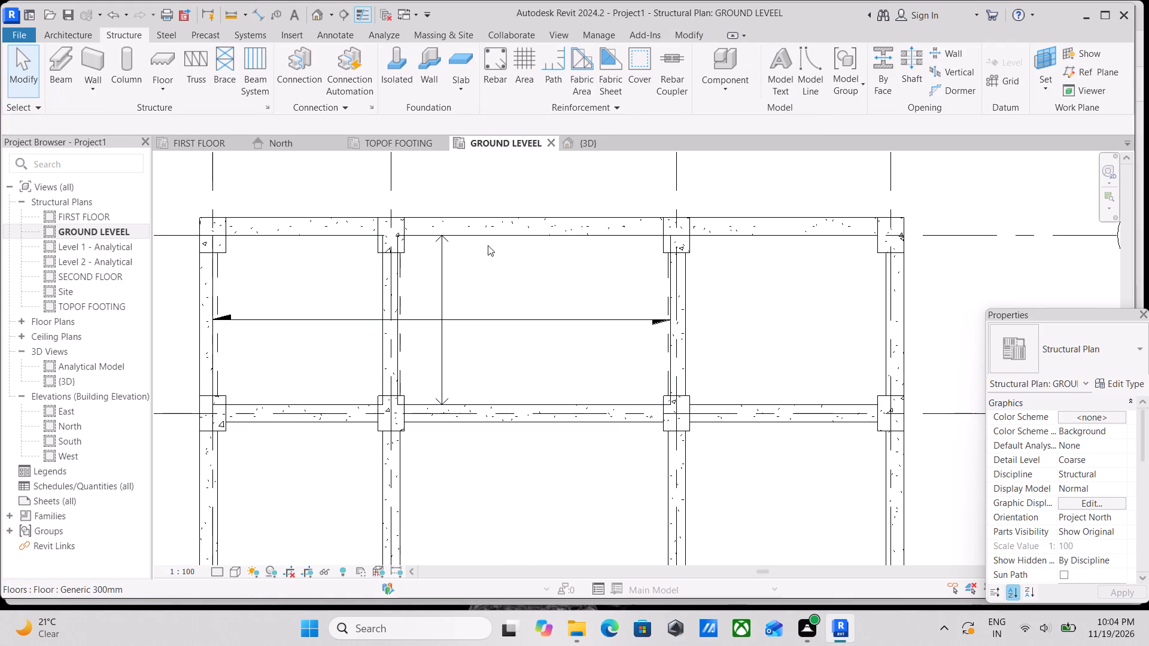
Select the new floor slab, examine it in plan and in the {3D} view, and return to the GROUND LEVEEL plan.
left_click(488, 245)
left_click(492, 236)
scroll(485, 286, "down", 1)
middle_click_drag(583, 303, 622, 318)
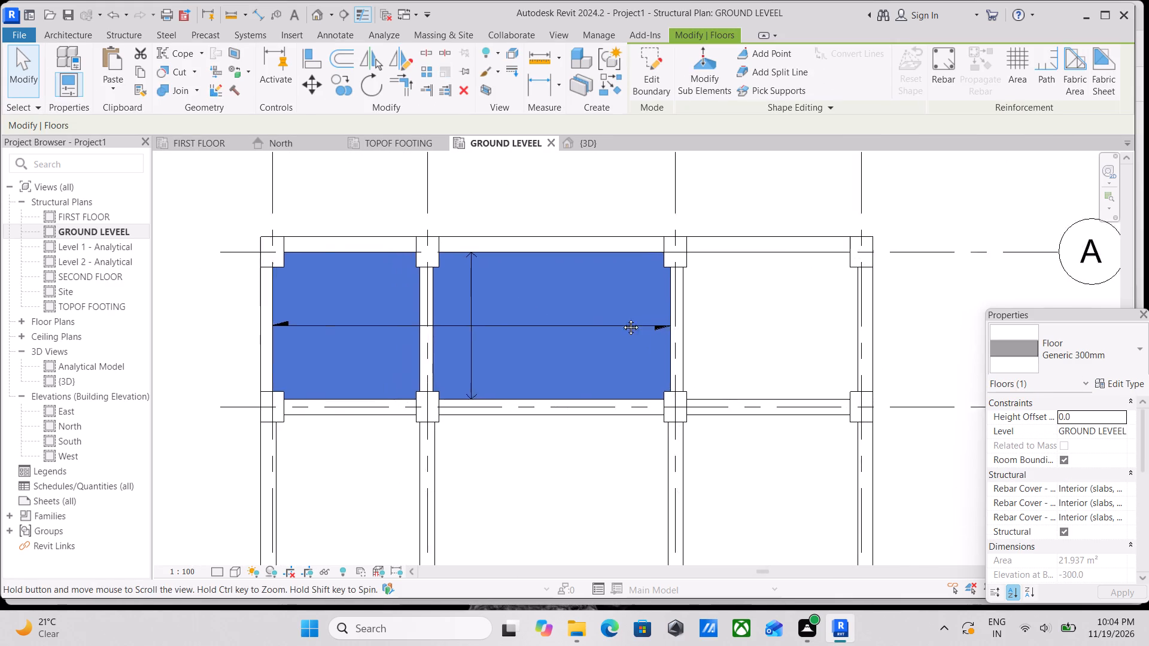
middle_click_drag(622, 318, 644, 326)
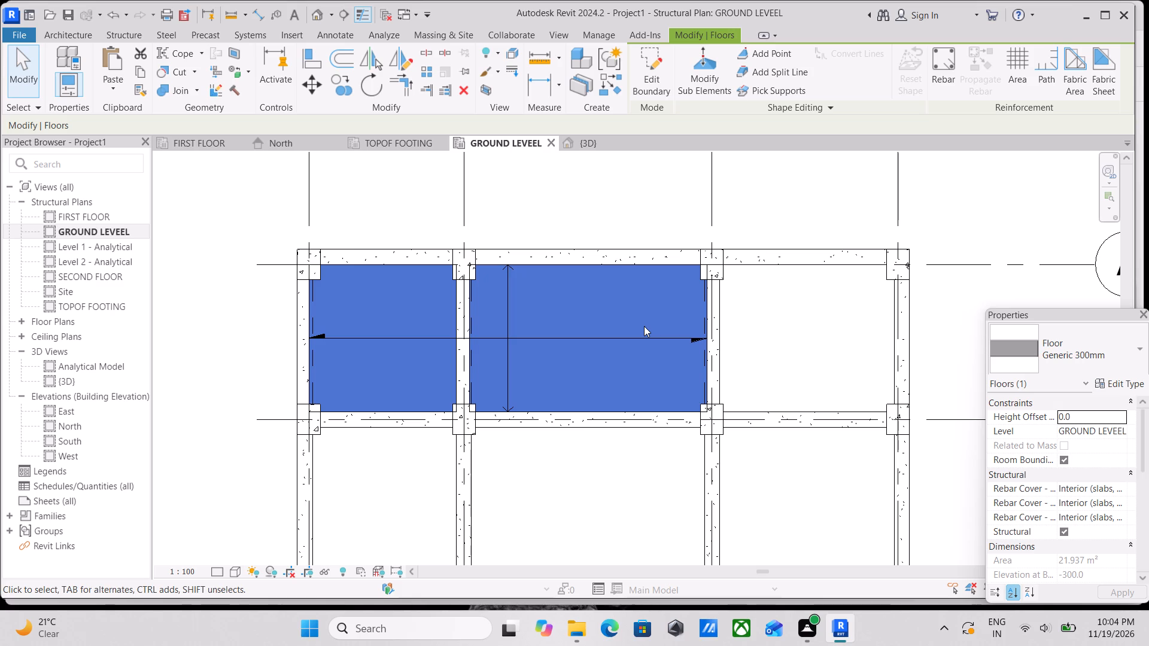
scroll(642, 300, "down", 2)
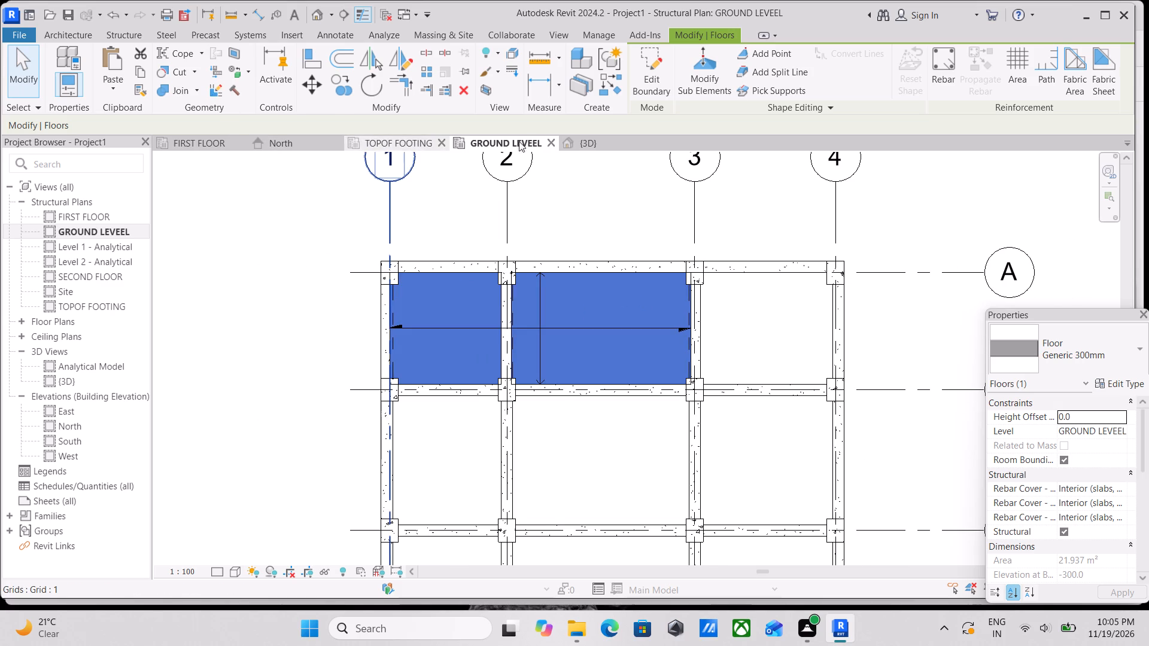
left_click(592, 145)
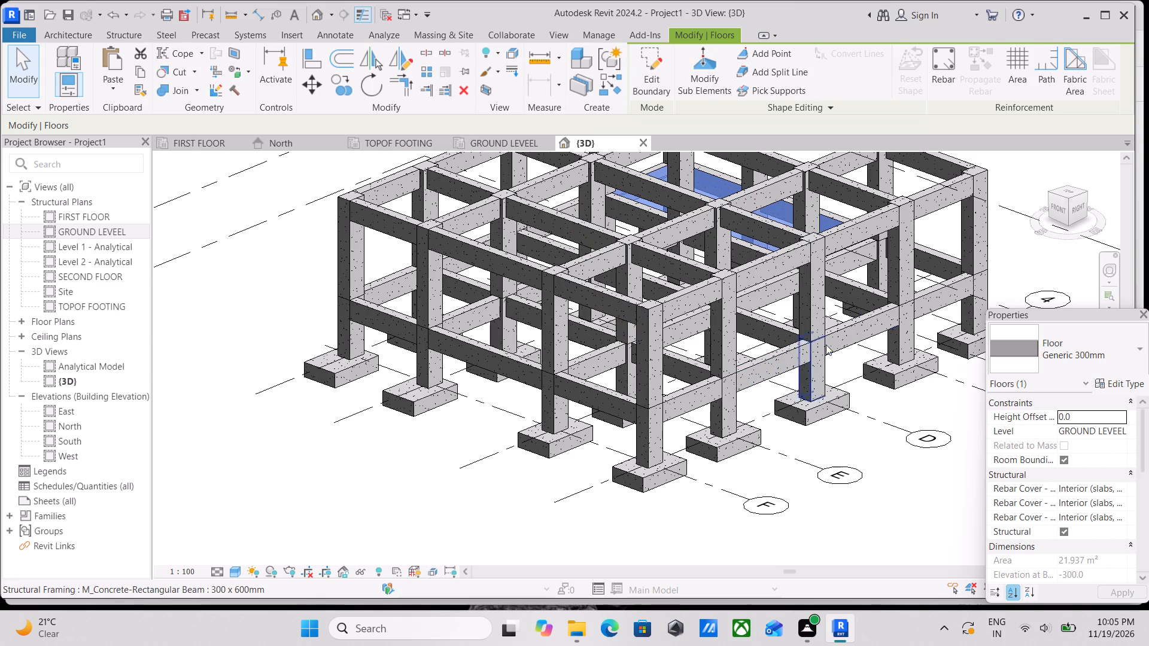
middle_click_drag(835, 280, 771, 282)
scroll(774, 284, "up", 2)
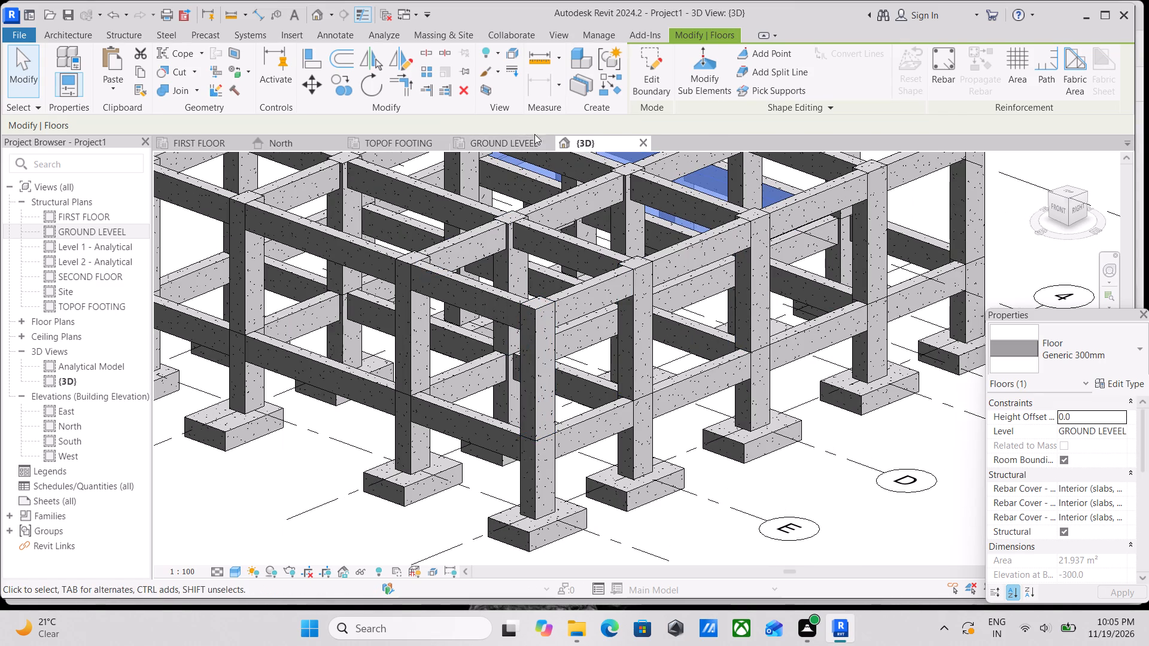
left_click(473, 139)
scroll(457, 295, "down", 2)
middle_click_drag(460, 298, 467, 305)
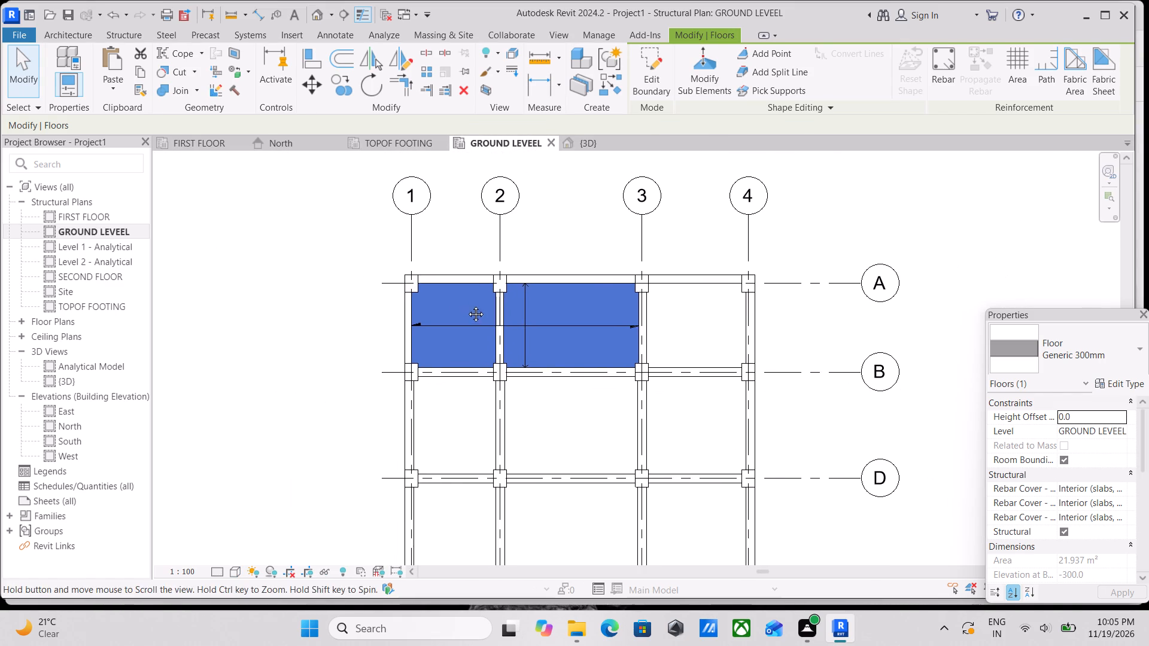
Draw a horizontal building section line across the footing at grid A/2 in the TOPOF FOOTING plan, looking towards grid A.
middle_click_drag(467, 305, 470, 306)
middle_click_drag(545, 307, 527, 310)
left_click(387, 140)
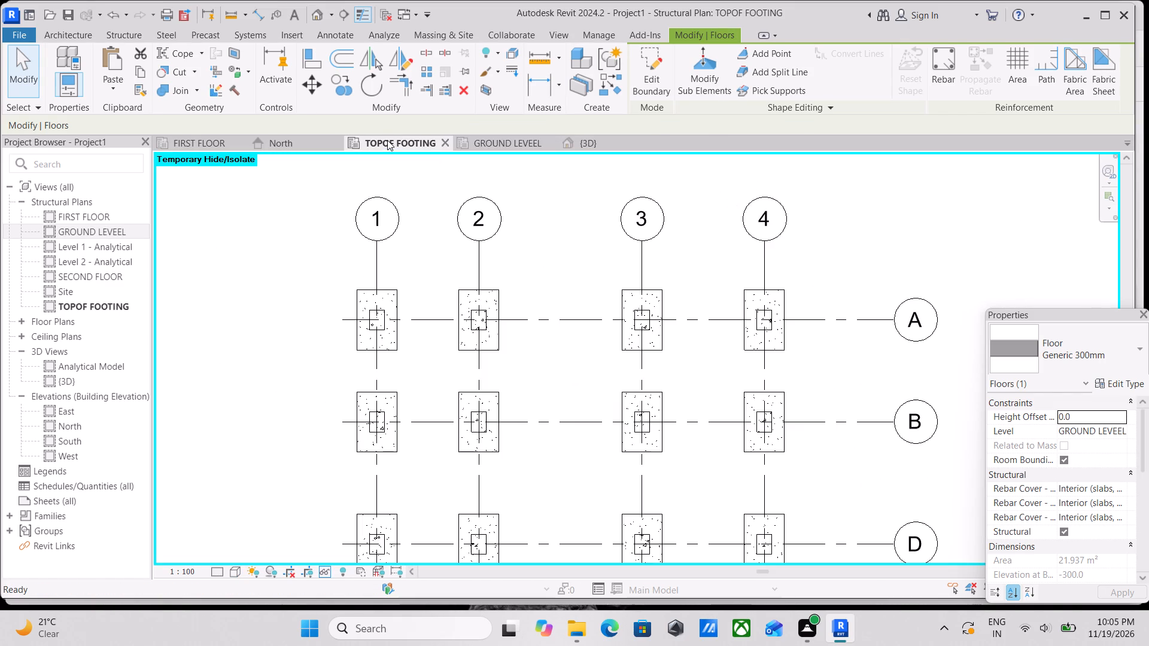
left_click(488, 142)
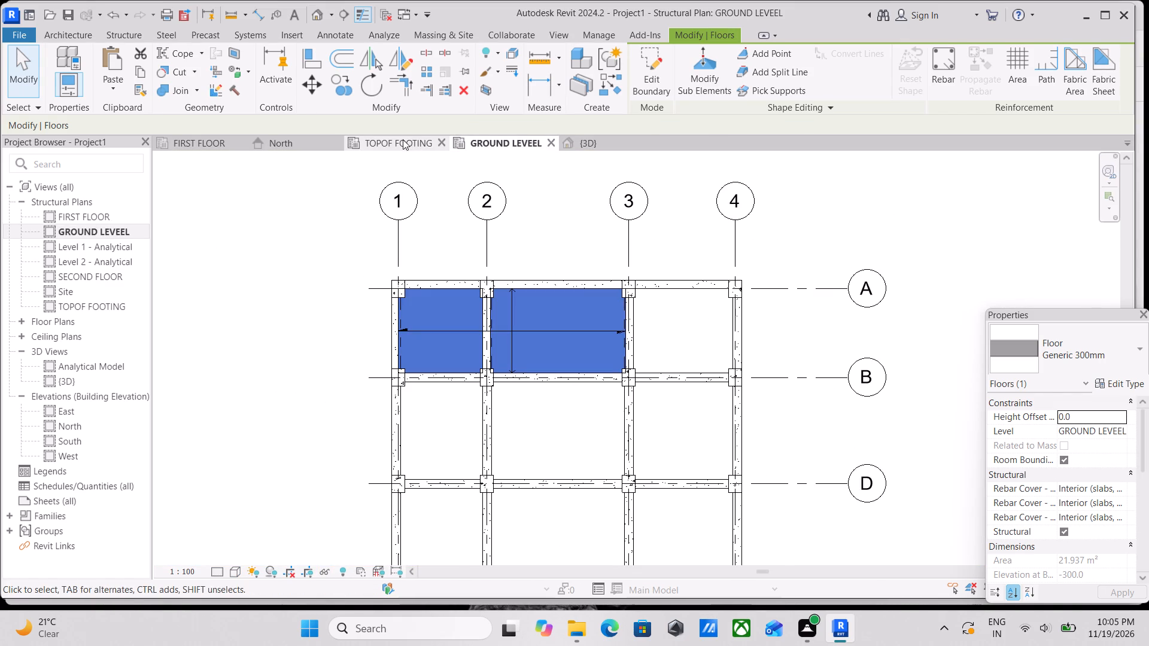
left_click(403, 139)
scroll(525, 365, "up", 3)
middle_click_drag(443, 343, 491, 374)
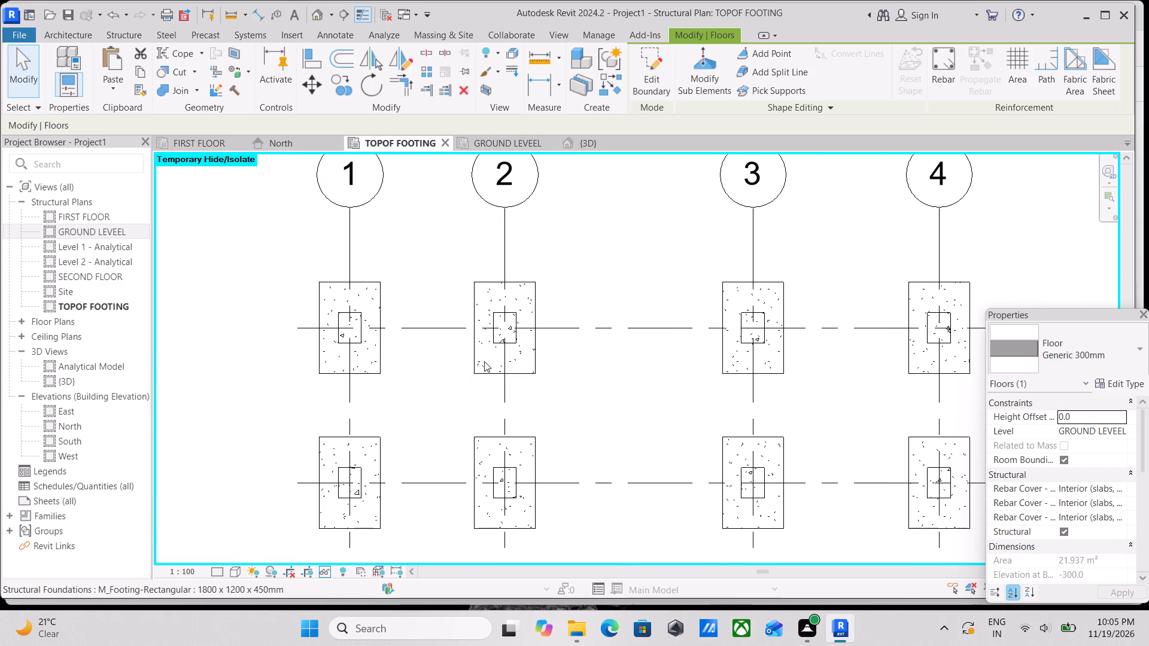
scroll(484, 361, "up", 3)
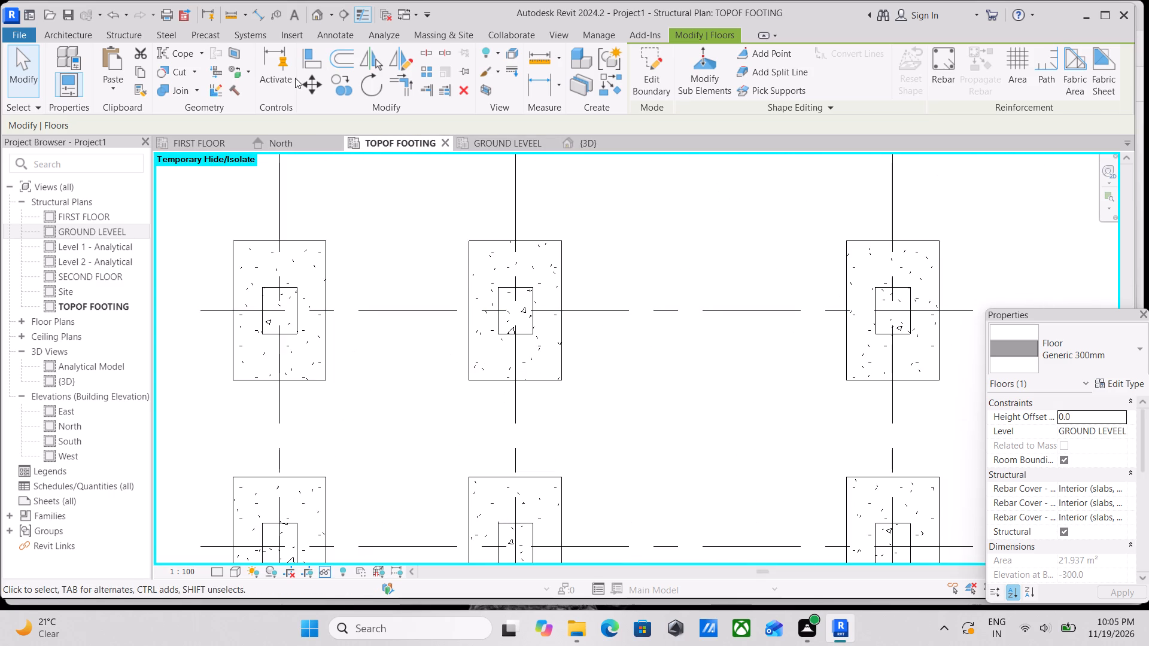
left_click(339, 15)
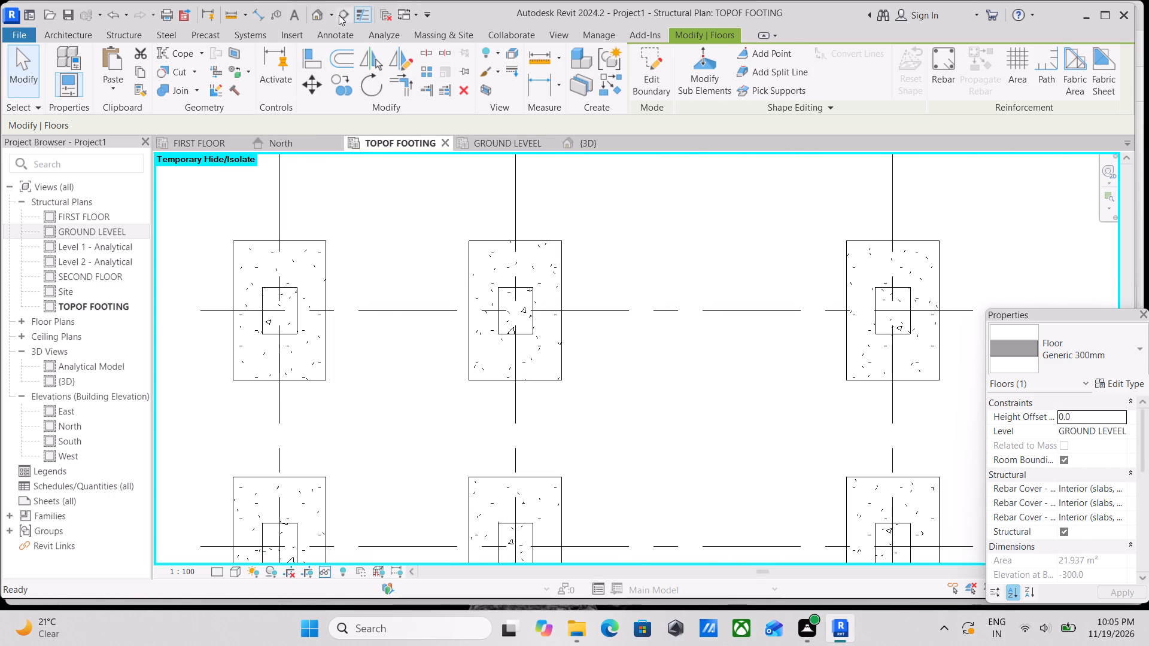
scroll(422, 413, "up", 2)
left_click(461, 327)
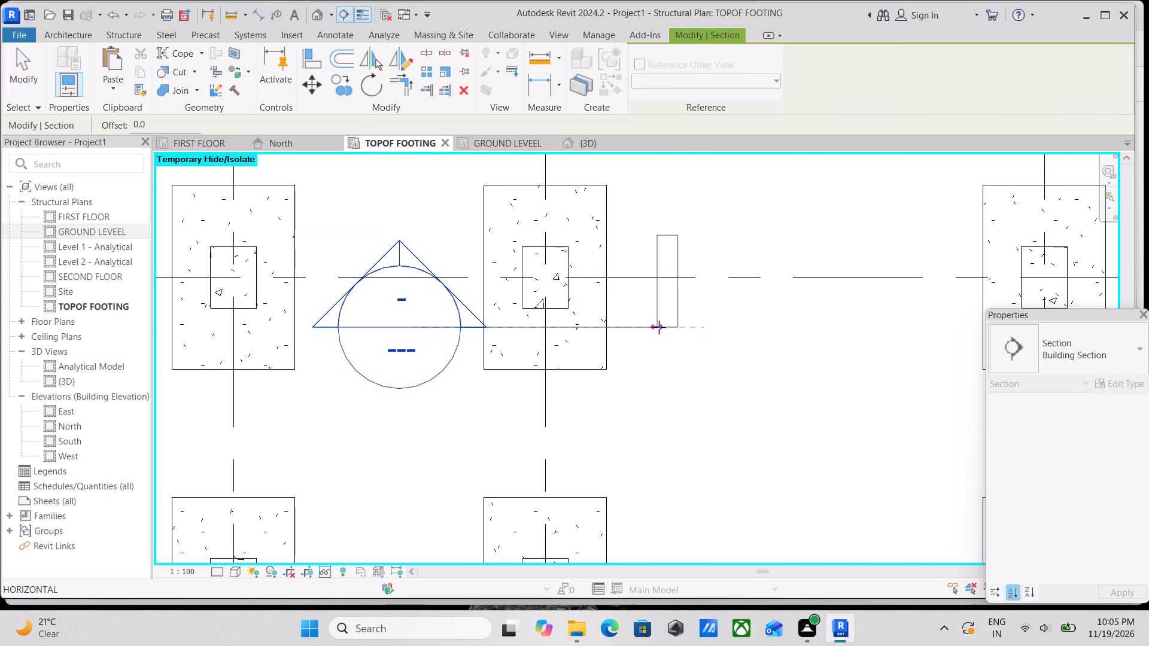
left_click(659, 327)
scroll(610, 288, "down", 1)
middle_click_drag(610, 288, 642, 400)
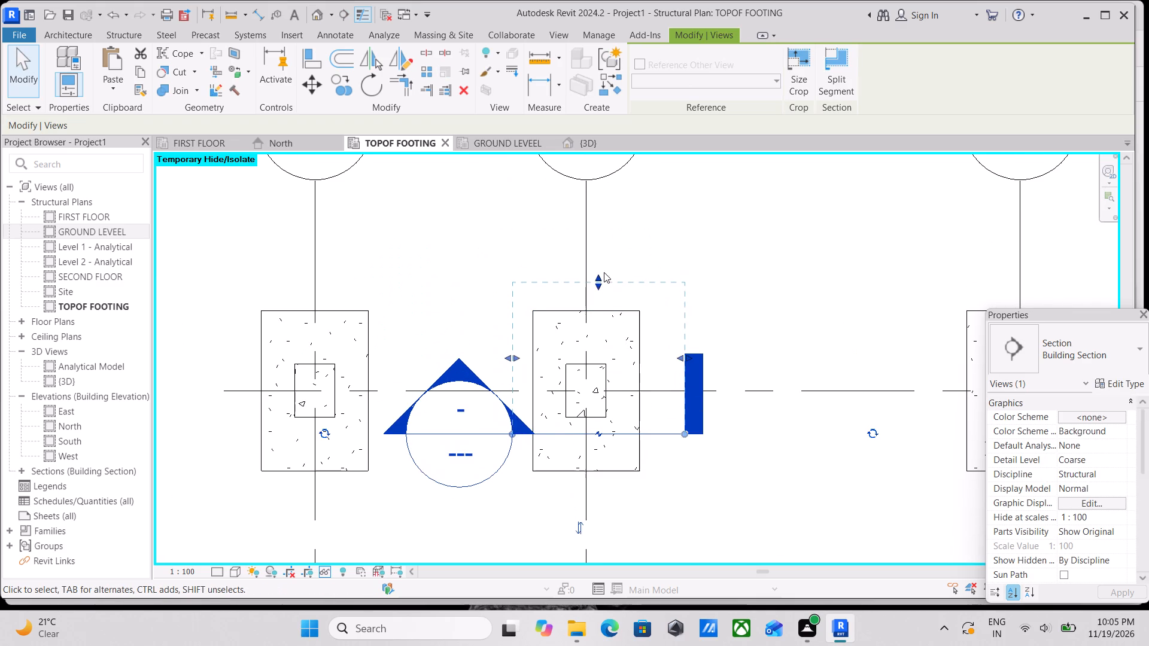
Reduce the section's view depth and side extents to fit the footing at A/2, and shorten the section line's tail.
left_click_drag(604, 272, 608, 324)
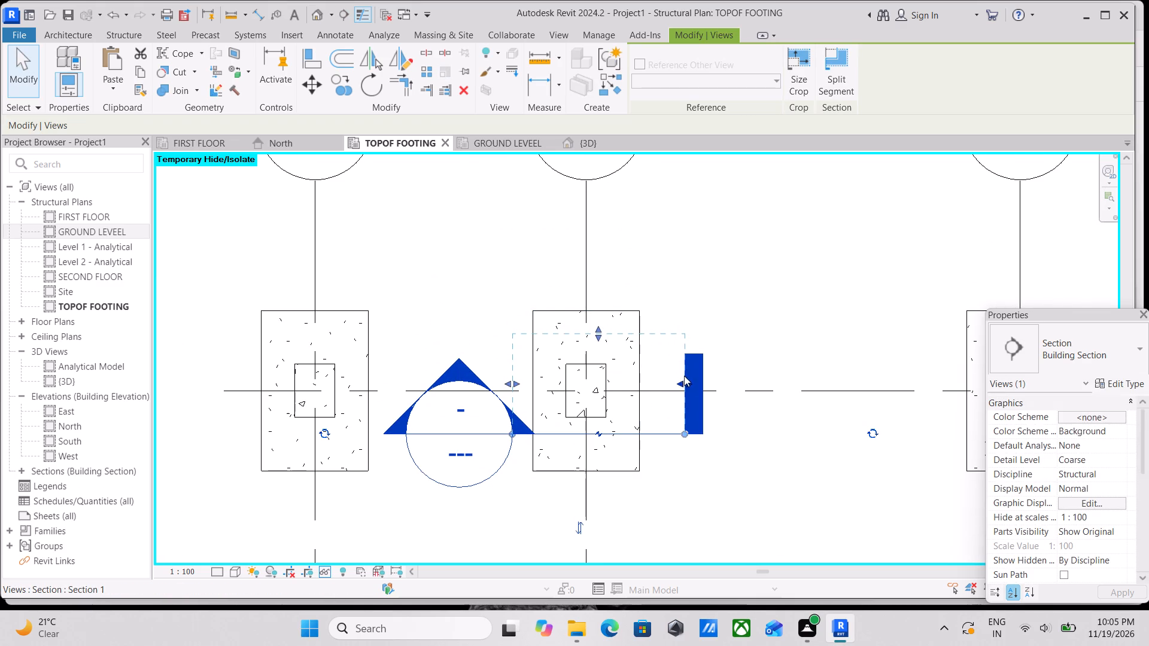
left_click_drag(681, 377, 633, 385)
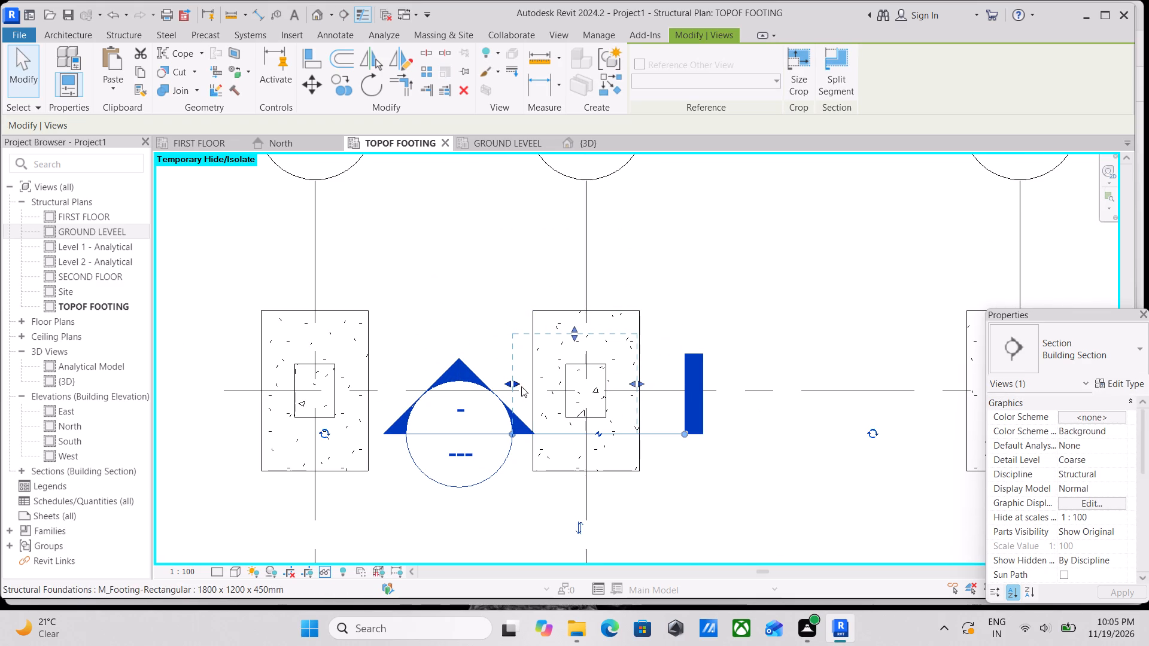
left_click_drag(521, 386, 542, 389)
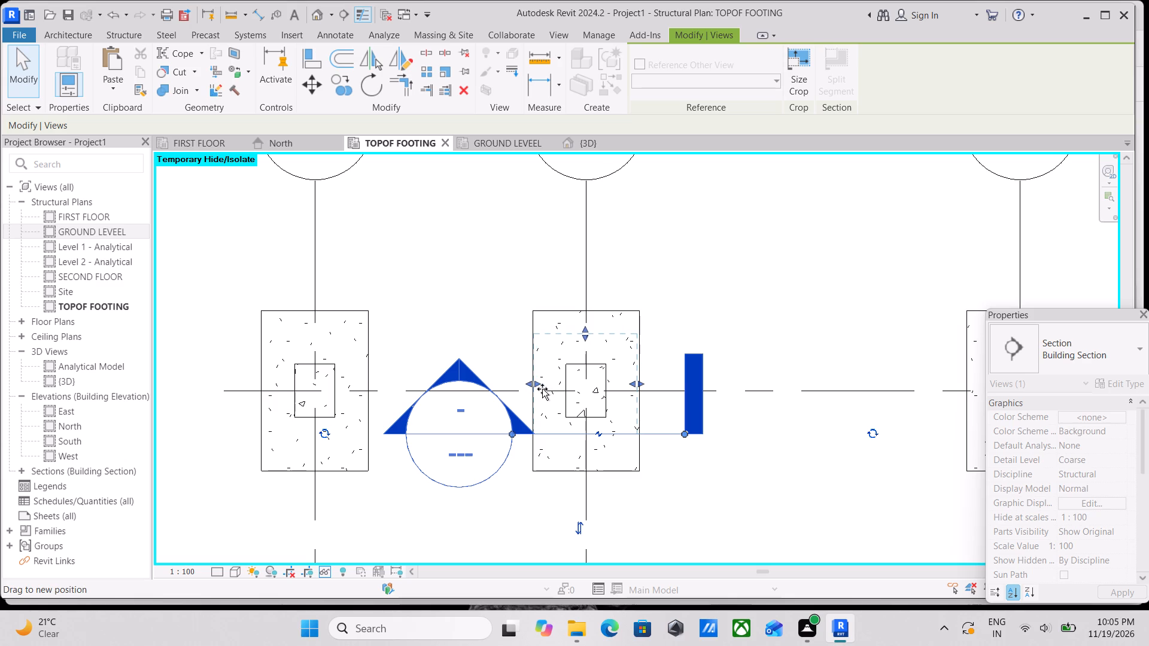
left_click_drag(542, 389, 543, 389)
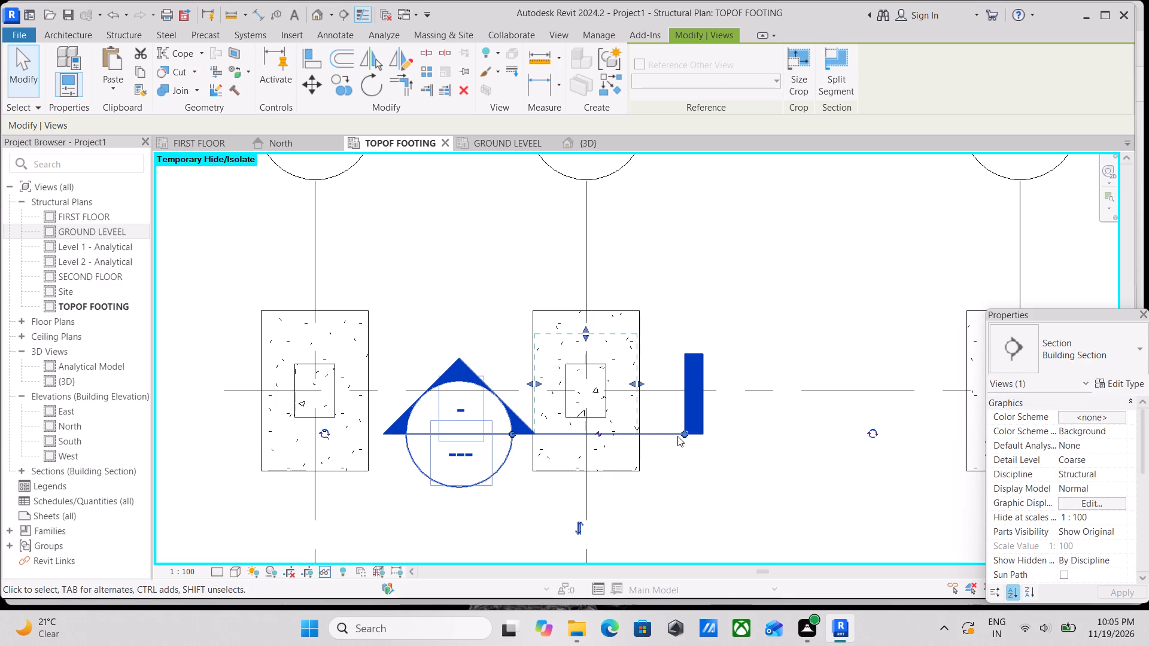
left_click_drag(681, 434, 651, 432)
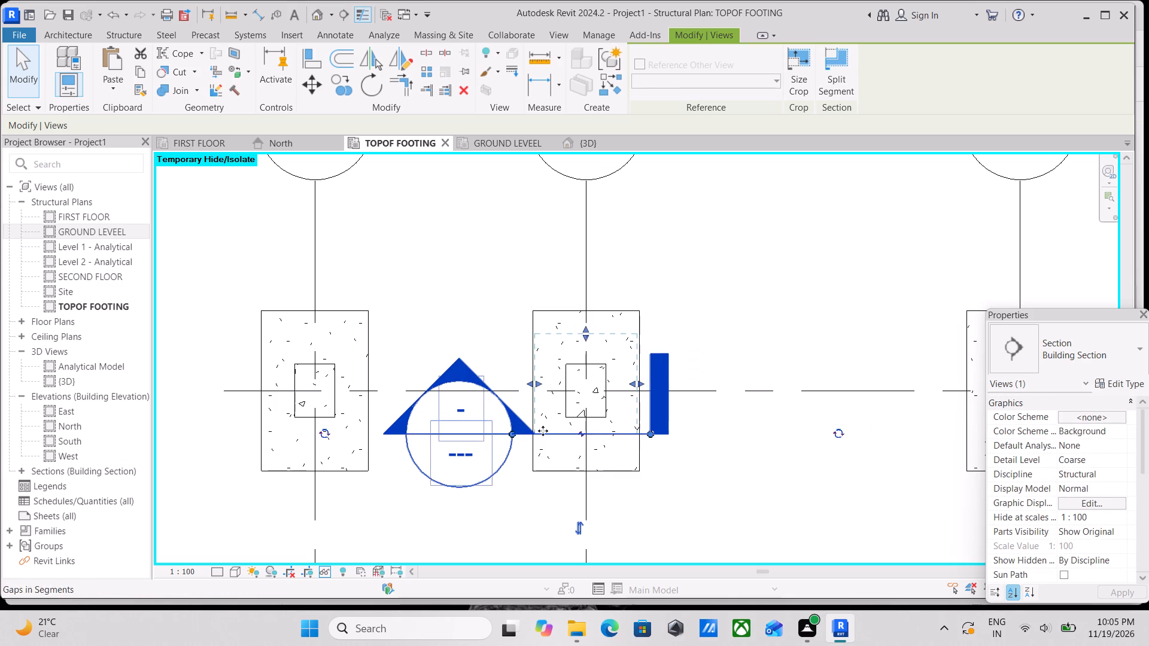
scroll(536, 385, "up", 3)
left_click(535, 382)
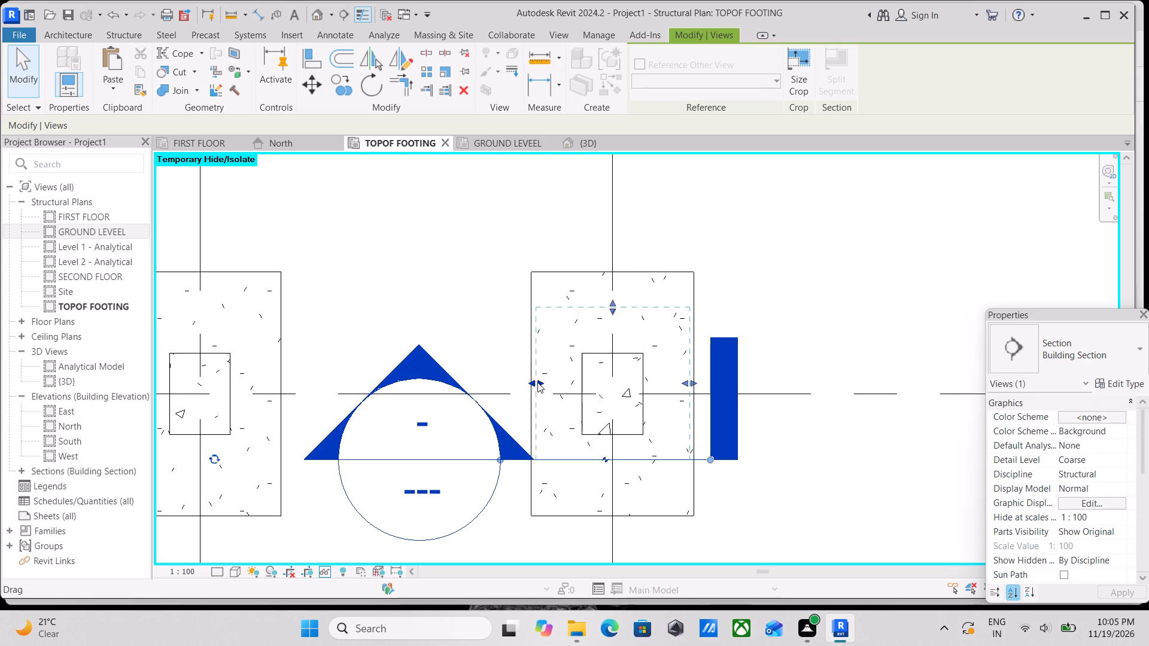
Open the section view belonging to the new section mark.
right_click(428, 361)
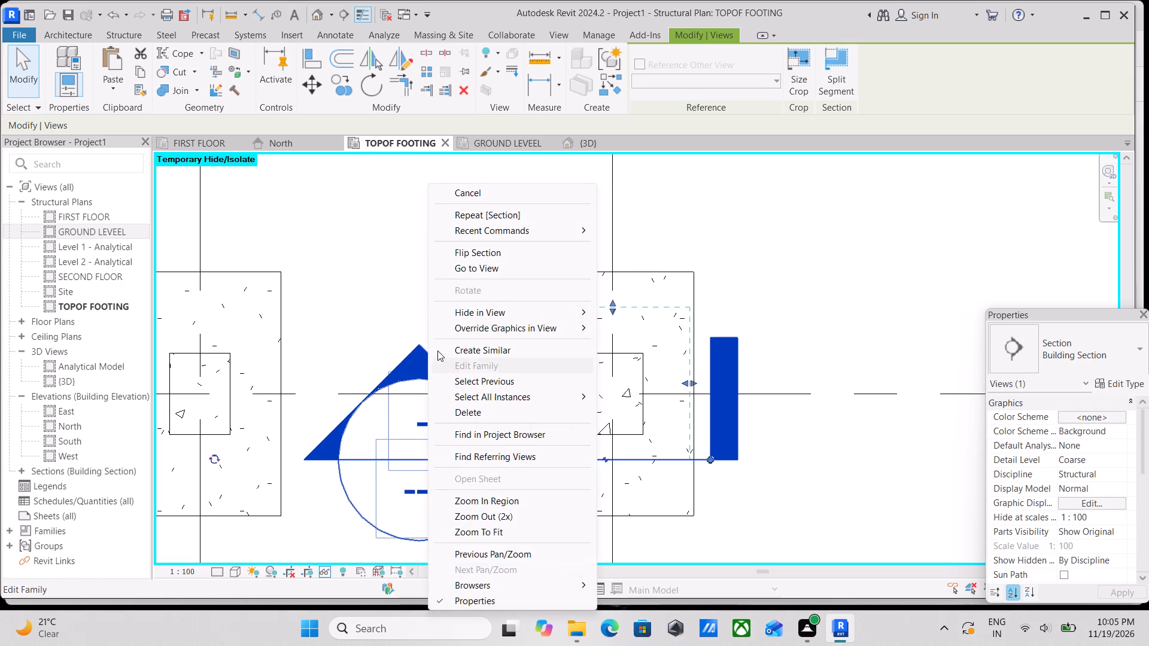
left_click(503, 269)
scroll(646, 470, "up", 3)
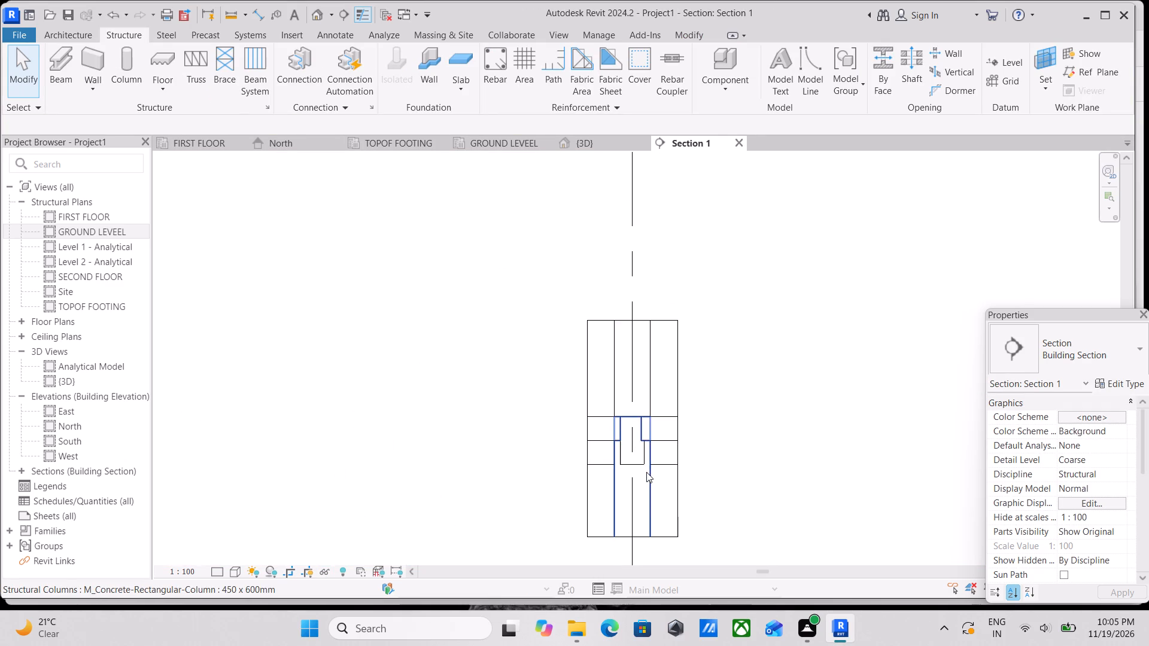
Widen the section view's crop region on both sides of the grid 2 column to expose more of the beams and slab.
scroll(646, 472, "up", 3)
left_click(700, 419)
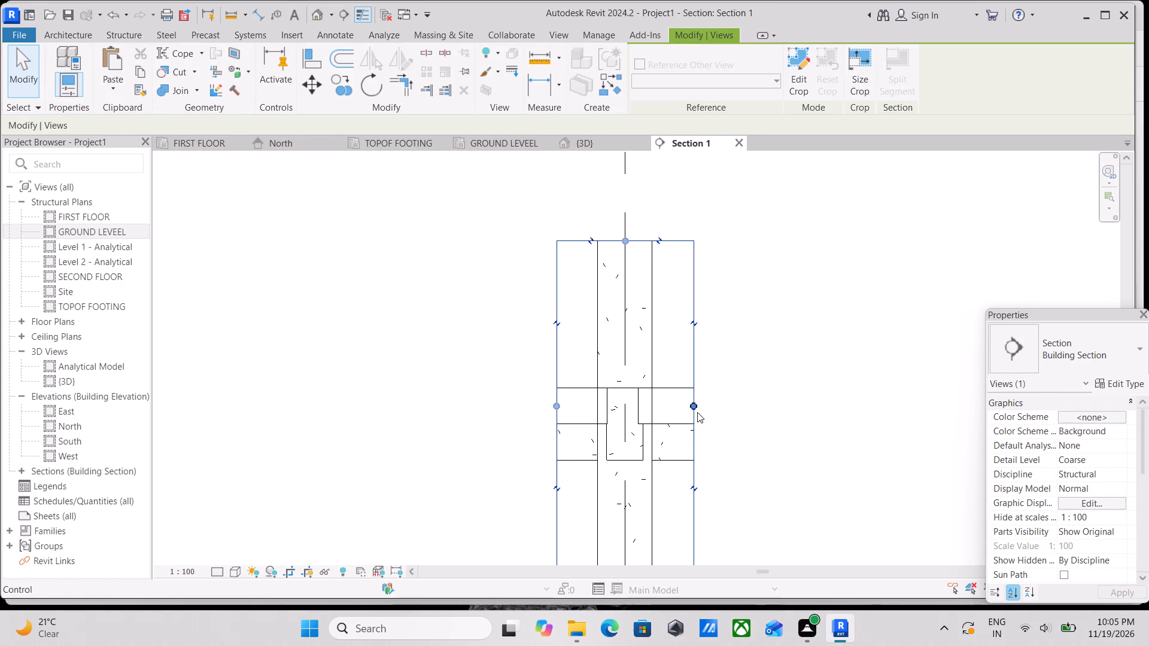
left_click_drag(697, 412, 776, 421)
scroll(711, 445, "down", 3)
middle_click_drag(670, 428, 655, 428)
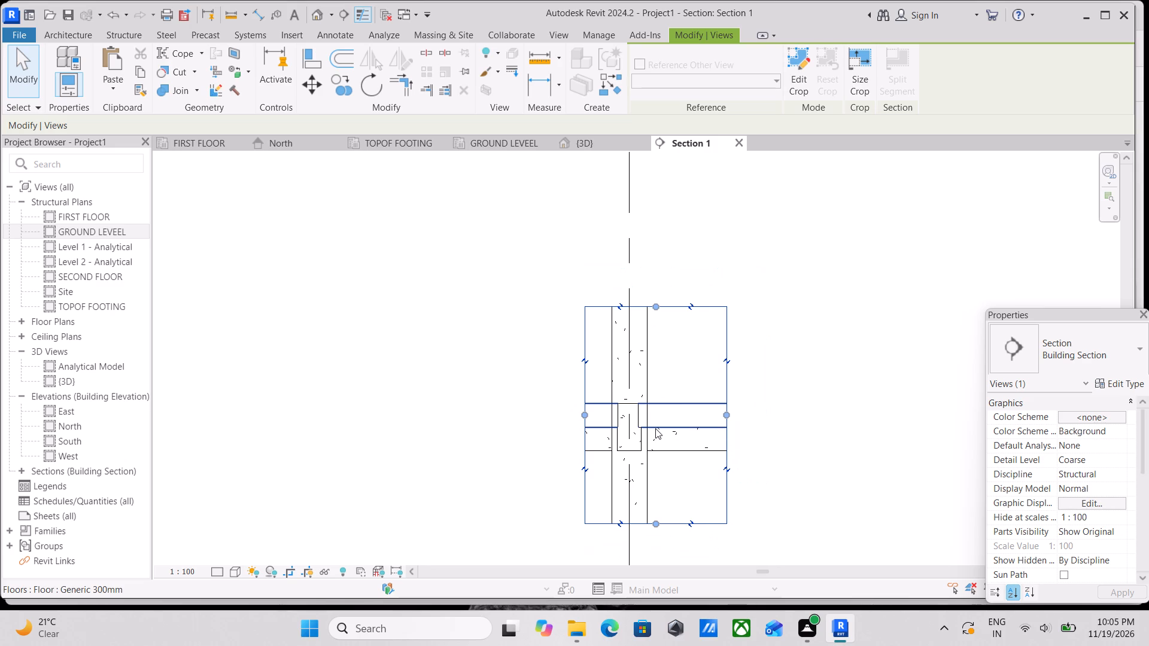
scroll(655, 430, "down", 2)
scroll(661, 475, "up", 3)
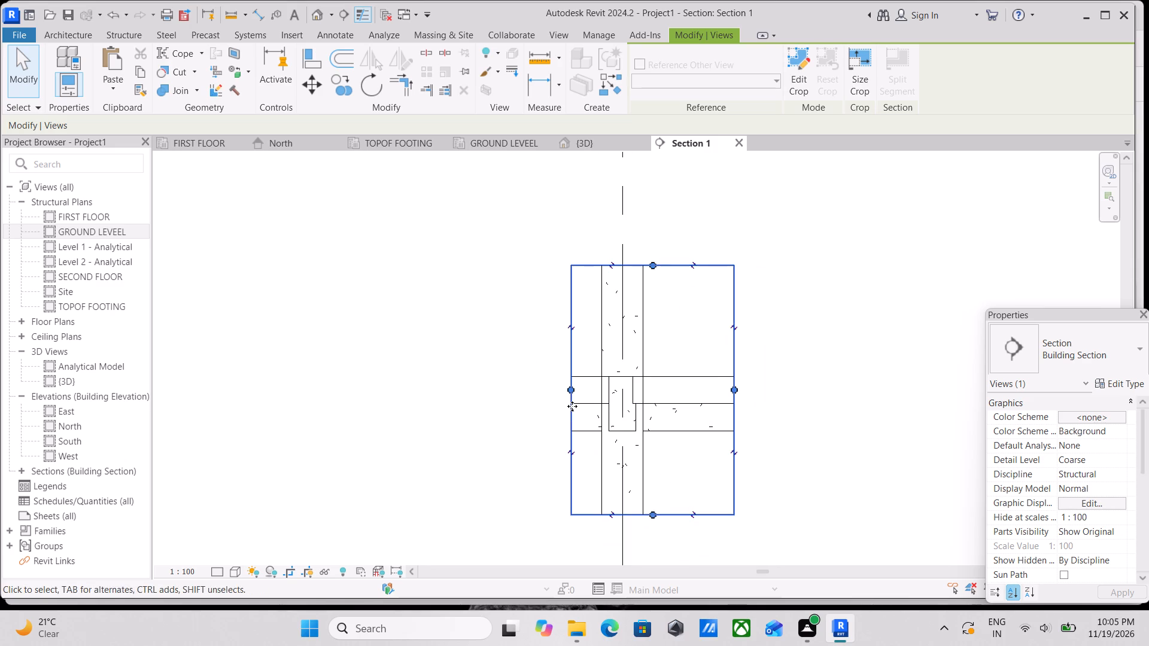
left_click_drag(569, 389, 524, 389)
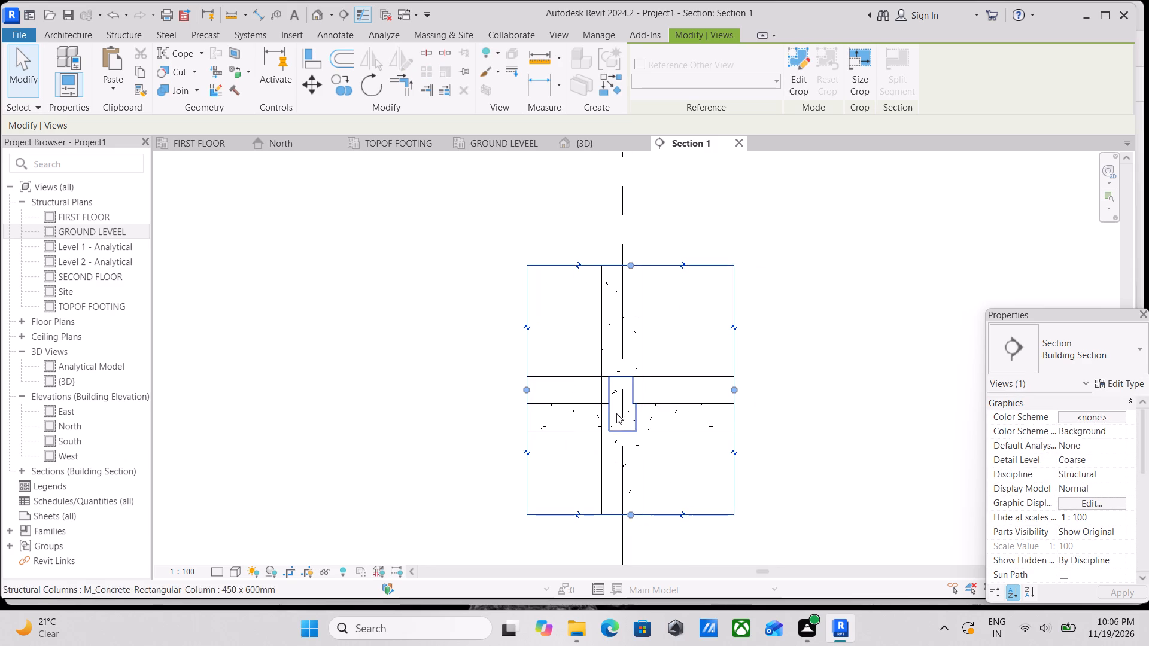
middle_click(646, 395)
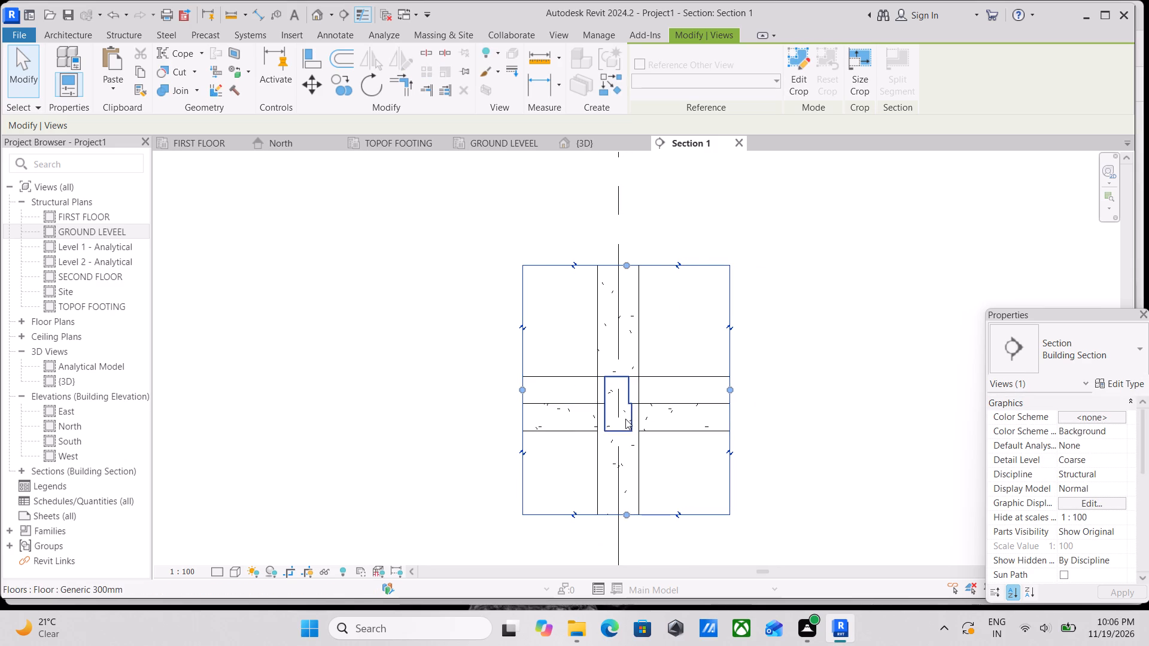
scroll(649, 420, "down", 1)
middle_click_drag(651, 420, 619, 422)
middle_click_drag(631, 426, 587, 426)
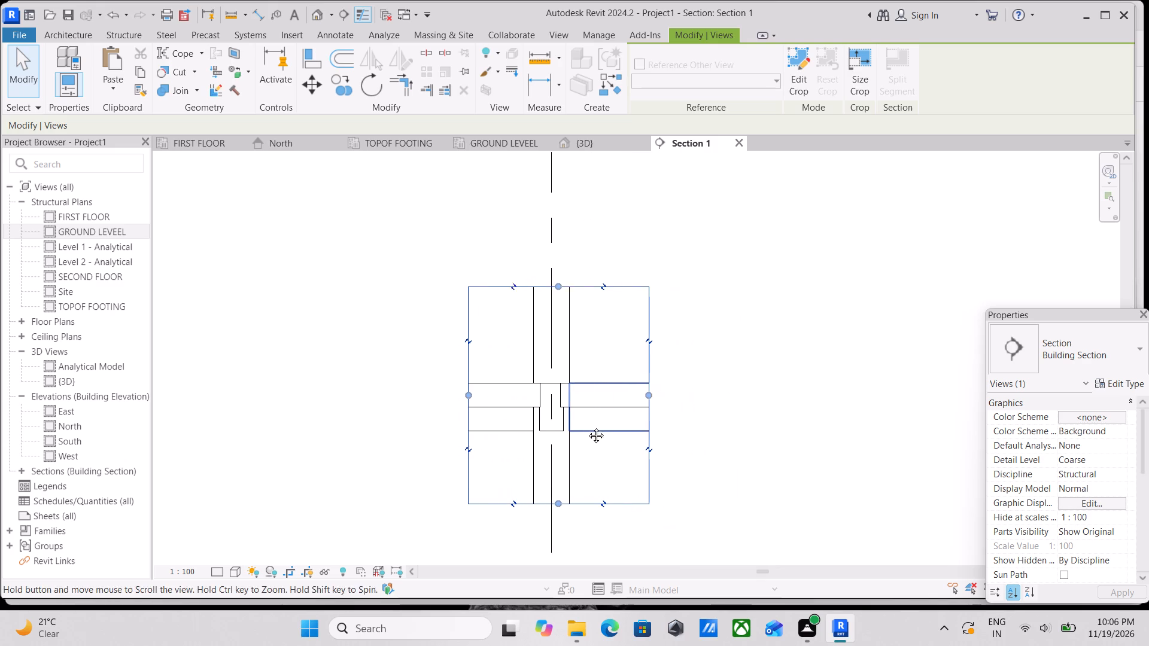
middle_click_drag(587, 426, 587, 428)
left_click_drag(642, 398, 721, 395)
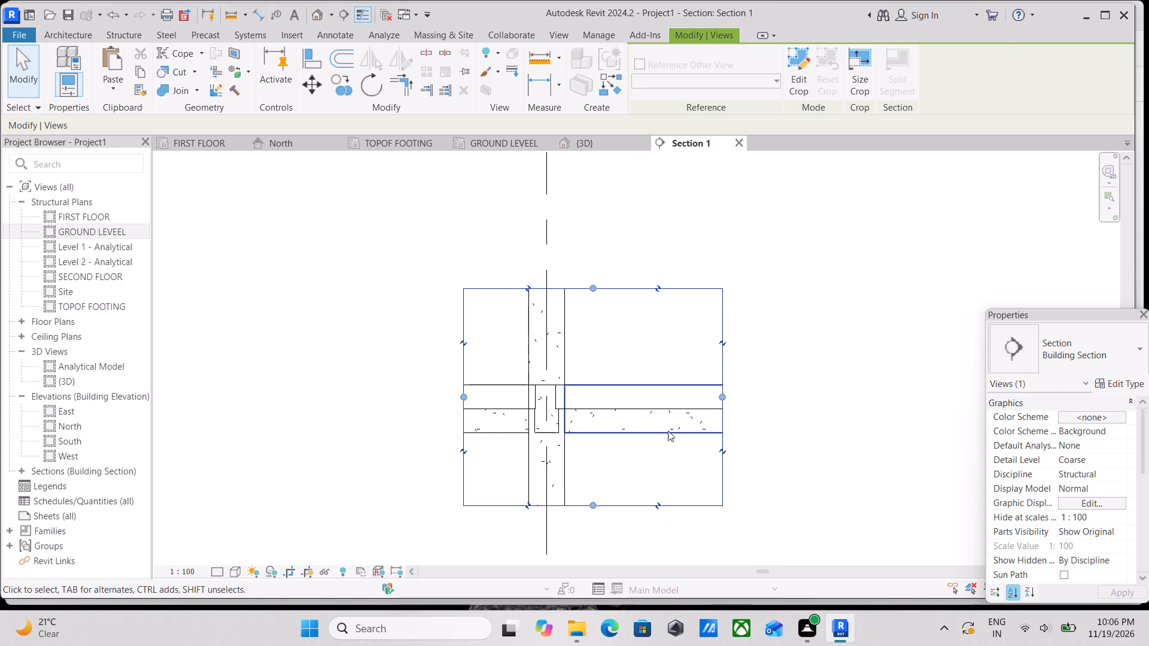
Examine how the floor slab meets the 300 x 600mm beams at the grid 2 column by selecting each element in section.
left_click(668, 431)
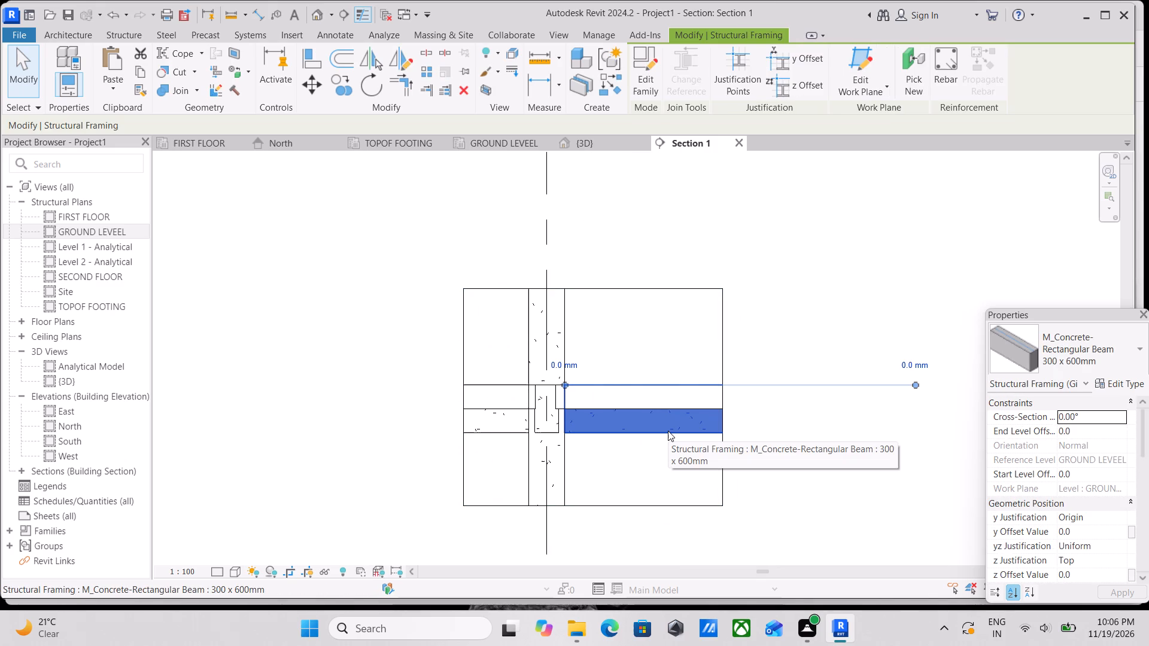
key("Escape")
left_click(670, 404)
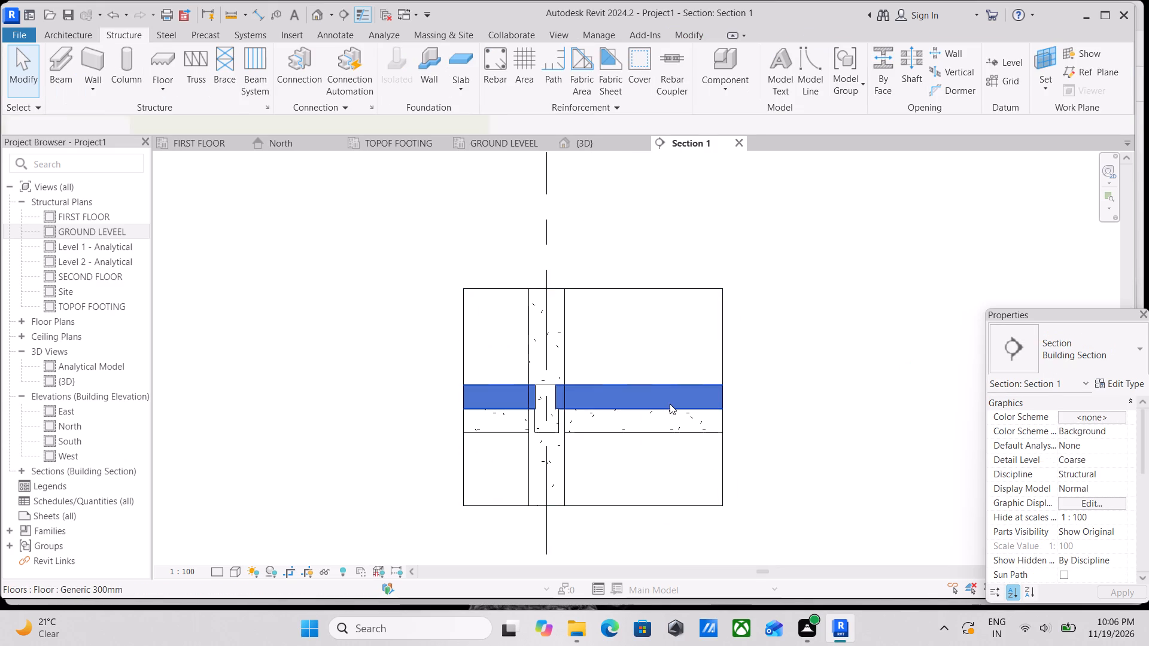
key("Escape")
scroll(670, 404, "up", 1)
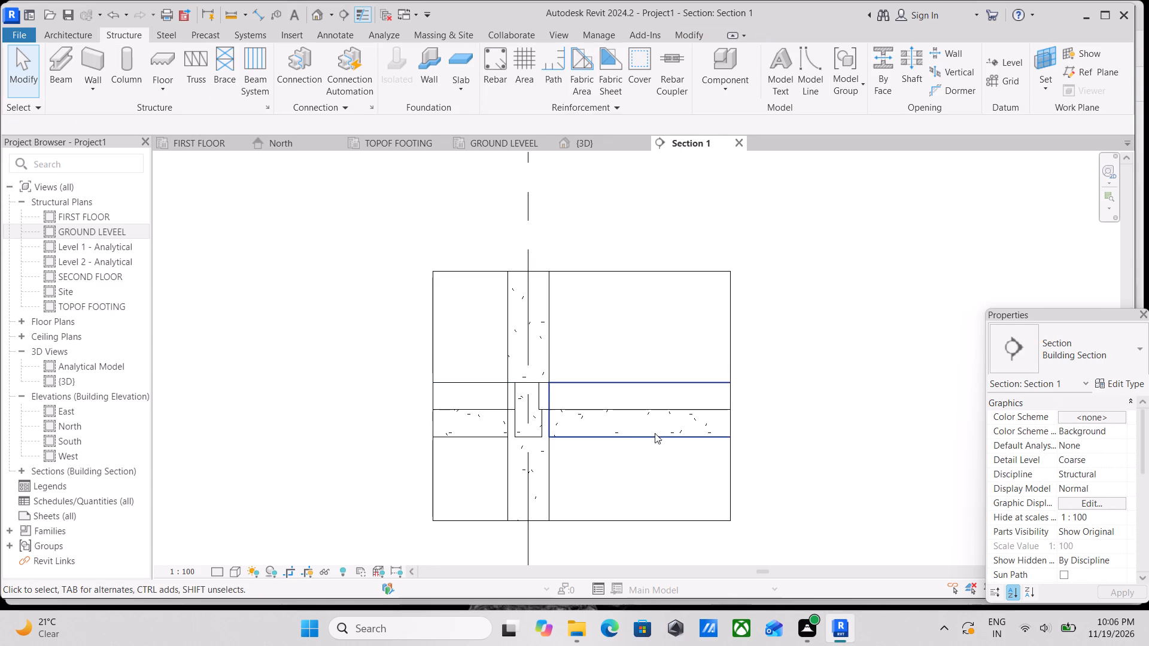
left_click(543, 420)
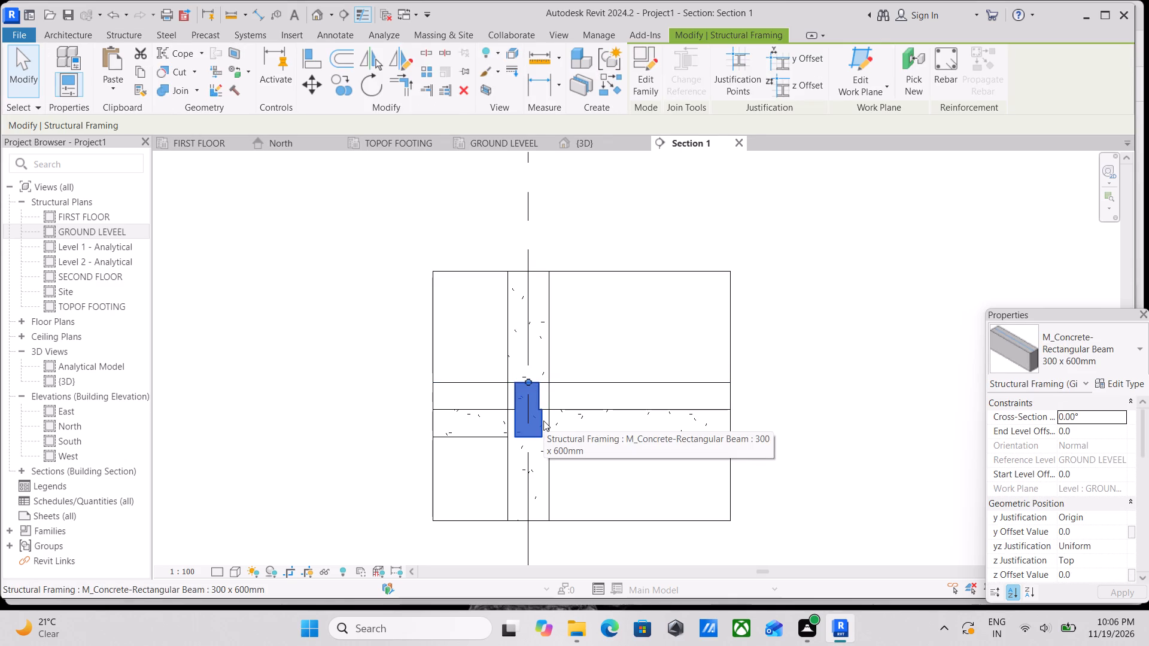
key("Escape")
middle_click_drag(545, 421, 583, 446)
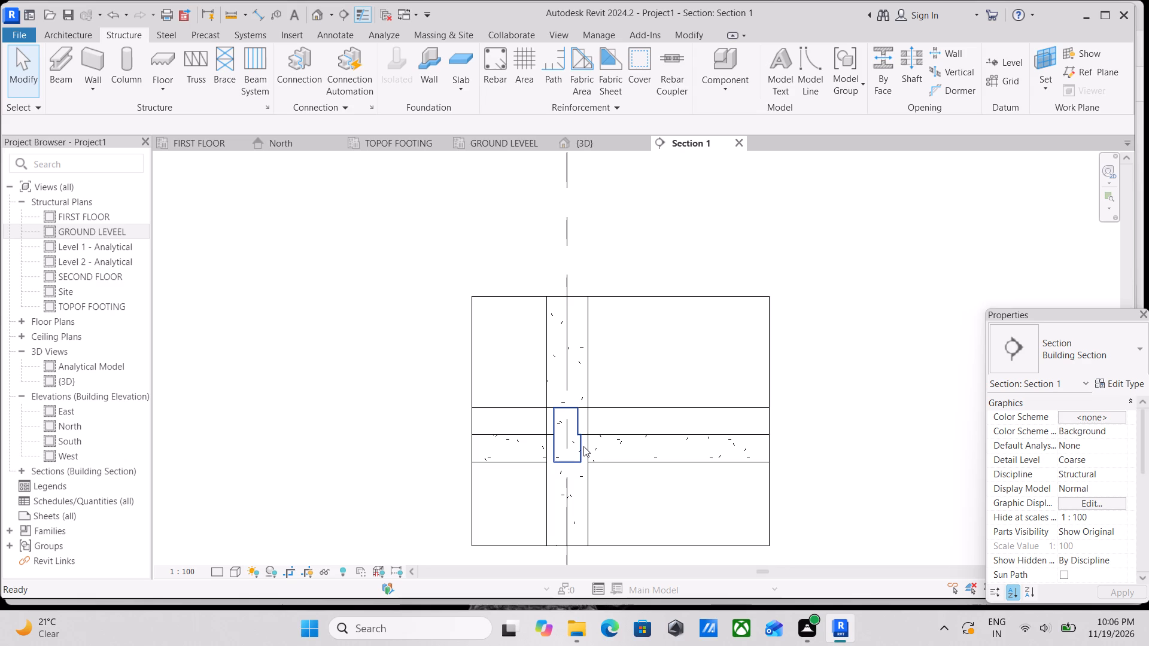
scroll(627, 452, "up", 1)
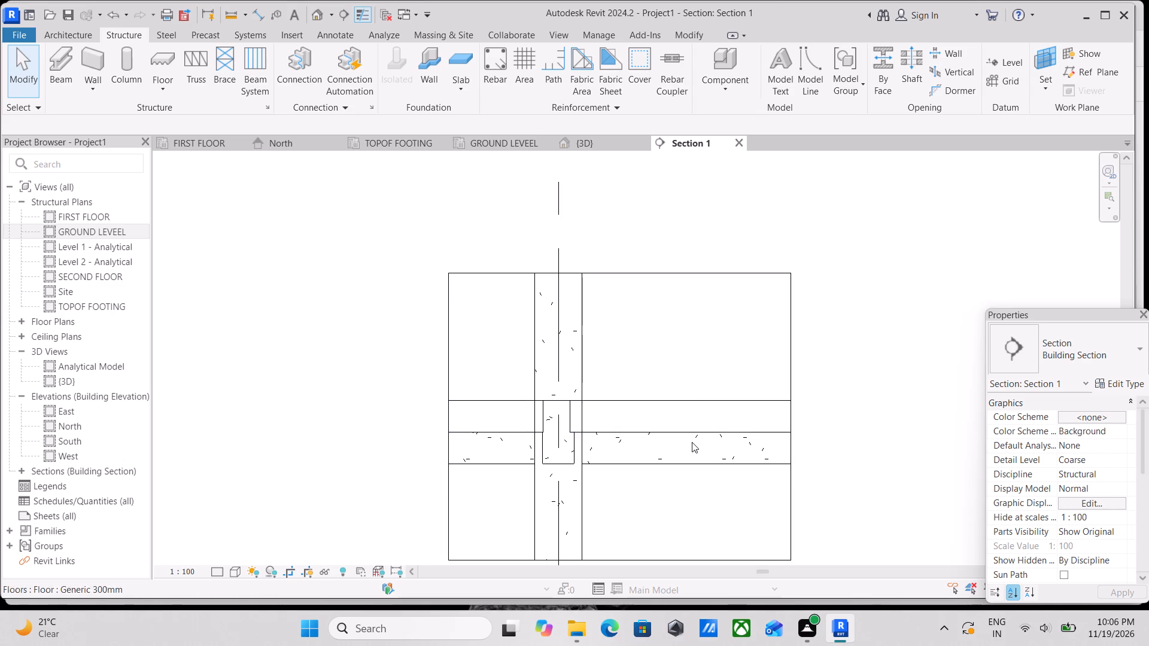
Extend the section view's crop region past the grid 3 column to include the whole bay between grids 2 and 3.
middle_click_drag(689, 437, 545, 395)
left_click(647, 455)
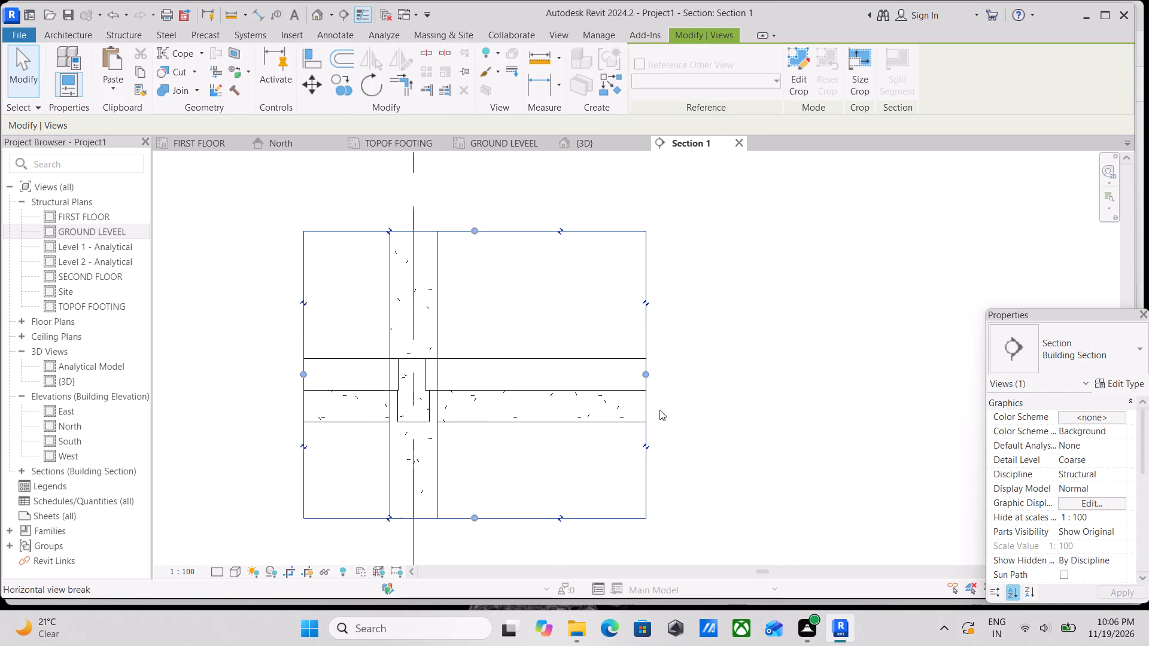
left_click_drag(645, 367, 856, 364)
middle_click_drag(785, 385, 606, 397)
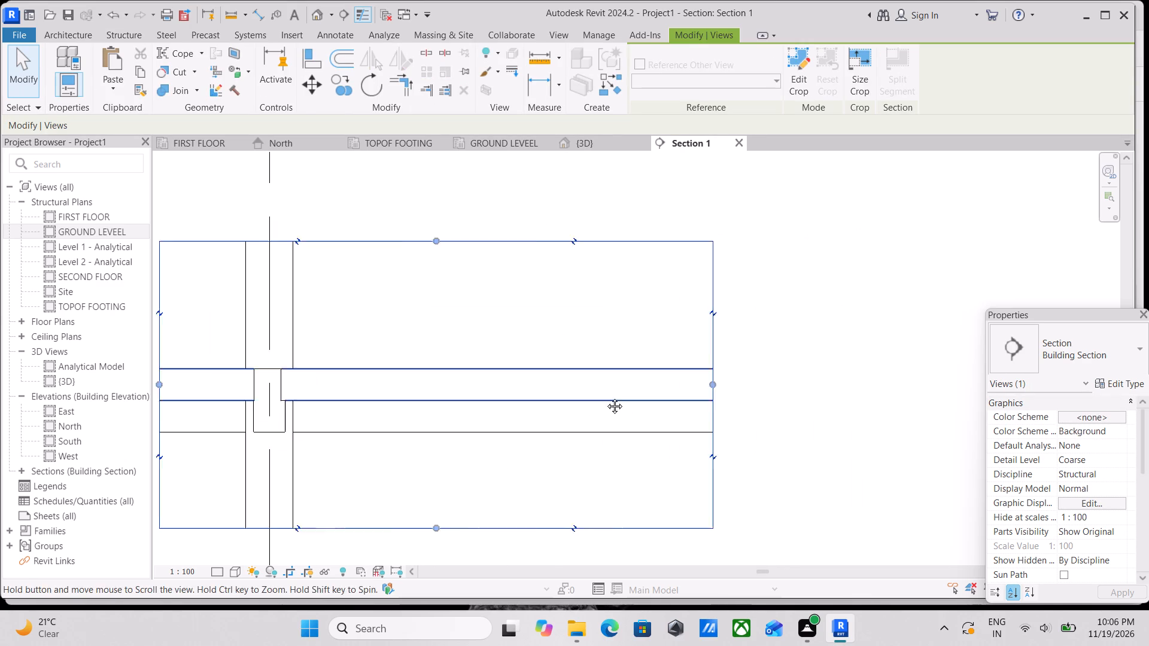
middle_click_drag(606, 397, 597, 398)
left_click_drag(676, 388, 864, 392)
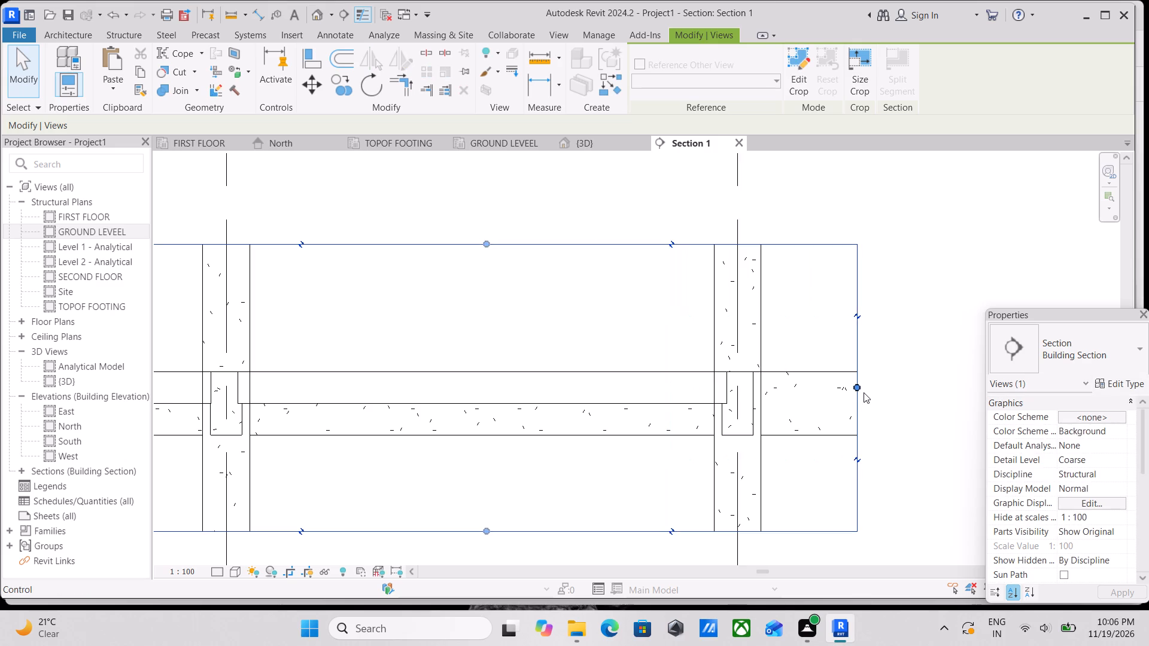
scroll(864, 392, "down", 1)
middle_click_drag(856, 392, 854, 387)
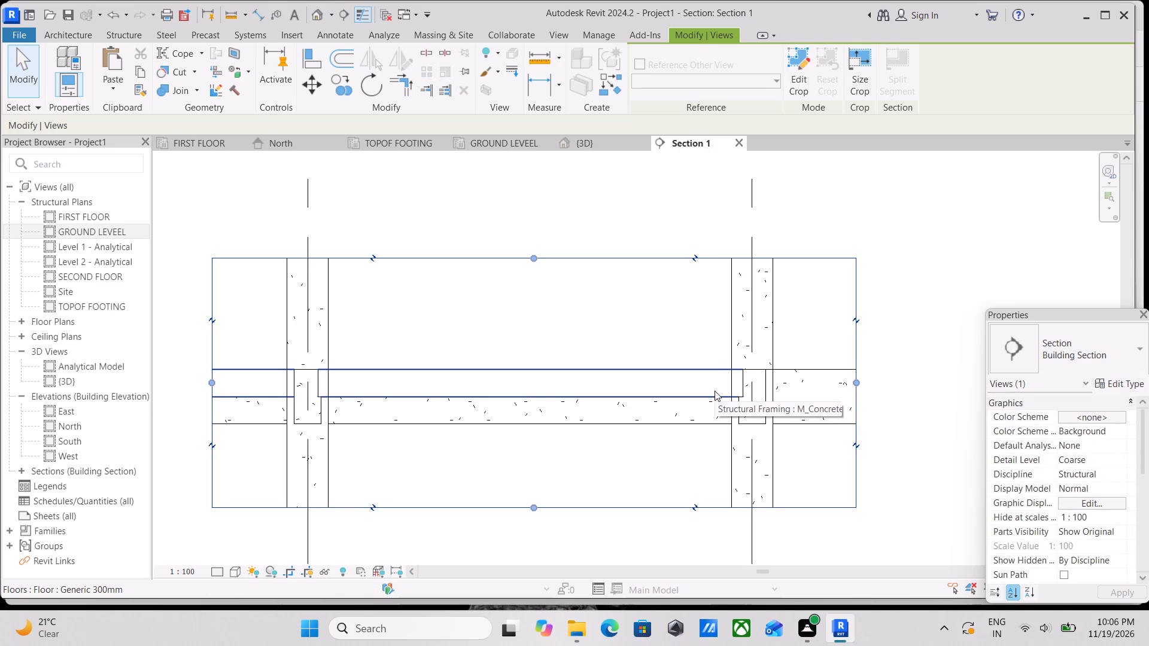
Examine the cut 300 x 600mm beam at grid 2 and its overlap with the floor slab.
scroll(602, 495, "up", 2)
middle_click_drag(428, 434, 584, 483)
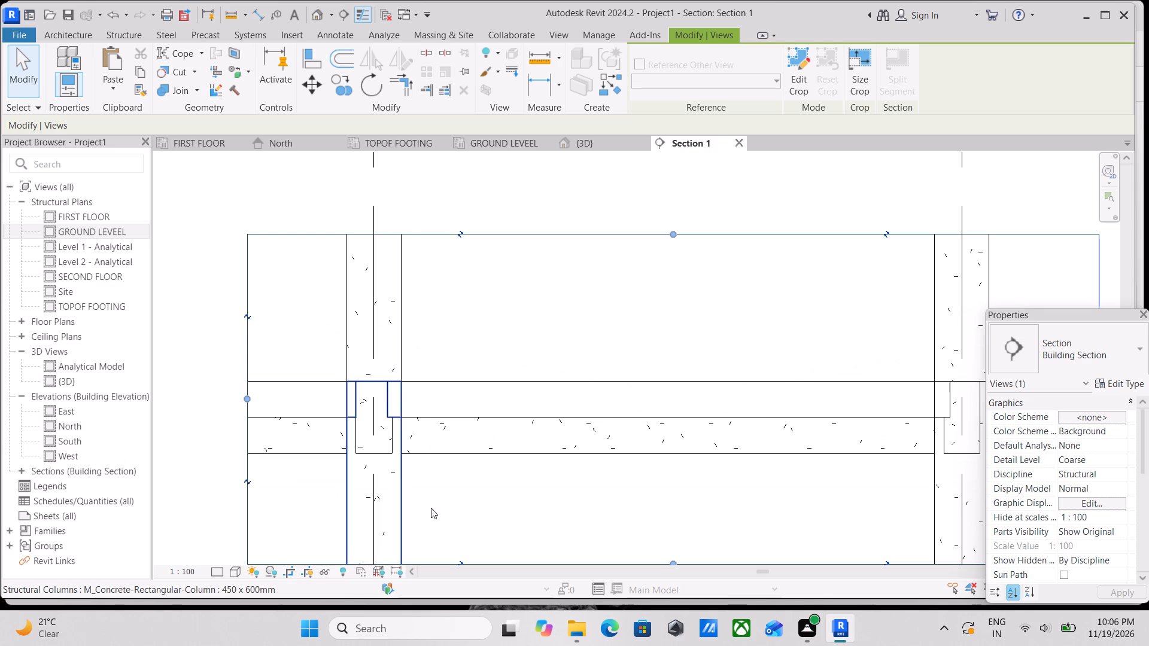
left_click(393, 430)
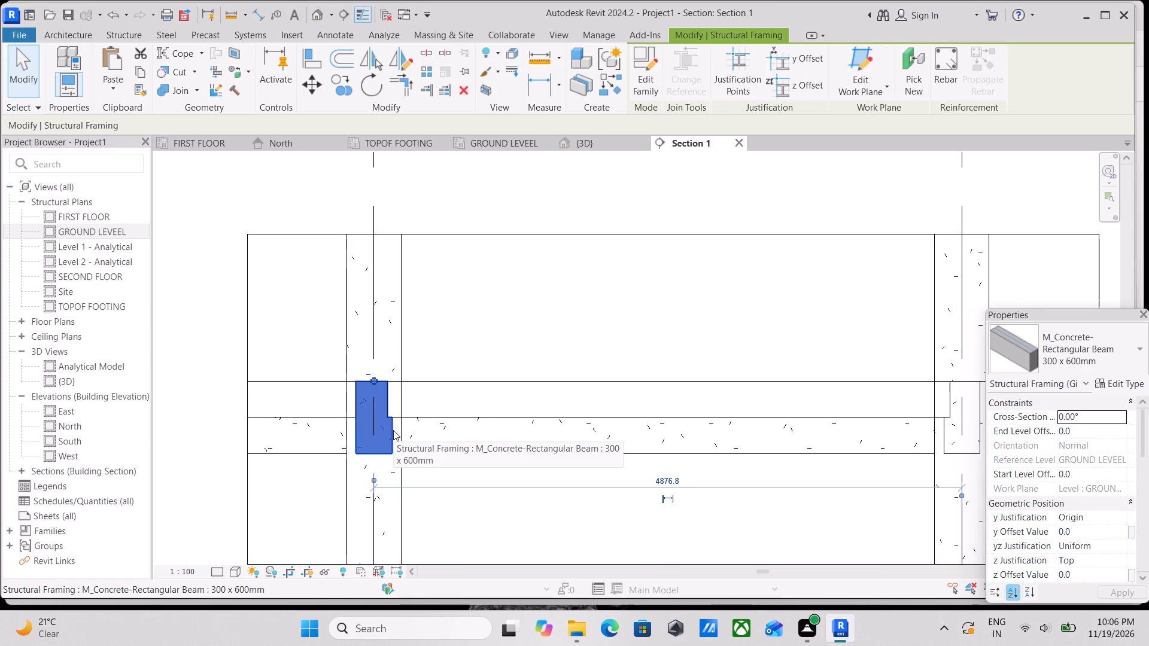
key("Escape")
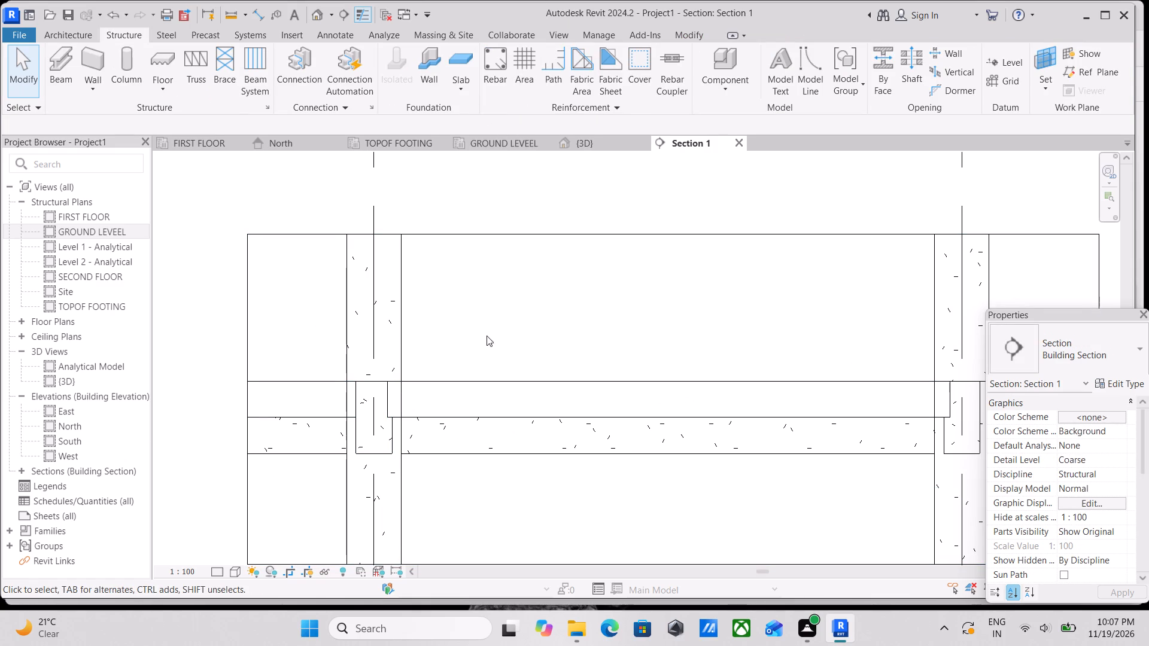
Resize the section view's crop region so it encloses only the footing and column base at grid 2.
scroll(479, 356, "down", 5)
middle_click_drag(520, 385, 608, 340)
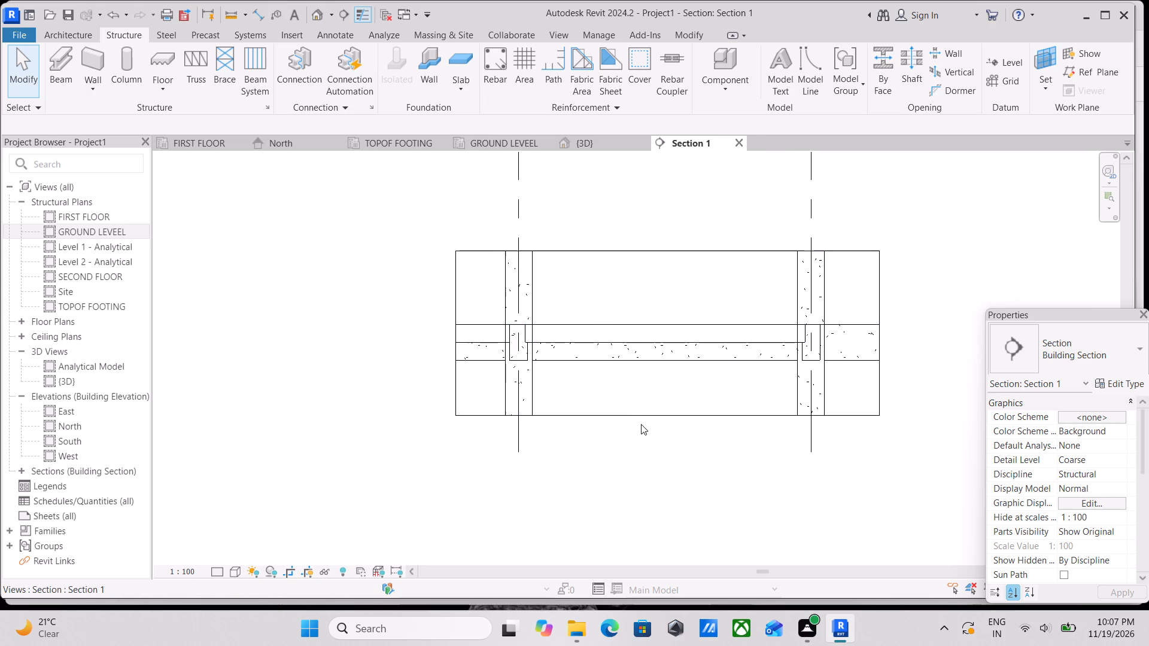
left_click(641, 426)
left_click(656, 413)
left_click_drag(683, 419, 677, 497)
scroll(663, 437, "down", 1)
middle_click_drag(663, 437, 676, 406)
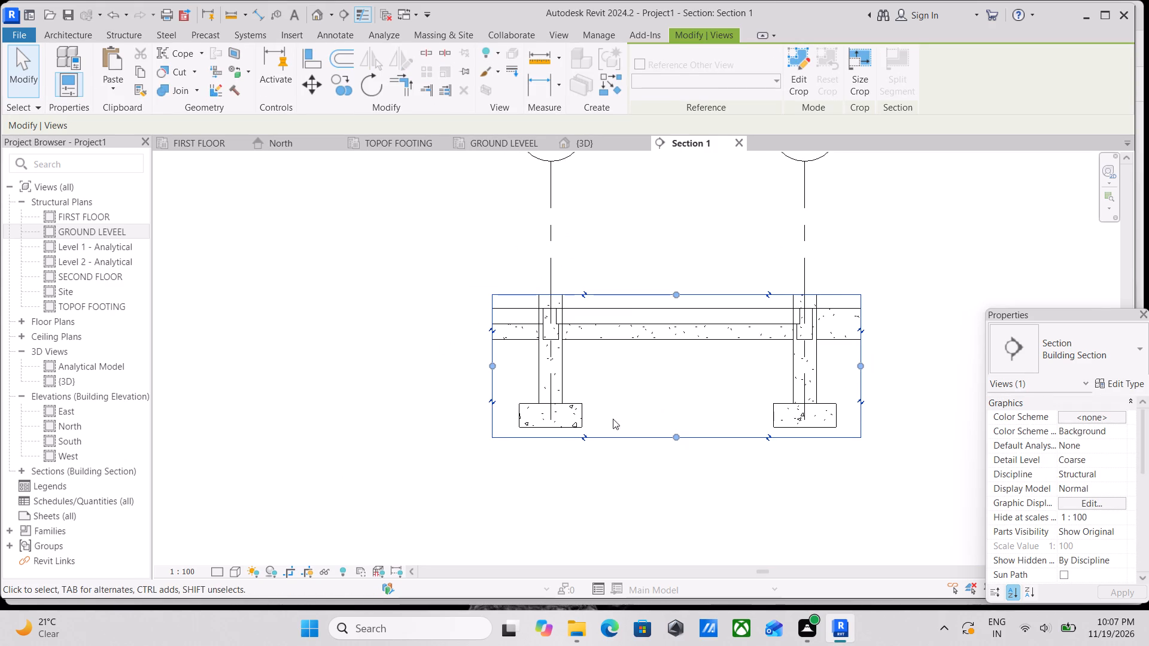
left_click_drag(864, 372, 646, 403)
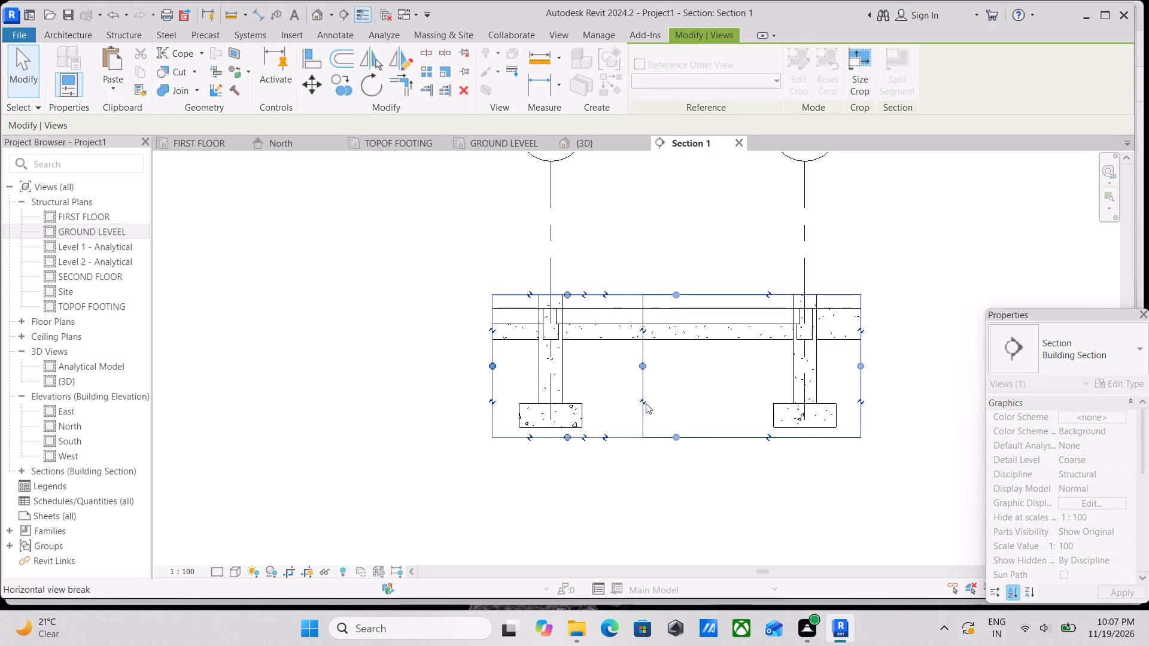
left_click_drag(566, 440, 567, 470)
left_click_drag(567, 294, 572, 376)
Place two 13M rebars of shape M_02 in the grid 2 footing, one along its bottom and one inverted along its top.
scroll(561, 407, "up", 3)
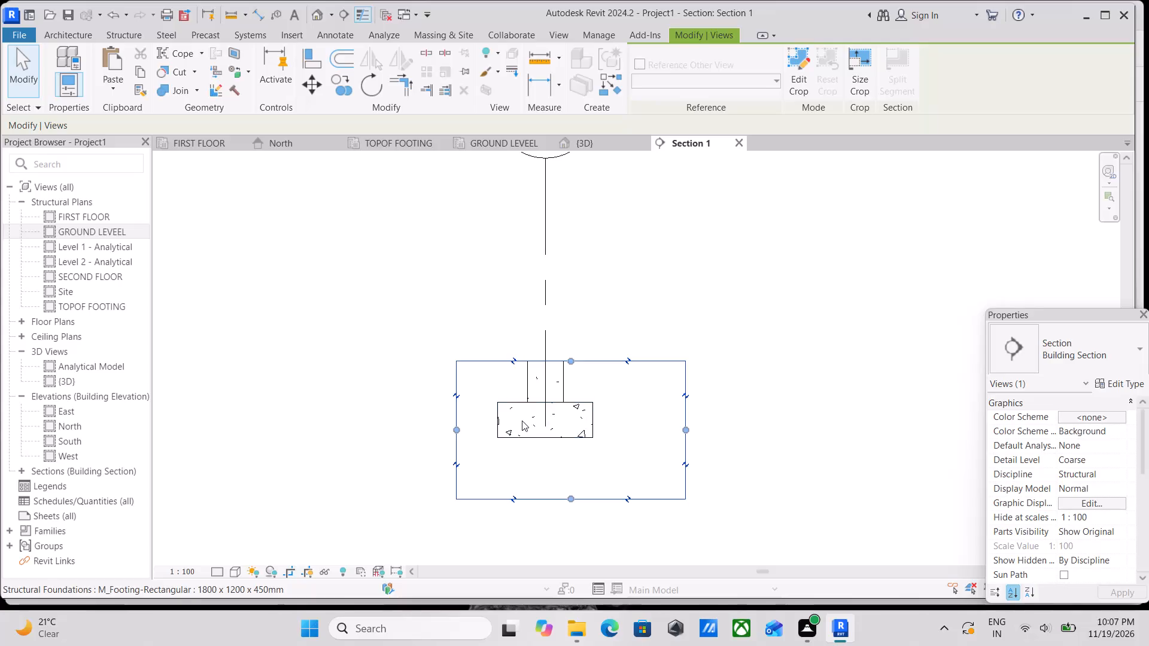
scroll(522, 420, "up", 4)
middle_click_drag(535, 419, 543, 441)
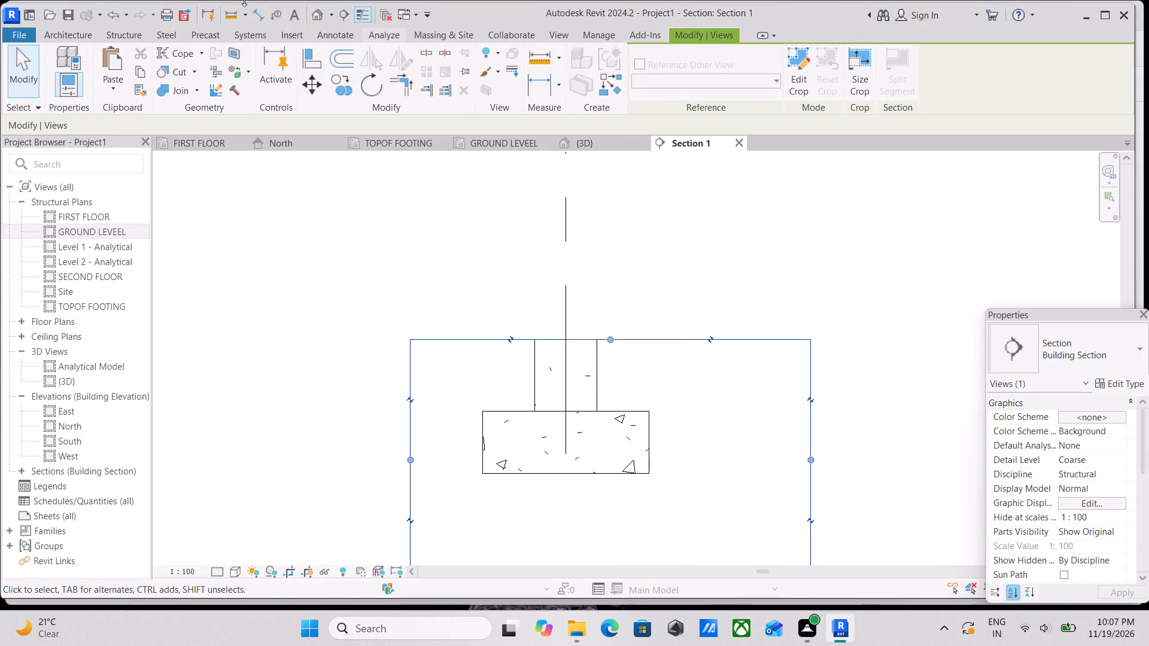
left_click(72, 33)
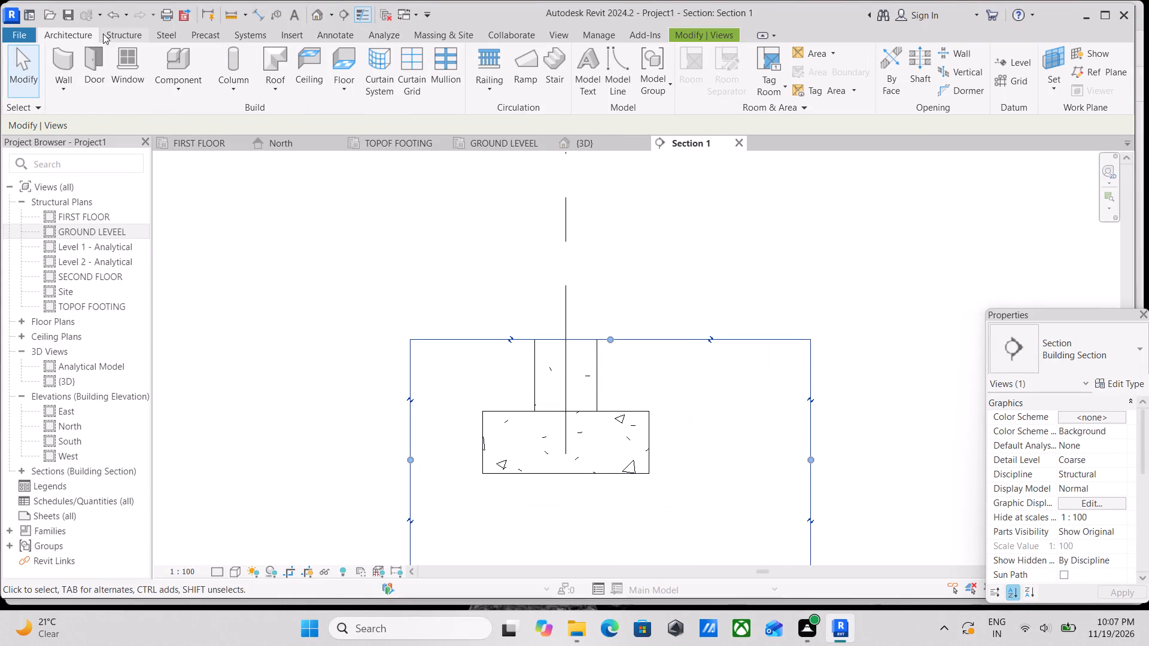
left_click(111, 33)
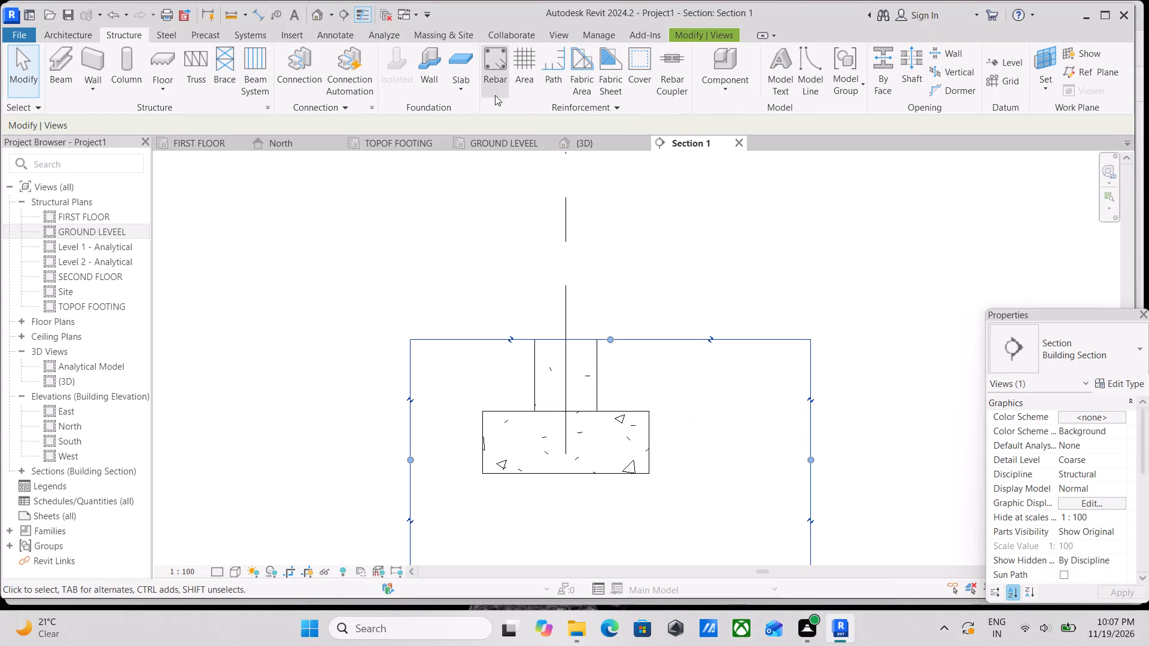
left_click(498, 81)
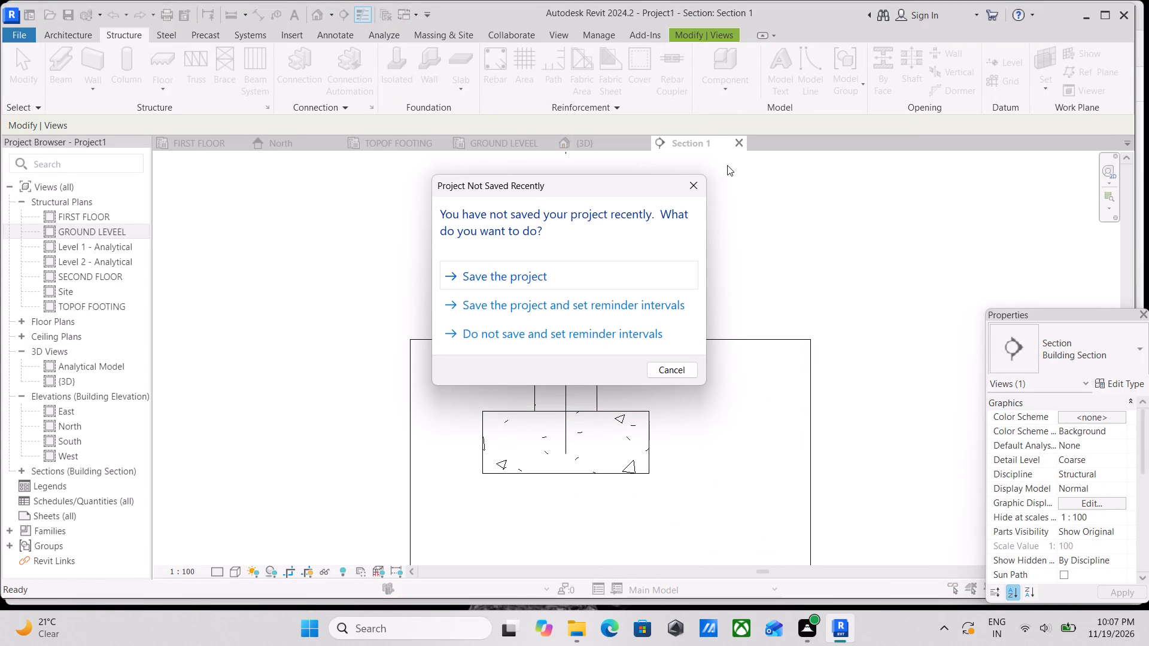
left_click(703, 180)
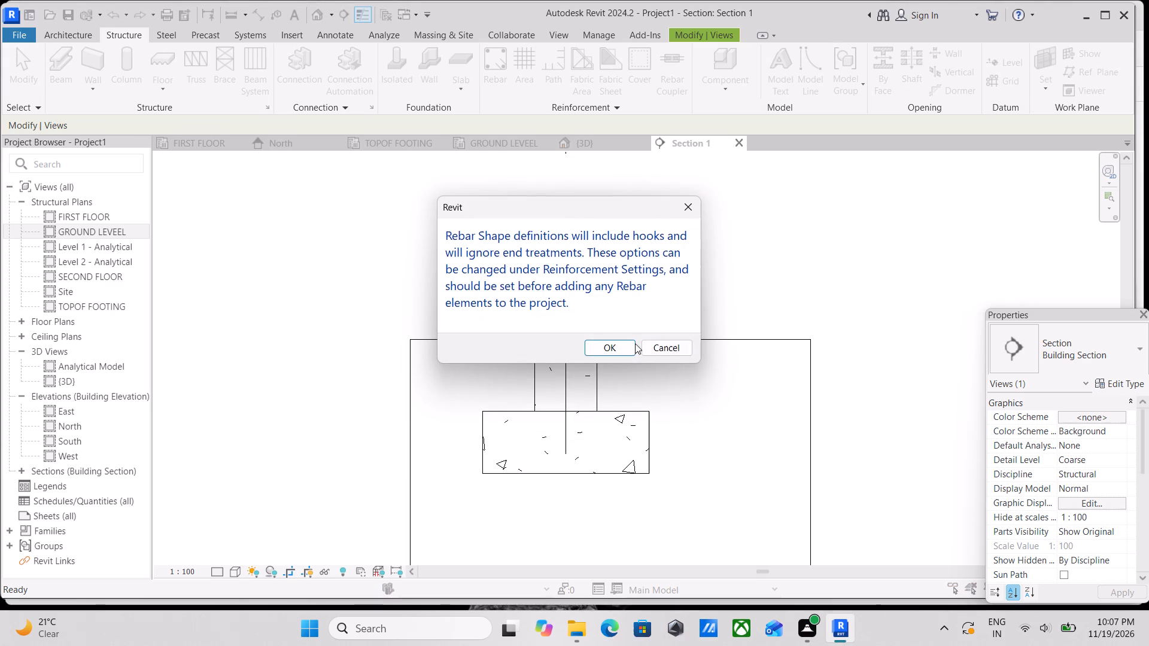
left_click(629, 348)
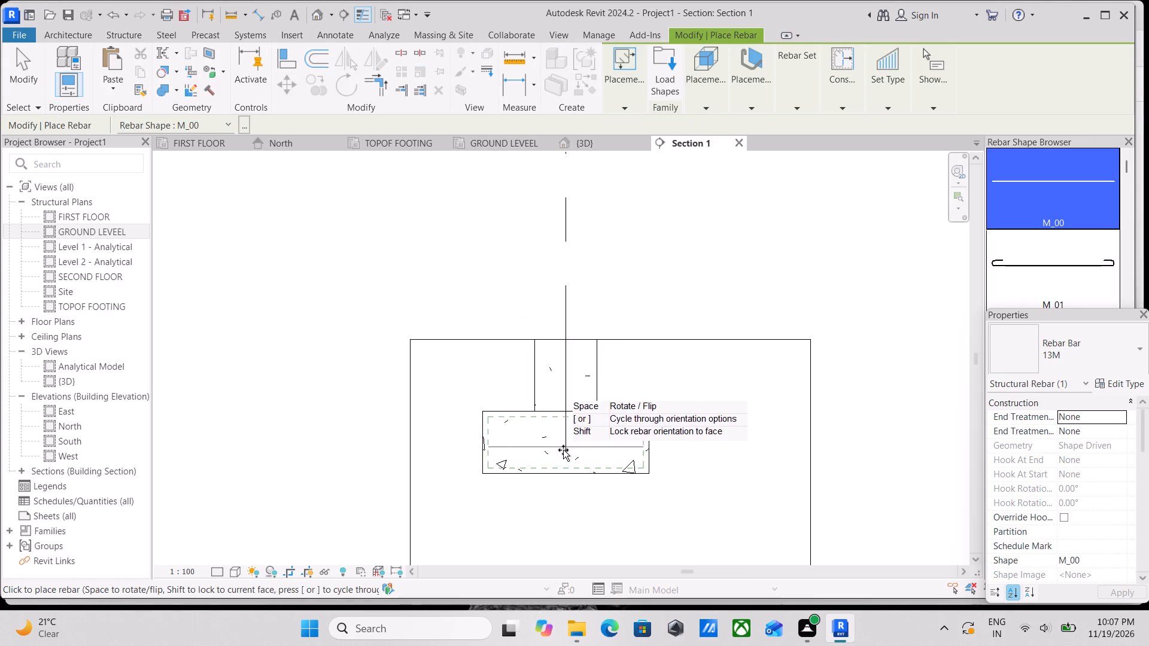
scroll(1025, 277, "down", 4)
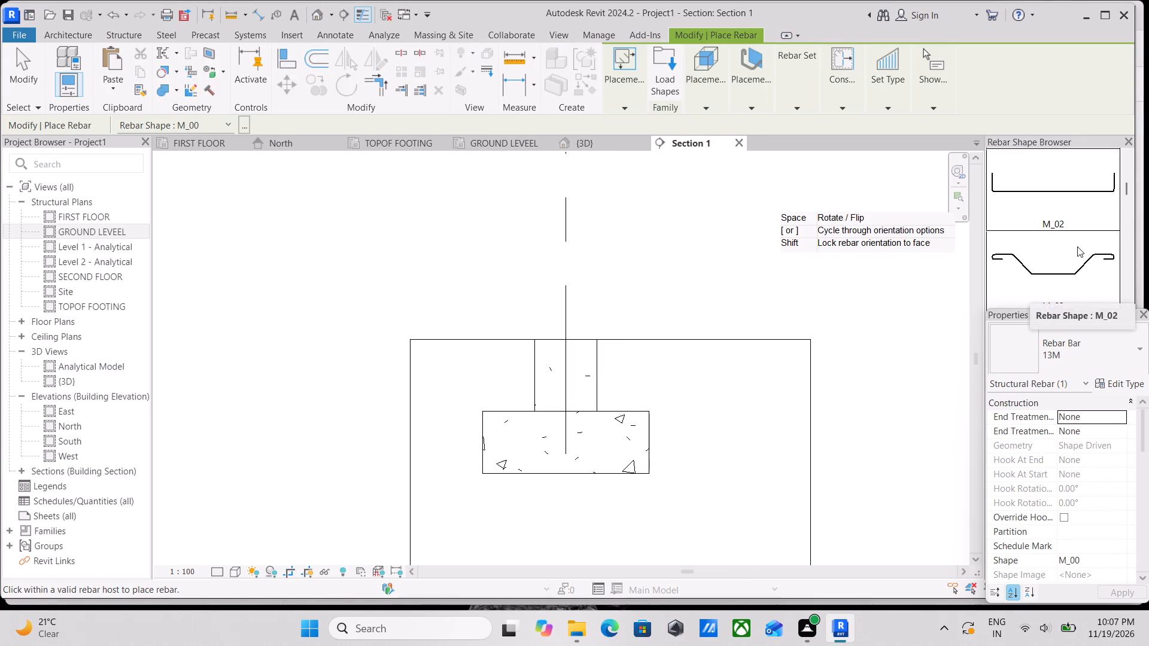
left_click(1063, 196)
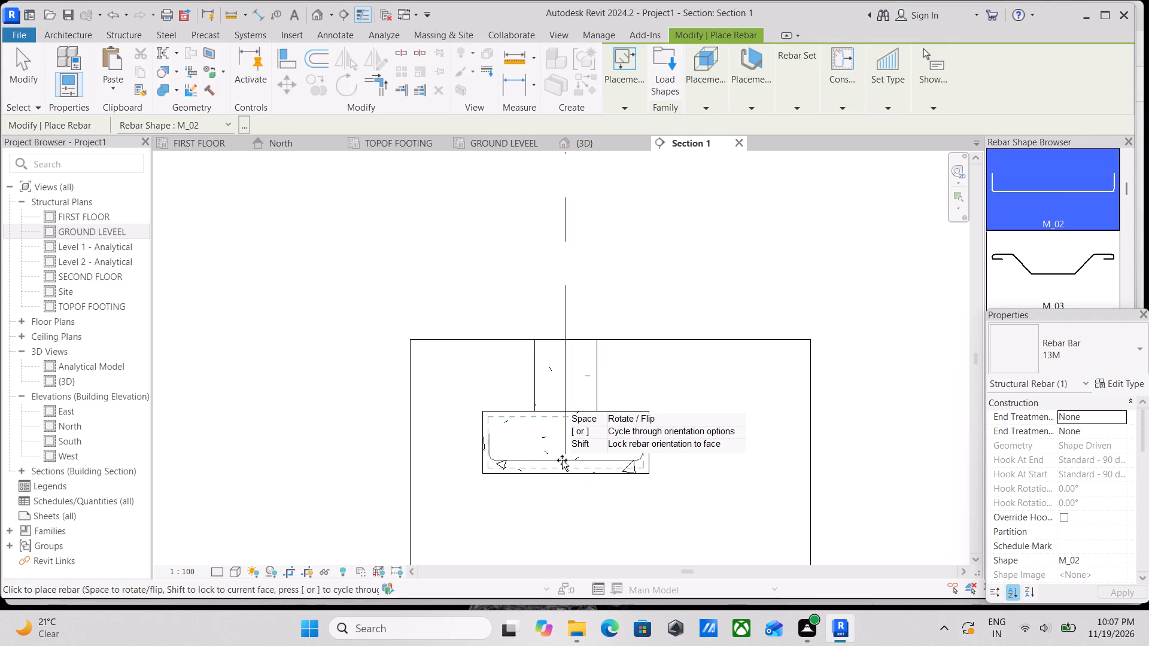
scroll(560, 464, "up", 7)
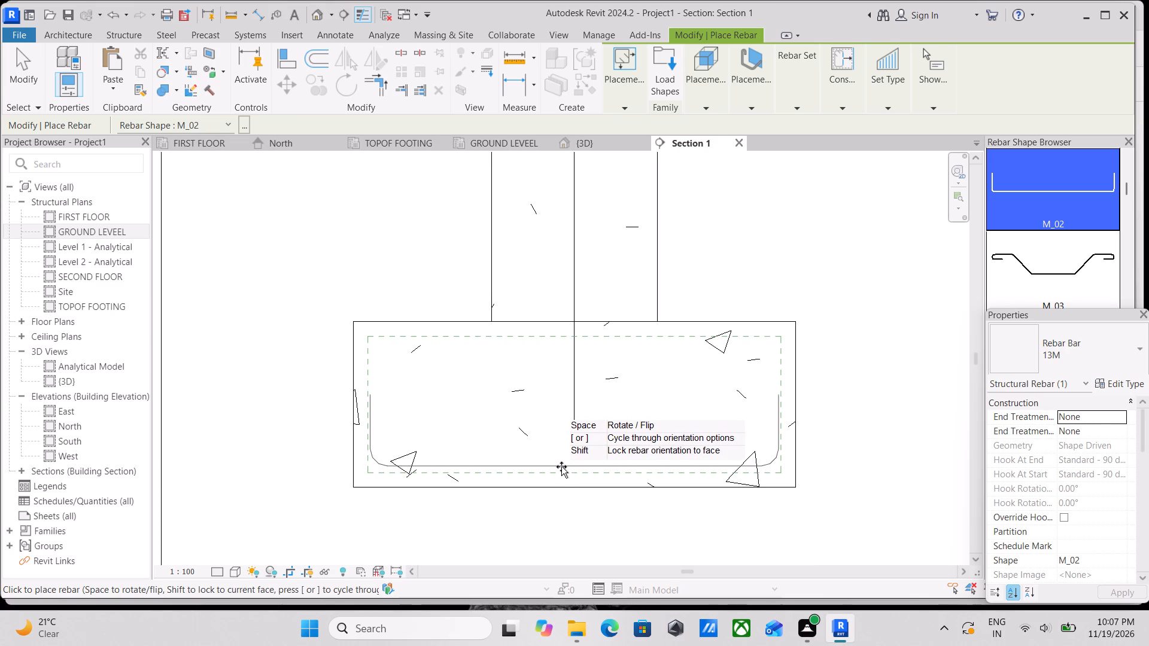
left_click(561, 467)
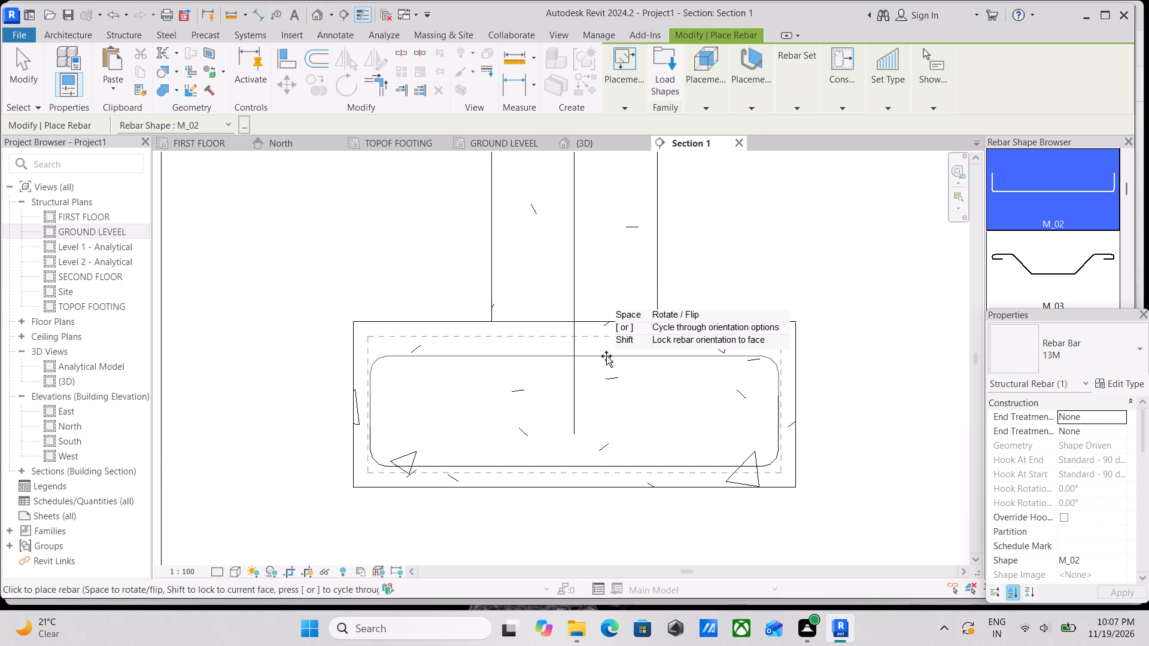
left_click(601, 343)
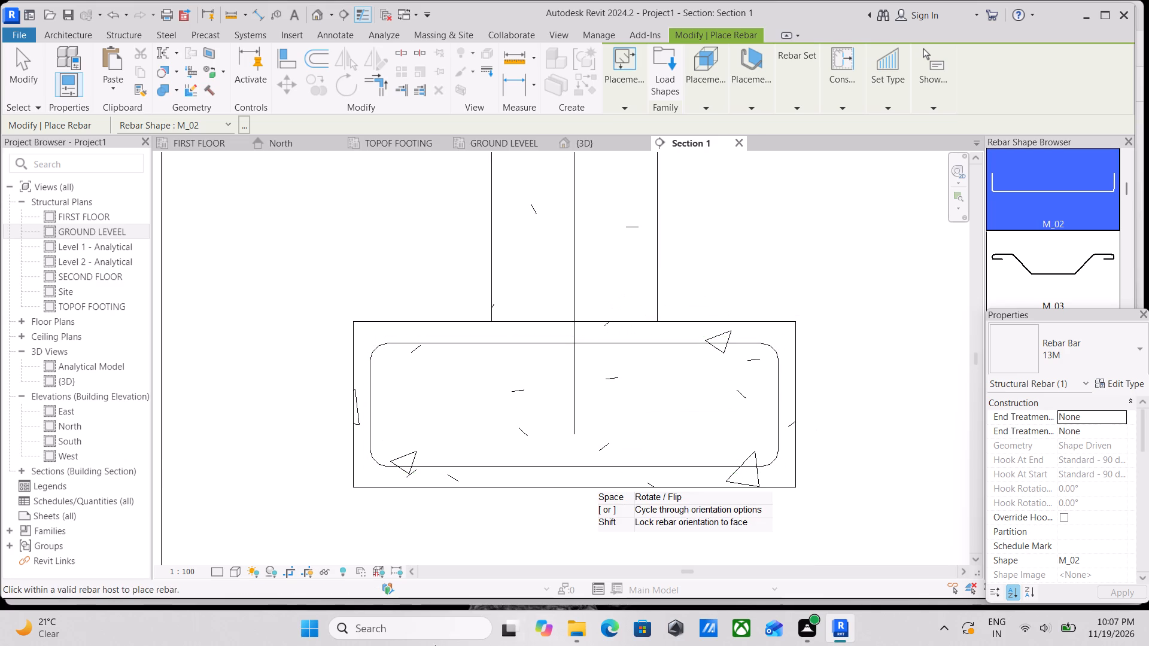
key("Escape")
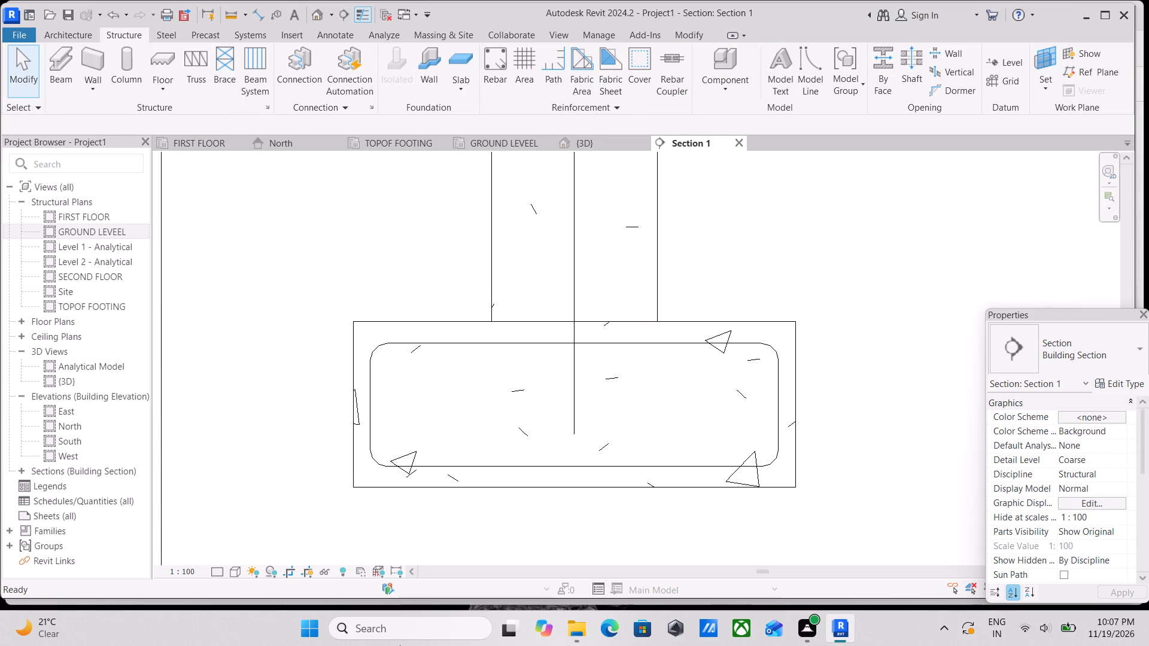
Pull both legs of the footing's top bar inward, narrowing its B dimension to about 1070 mm.
left_click(482, 340)
left_click_drag(372, 373, 377, 373)
left_click_drag(776, 382, 770, 382)
Set the section view's detail level to Fine.
left_click(610, 470)
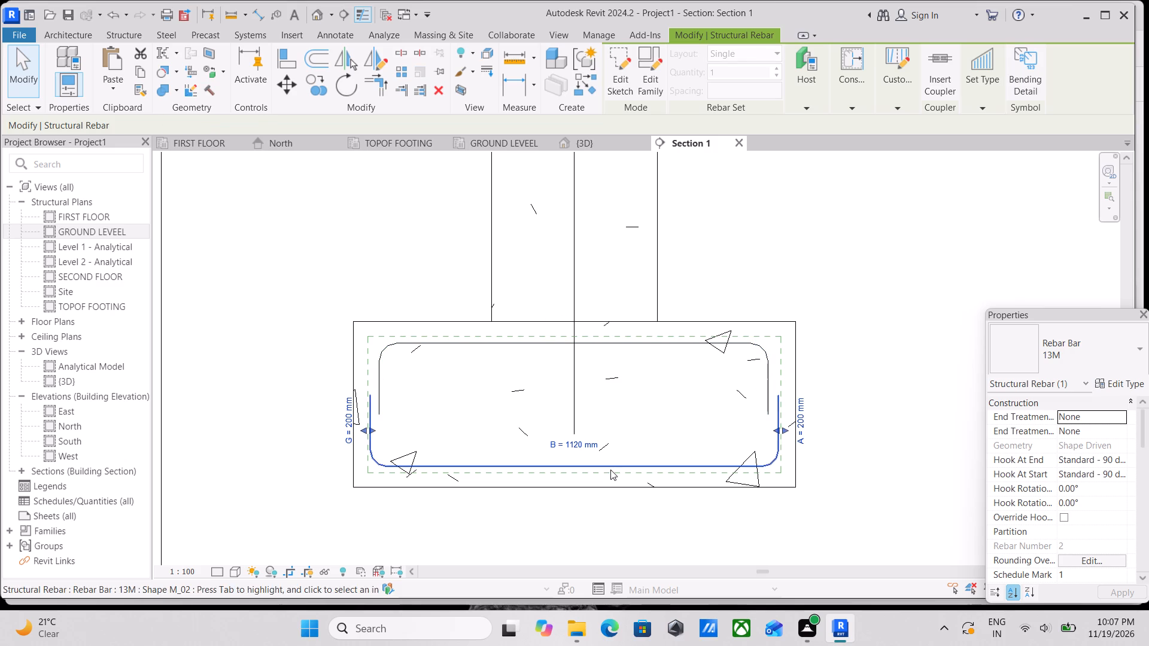
left_click(212, 575)
left_click(222, 554)
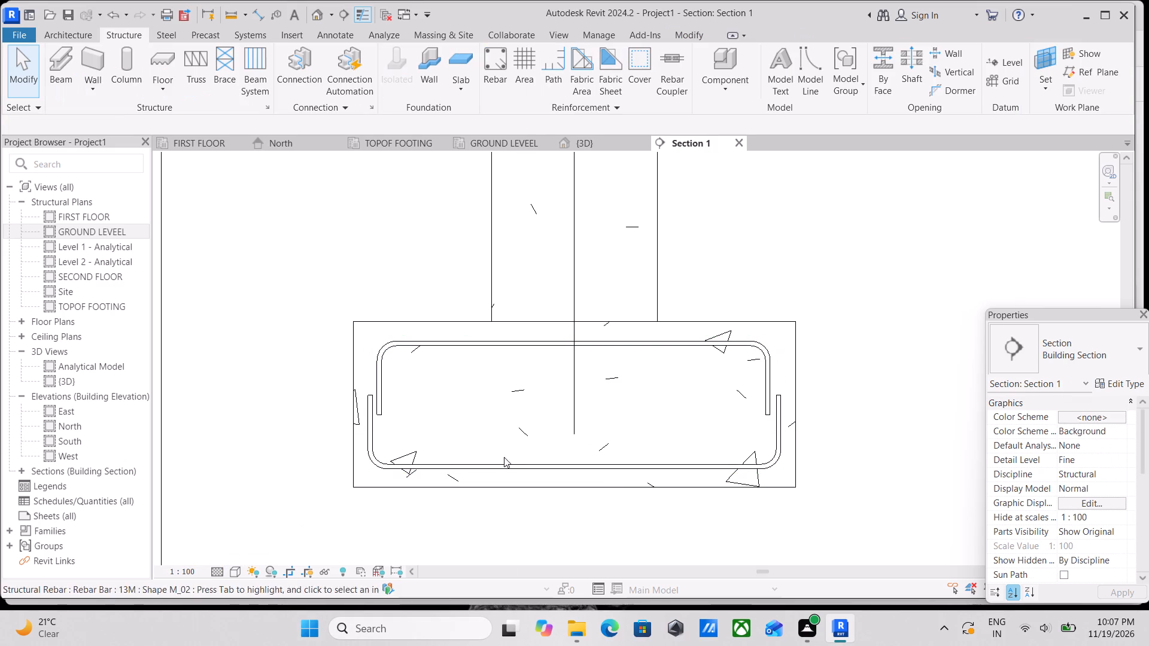
left_click(506, 465)
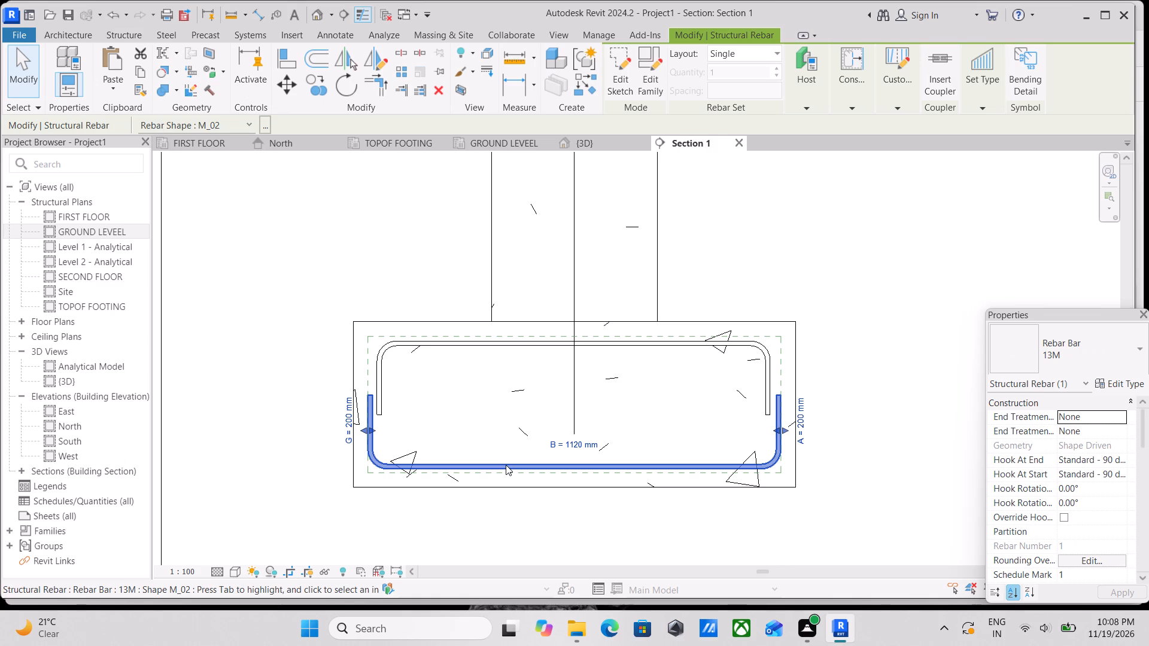
Make the footing's top bar unobscured in the {3D} view through its view visibility states.
left_click(530, 345)
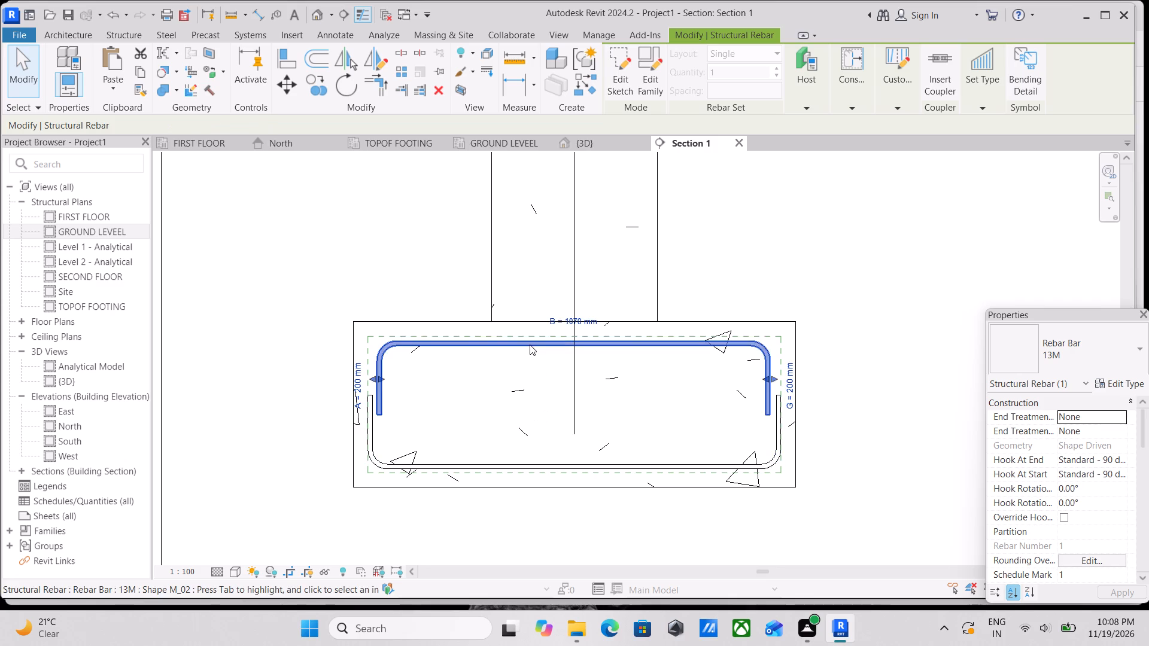
scroll(531, 356, "up", 1)
middle_click_drag(531, 356, 531, 419)
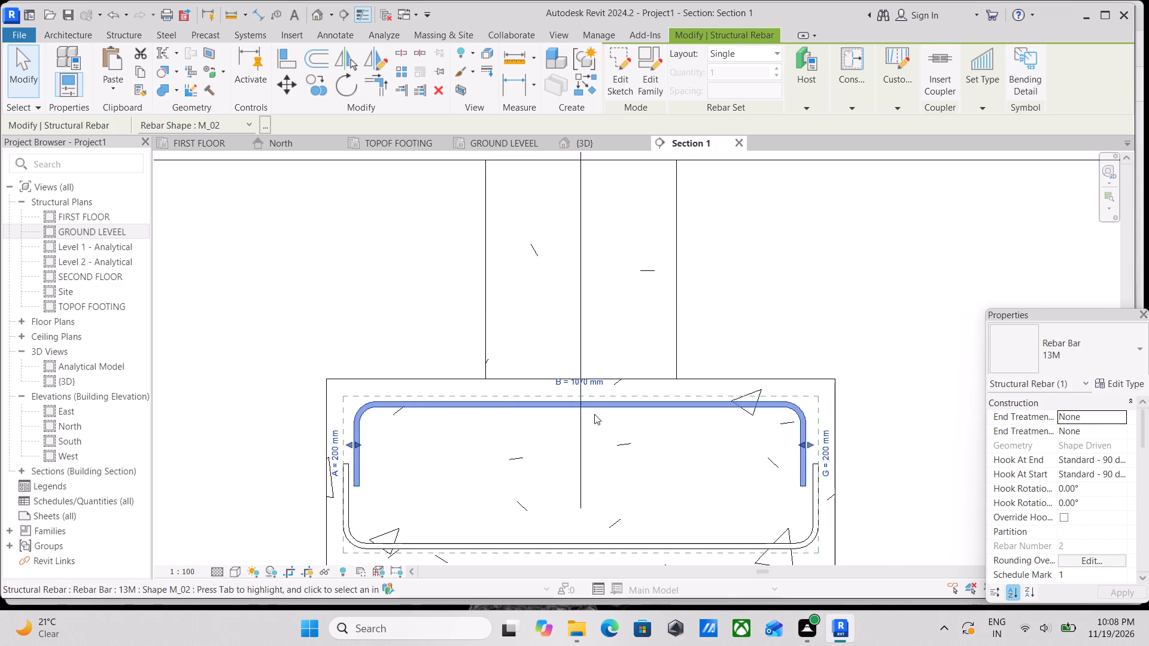
scroll(594, 414, "up", 2)
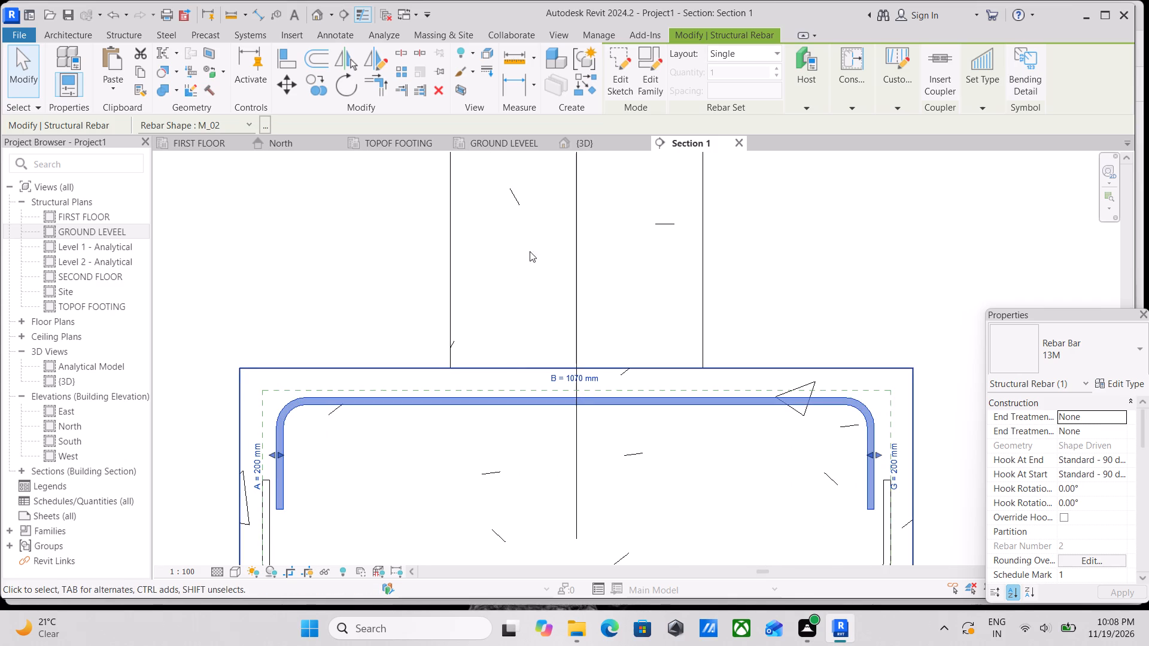
scroll(1110, 450, "down", 2)
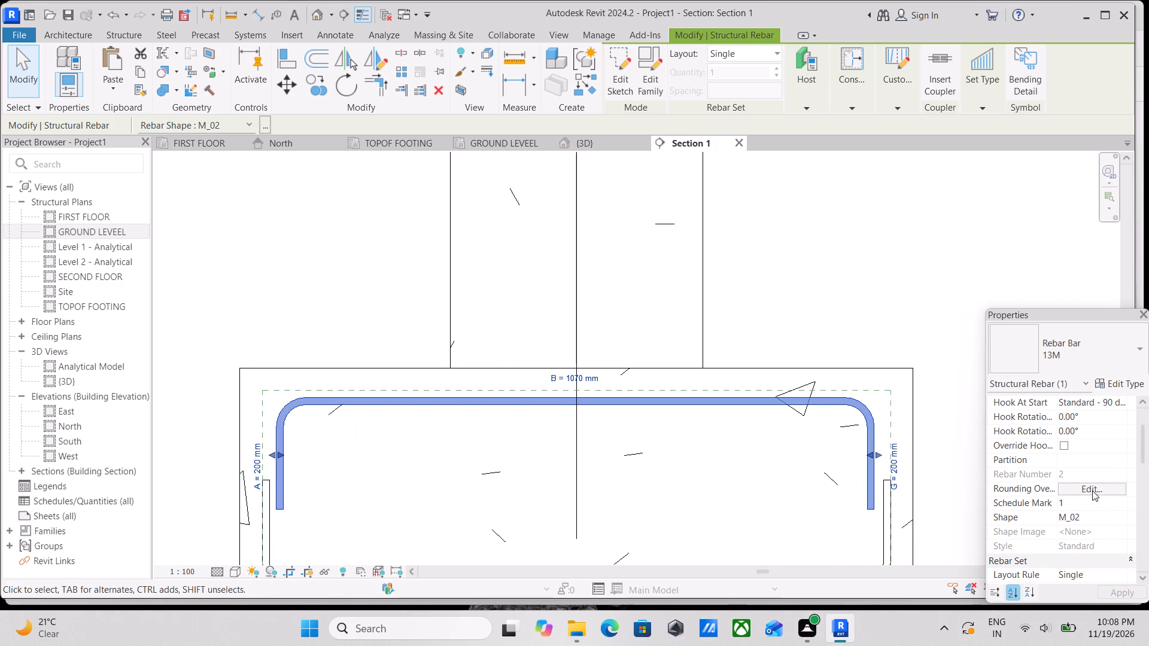
scroll(1087, 488, "down", 4)
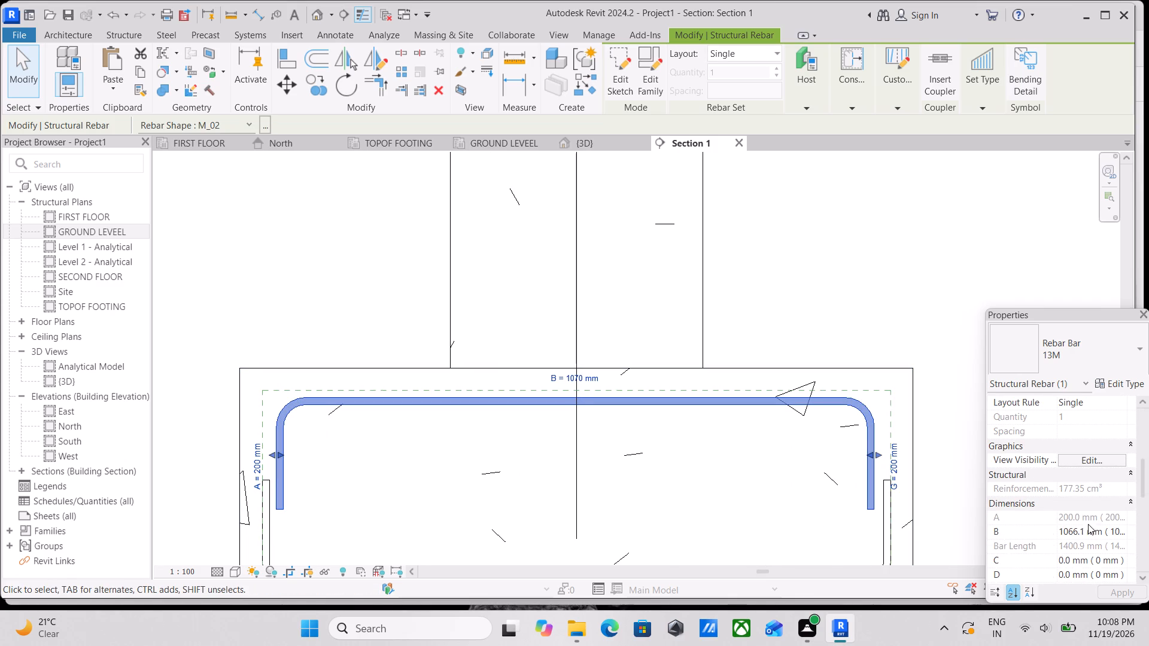
left_click(1091, 460)
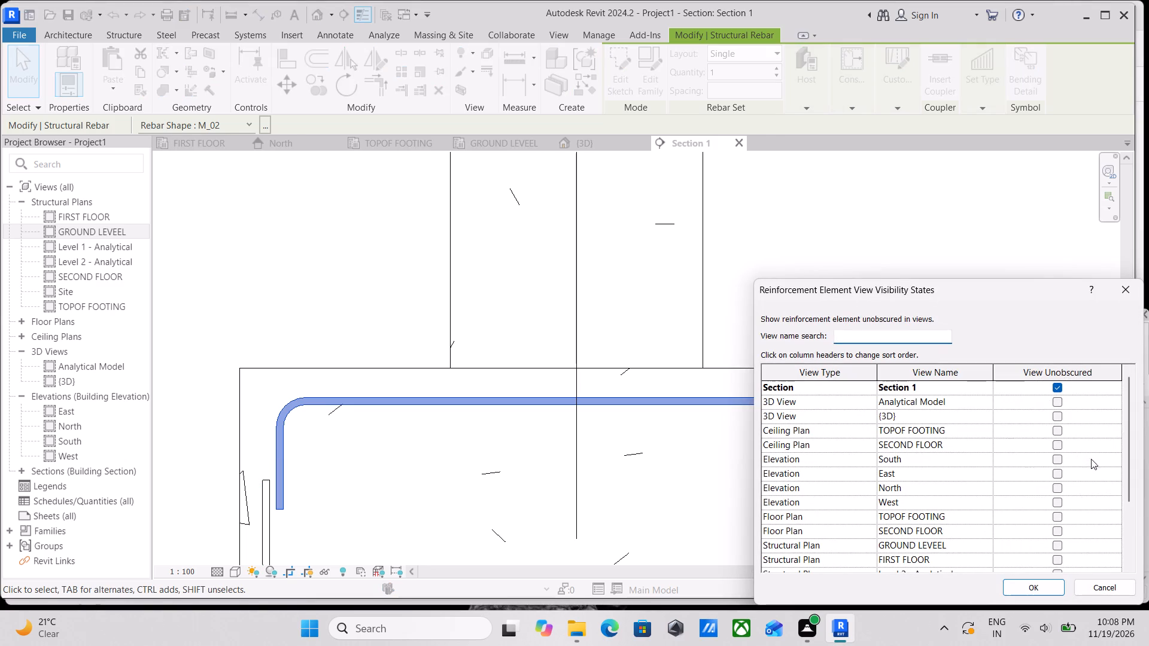
left_click(1062, 416)
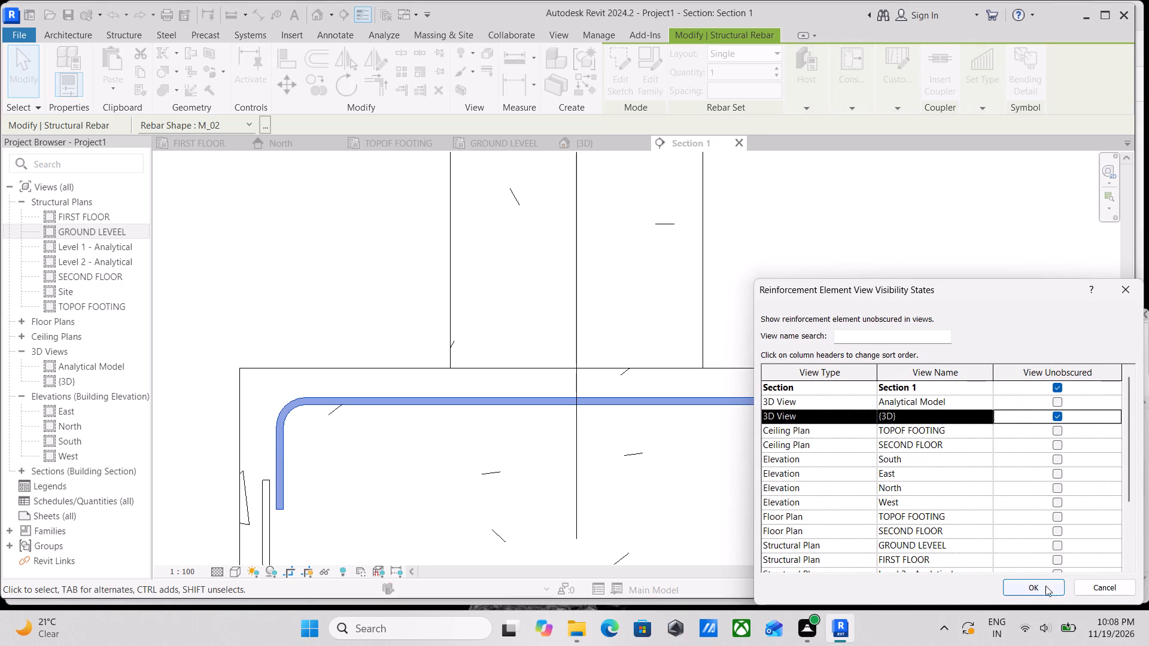
left_click(1043, 587)
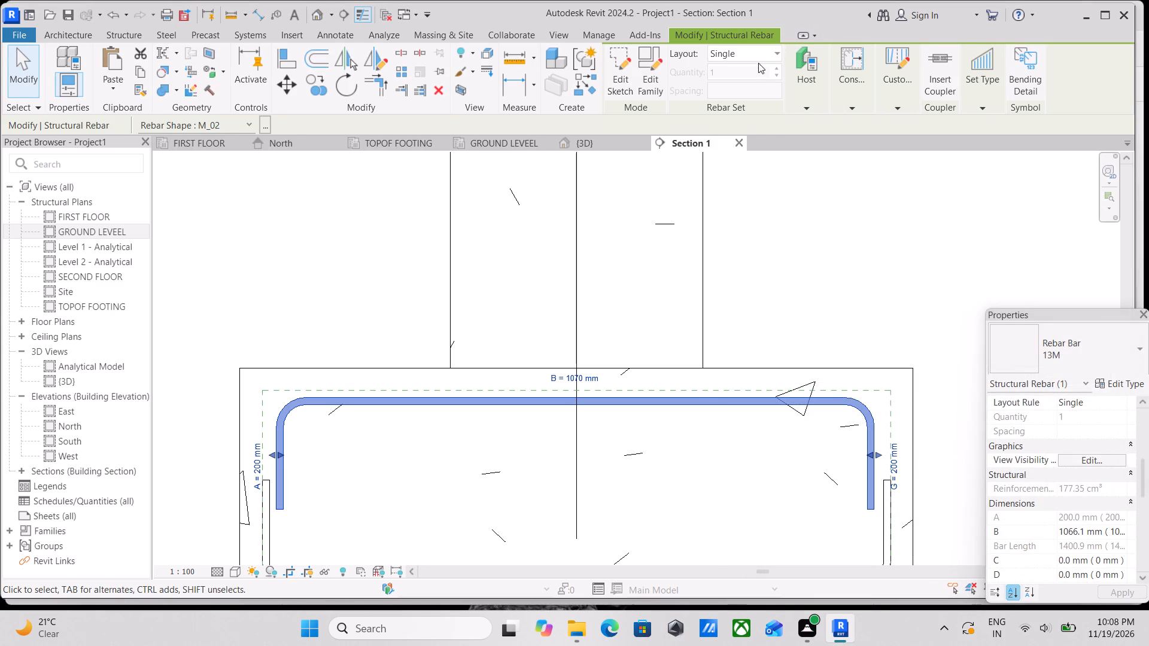
Set the top bar's rebar set layout to Maximum Spacing with 120 mm spacing.
left_click(762, 50)
left_click(777, 104)
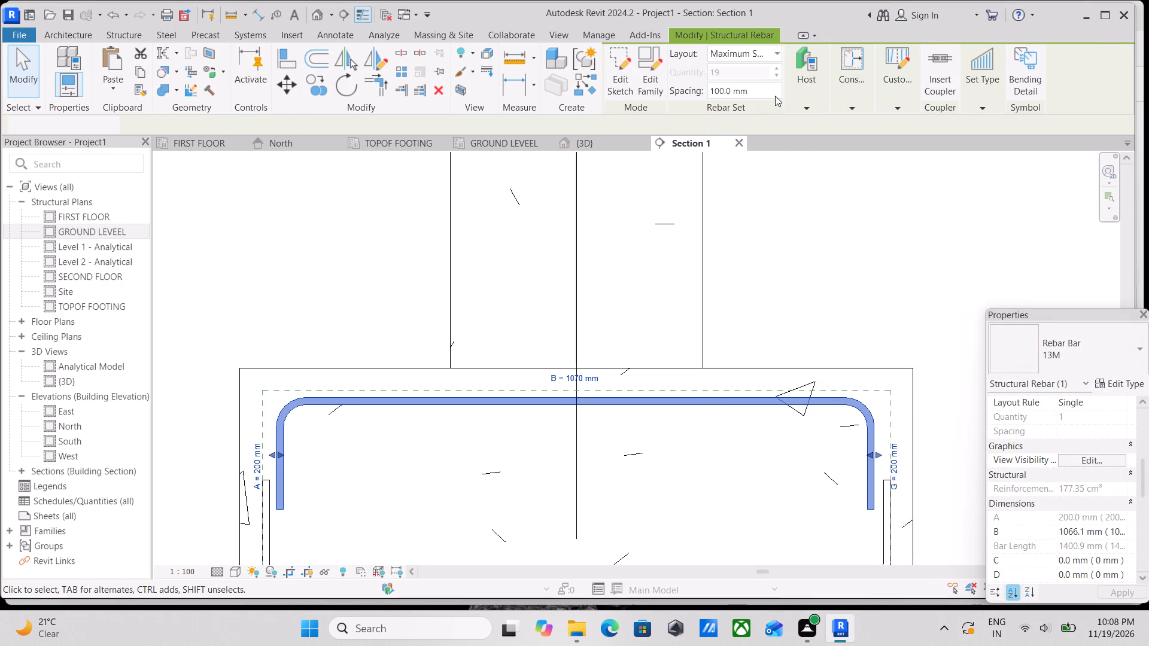
left_click_drag(778, 90, 685, 103)
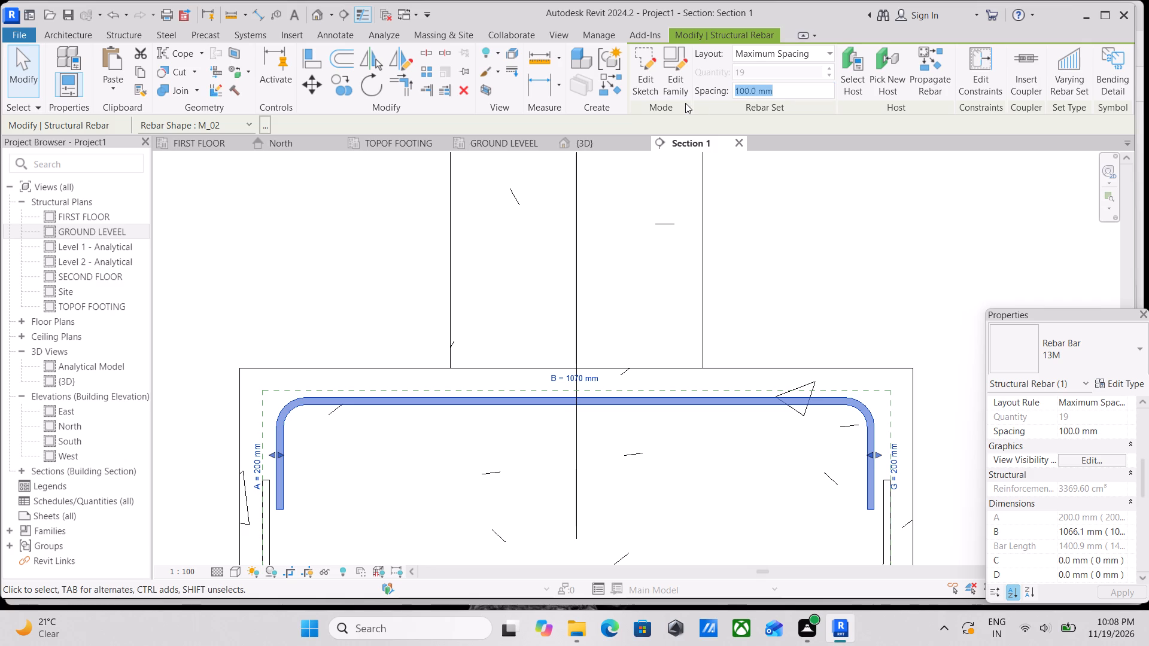
type("12")
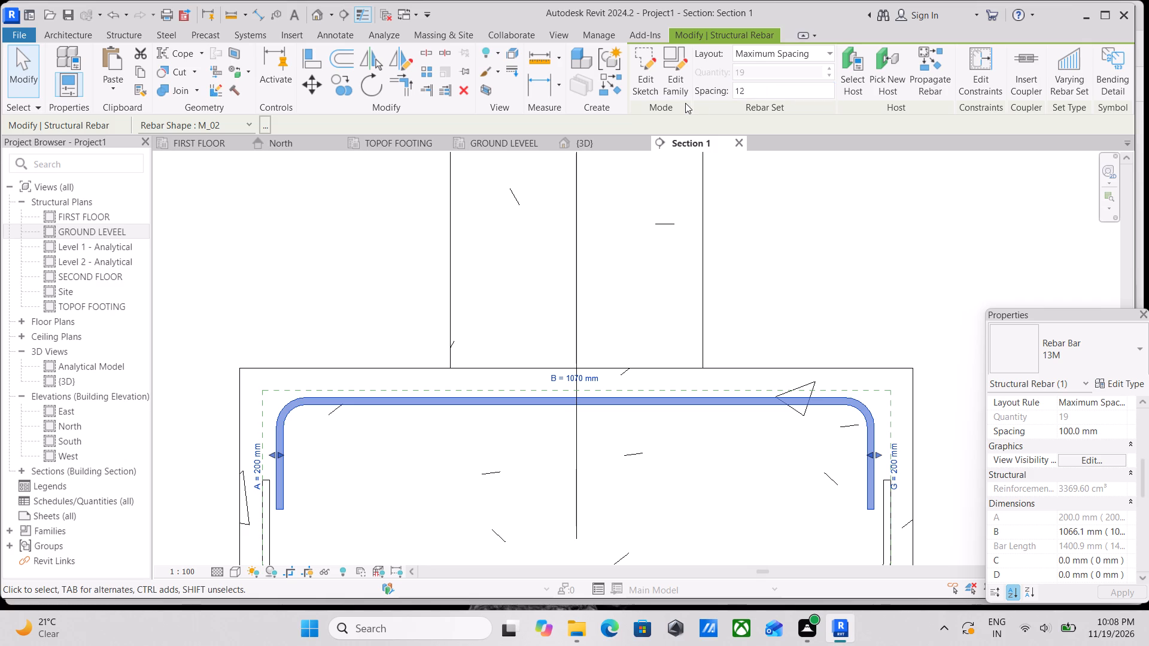
key("0")
type("MM")
key("Return")
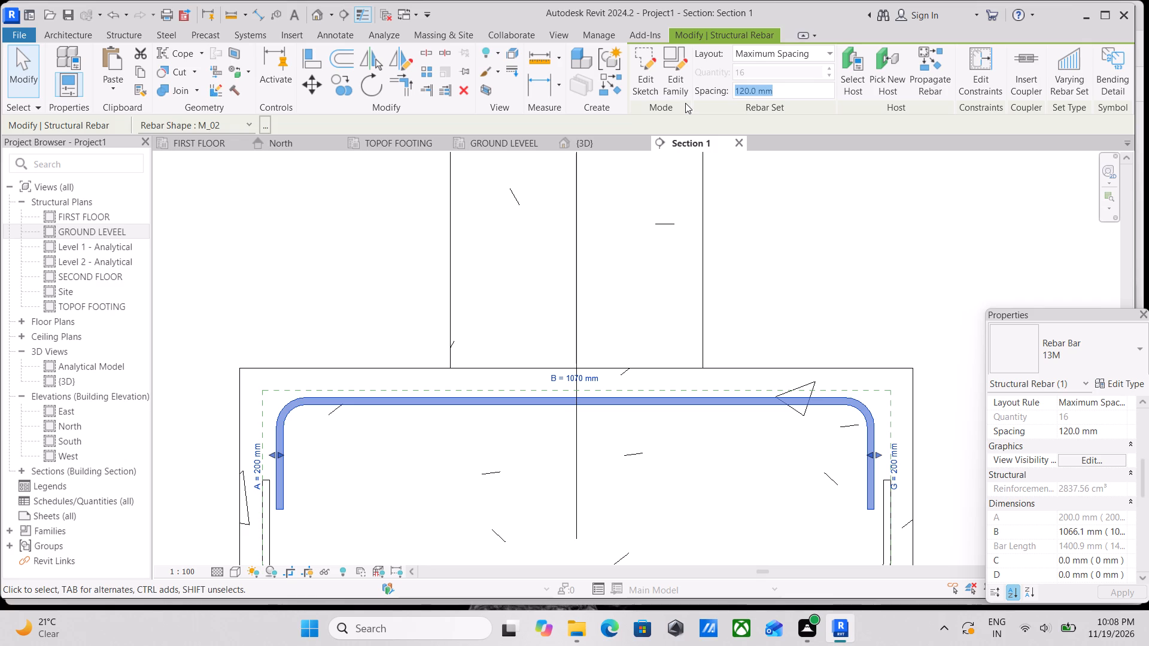
Set the footing's bottom bar to a Maximum Spacing rebar set layout with 120 mm spacing.
scroll(643, 288, "down", 2)
middle_click_drag(581, 370, 599, 278)
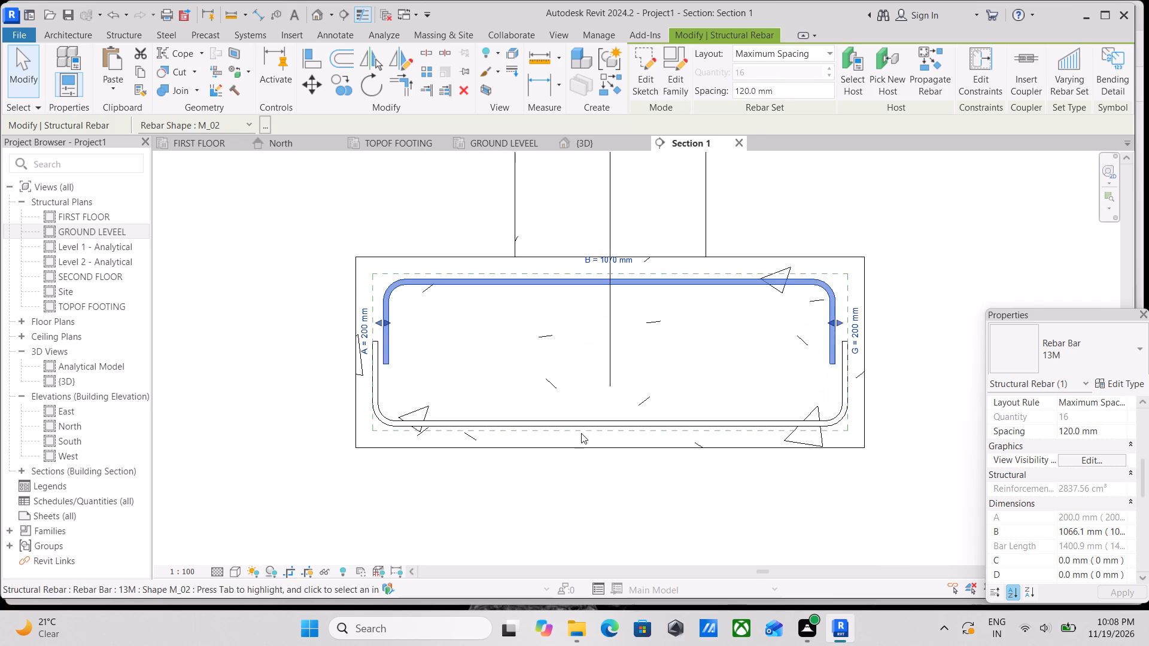
left_click(582, 426)
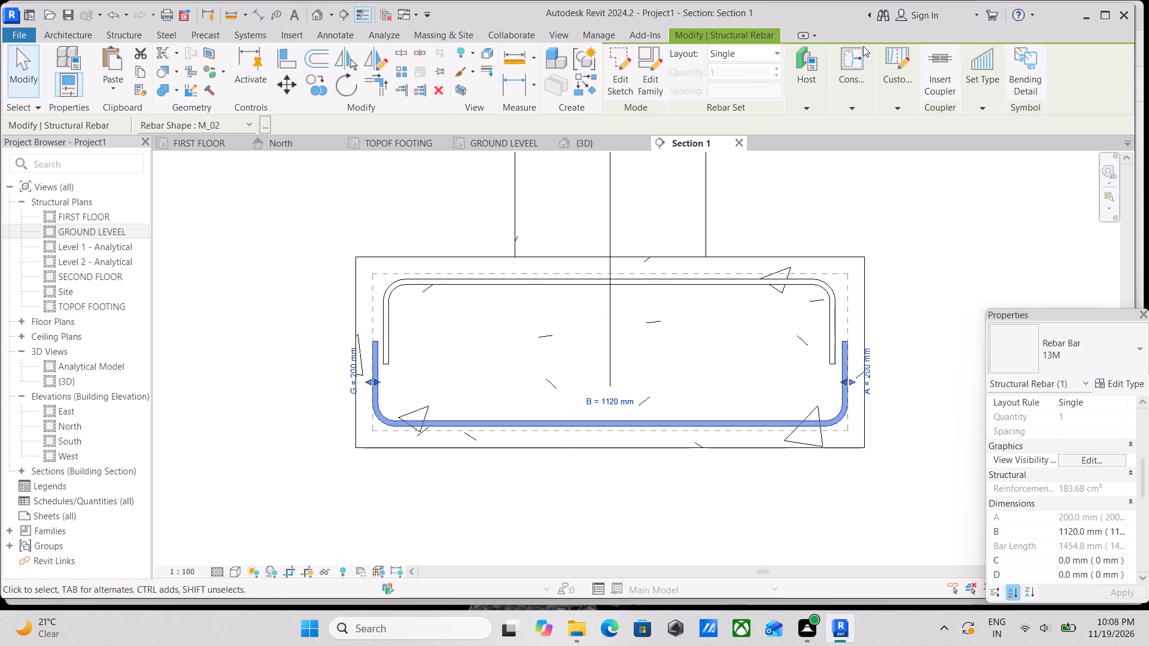
left_click(759, 57)
left_click(765, 105)
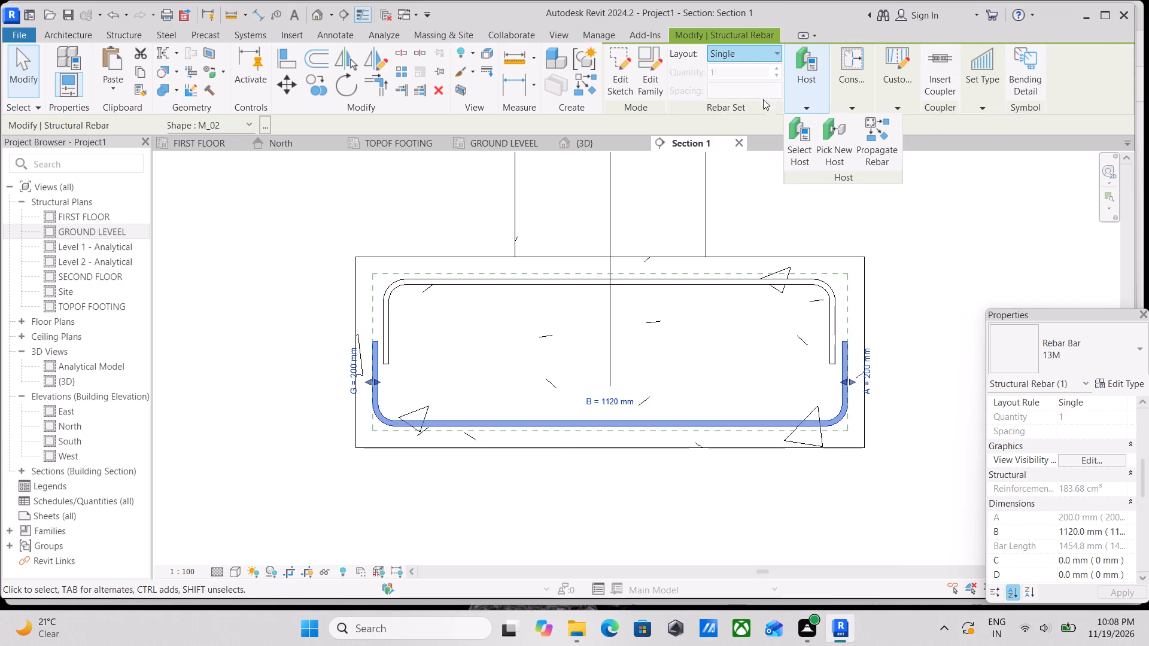
left_click_drag(774, 88, 616, 115)
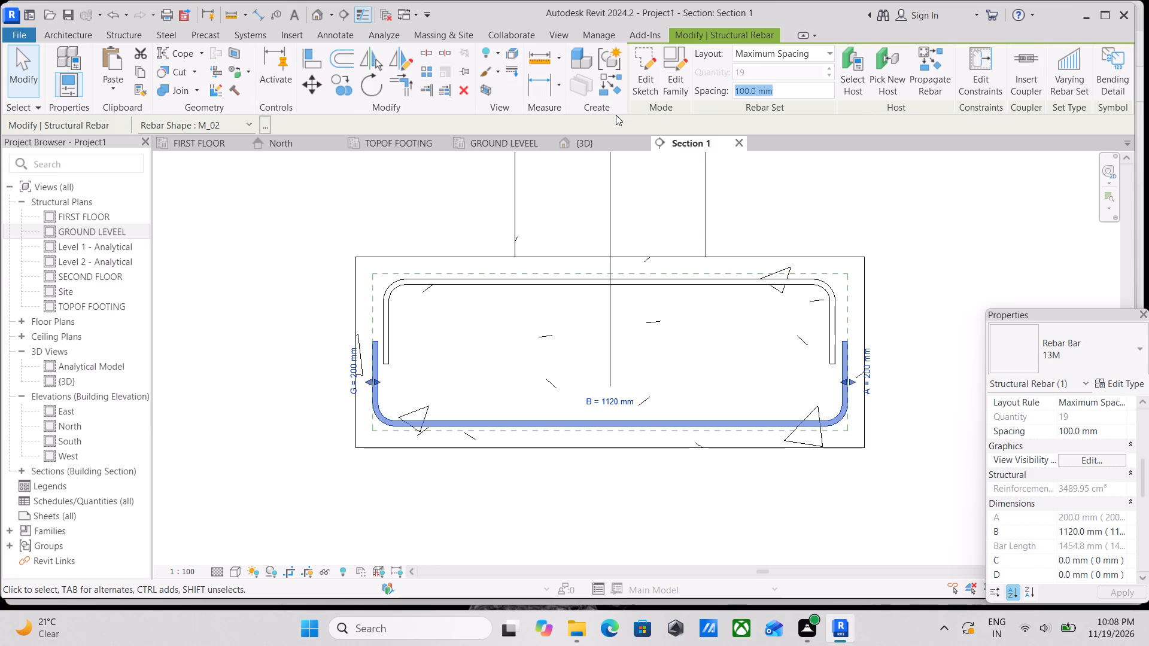
type("12")
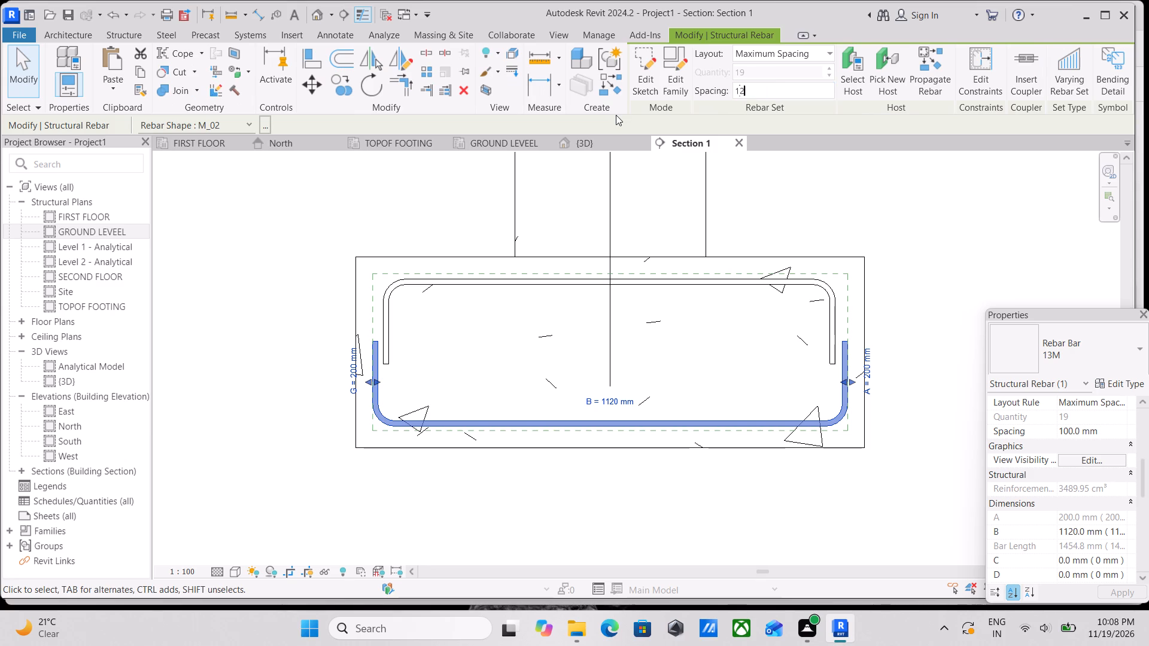
type("0MM")
key("Return")
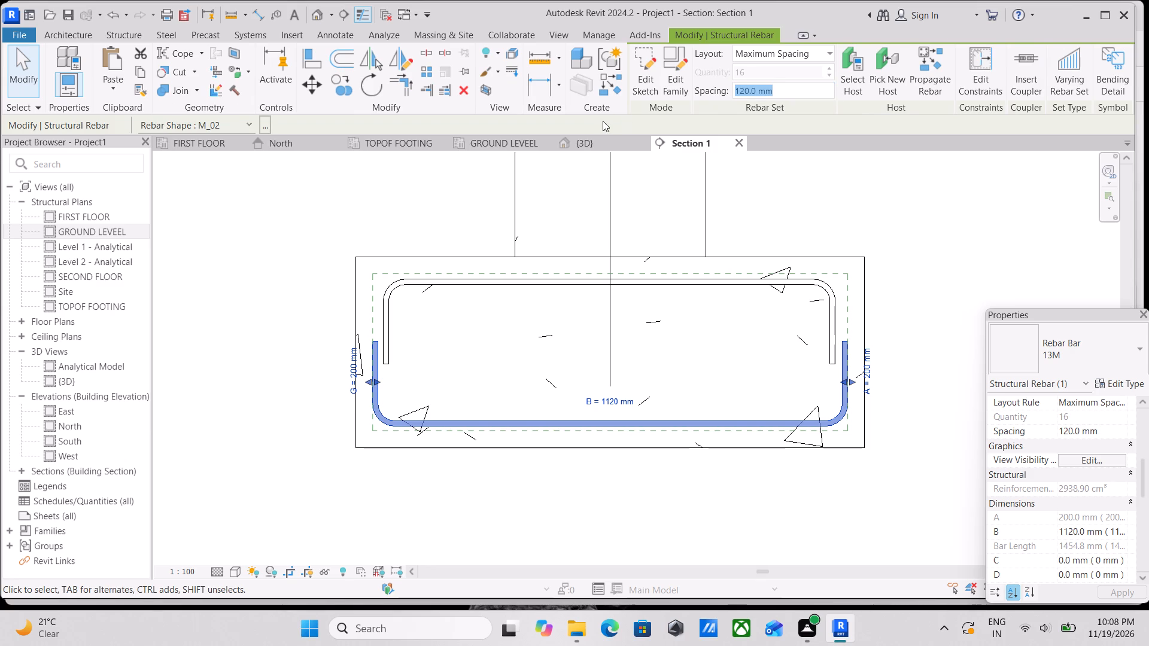
Pull the left leg of the footing's top bar slightly outward, widening its B dimension to about 1072 mm.
left_click(391, 316)
scroll(367, 322, "up", 10)
left_click_drag(411, 340, 408, 340)
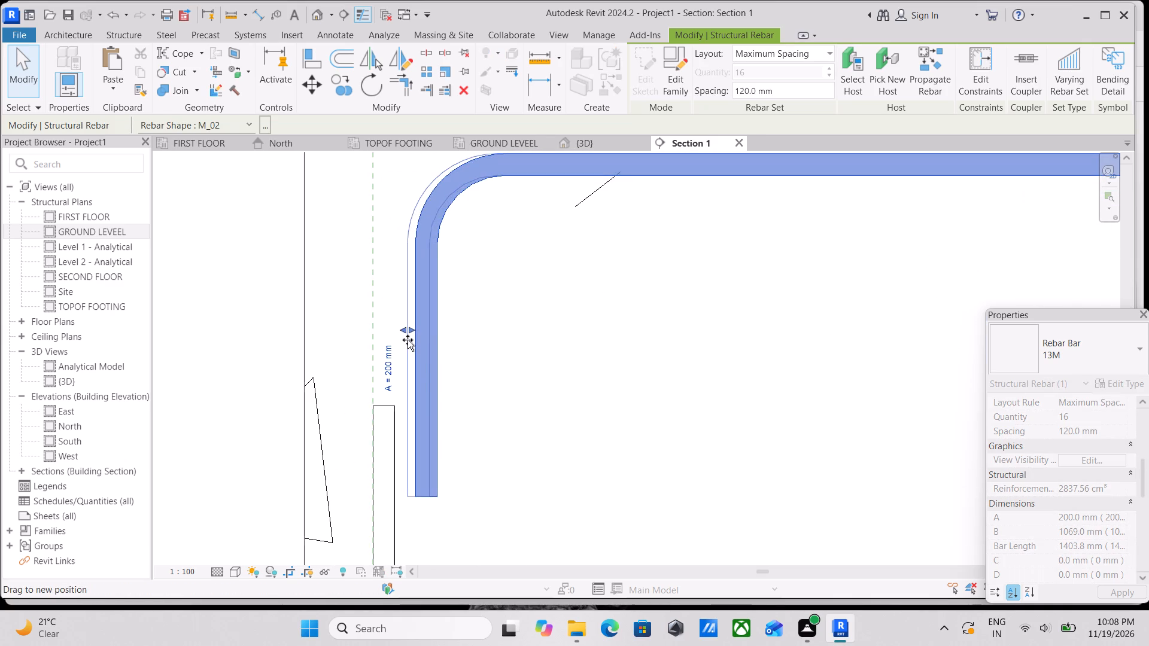
left_click_drag(408, 340, 405, 340)
Pull the right leg of the footing's top bar outward, widening its B dimension to about 1079 mm.
scroll(521, 348, "down", 3)
middle_click_drag(521, 348, 318, 368)
scroll(546, 351, "down", 2)
middle_click_drag(541, 352, 429, 362)
middle_click_drag(643, 362, 446, 364)
scroll(640, 358, "down", 1)
middle_click_drag(640, 358, 564, 364)
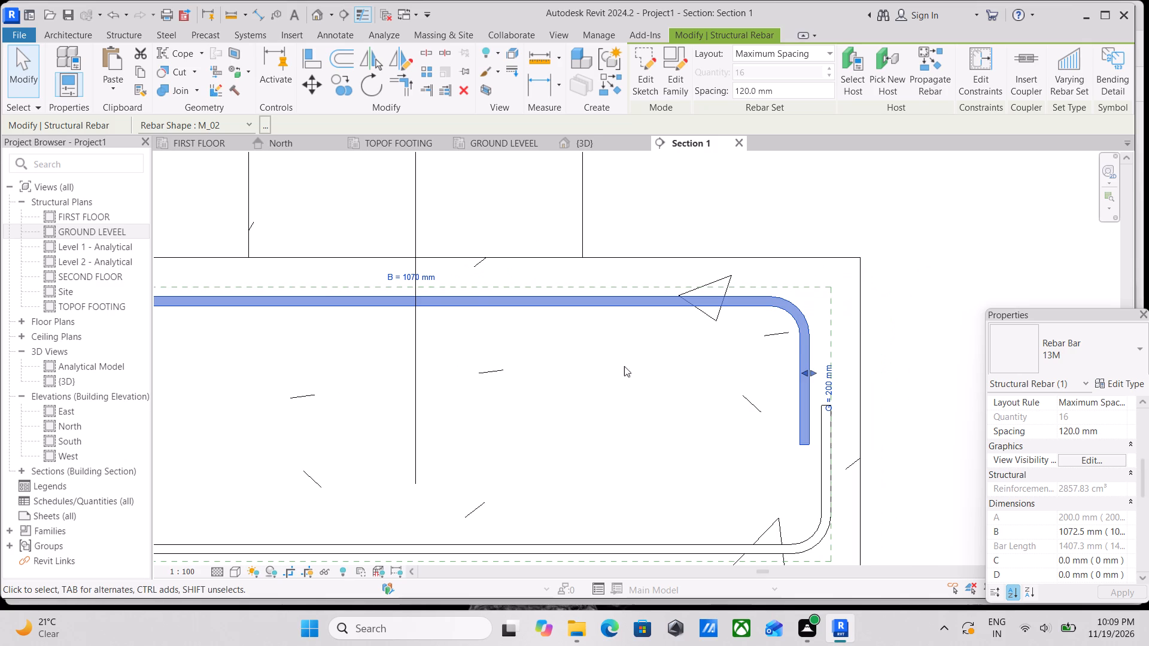
middle_click_drag(673, 361, 519, 352)
scroll(688, 379, "up", 9)
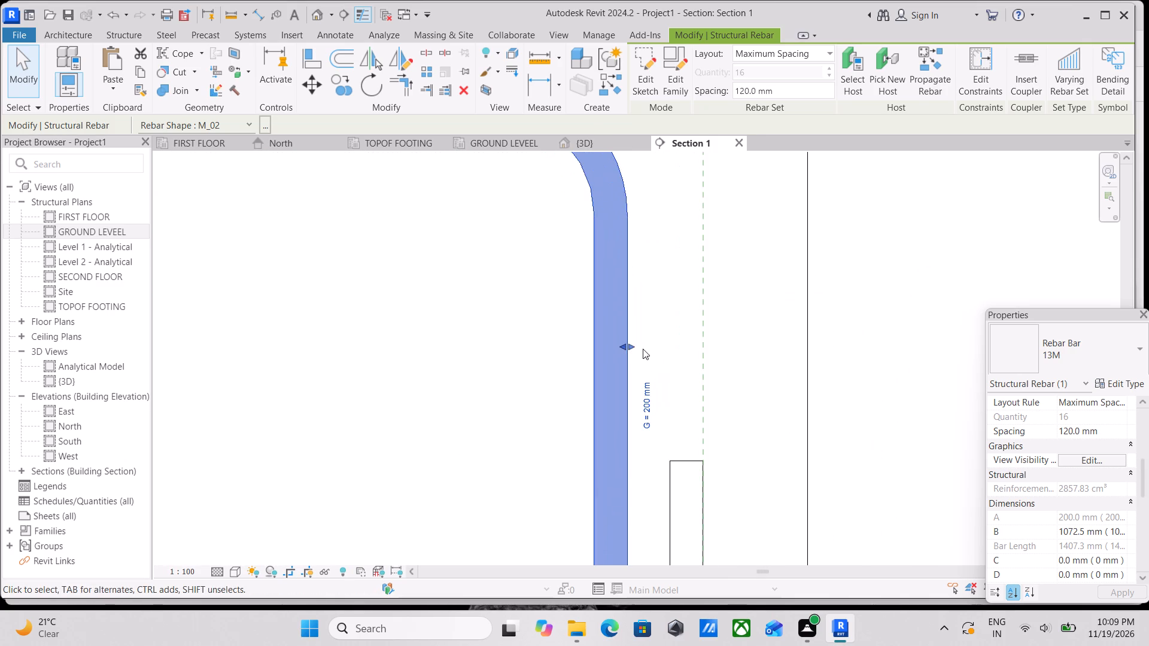
scroll(624, 345, "up", 3)
left_click_drag(630, 345, 655, 344)
Examine the position of both top bar legs relative to the bottom bar and the footing's cover in the section.
scroll(655, 344, "down", 3)
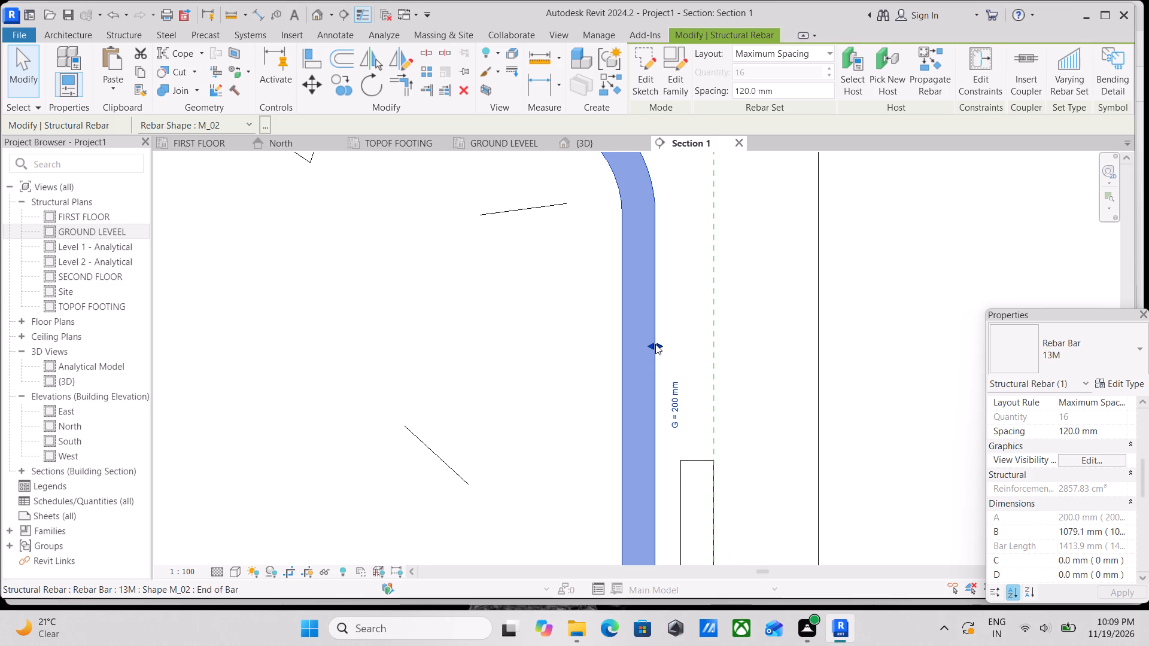
scroll(466, 374, "down", 2)
middle_click_drag(466, 374, 761, 349)
scroll(490, 368, "down", 6)
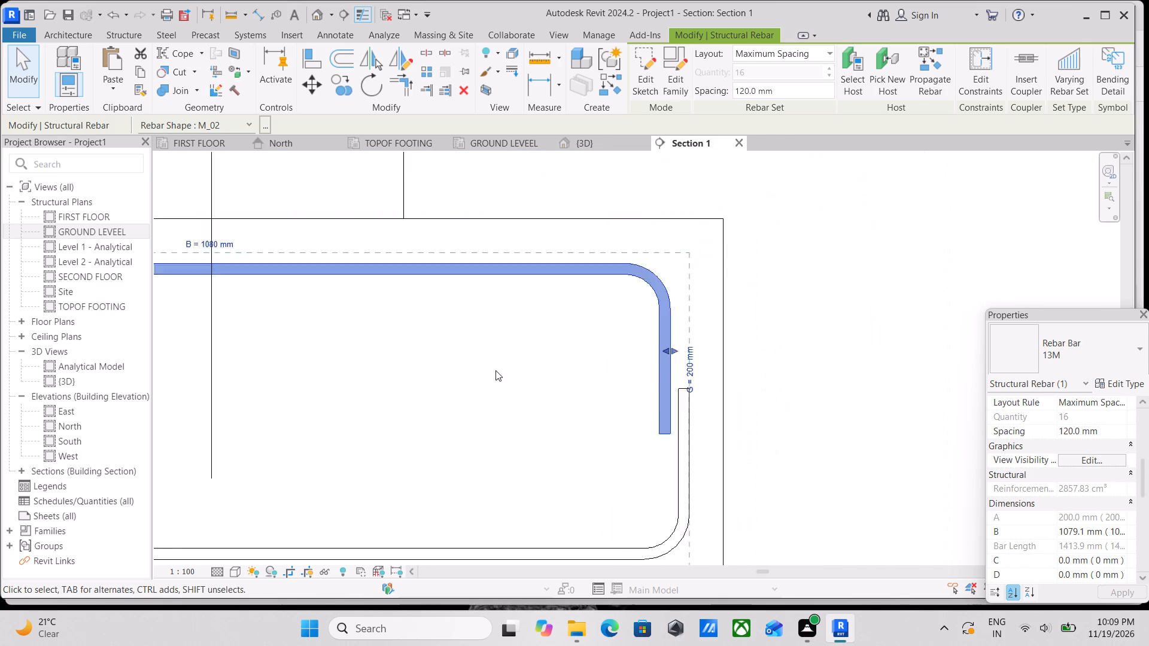
scroll(496, 370, "down", 10)
middle_click_drag(496, 370, 598, 392)
scroll(598, 392, "down", 3)
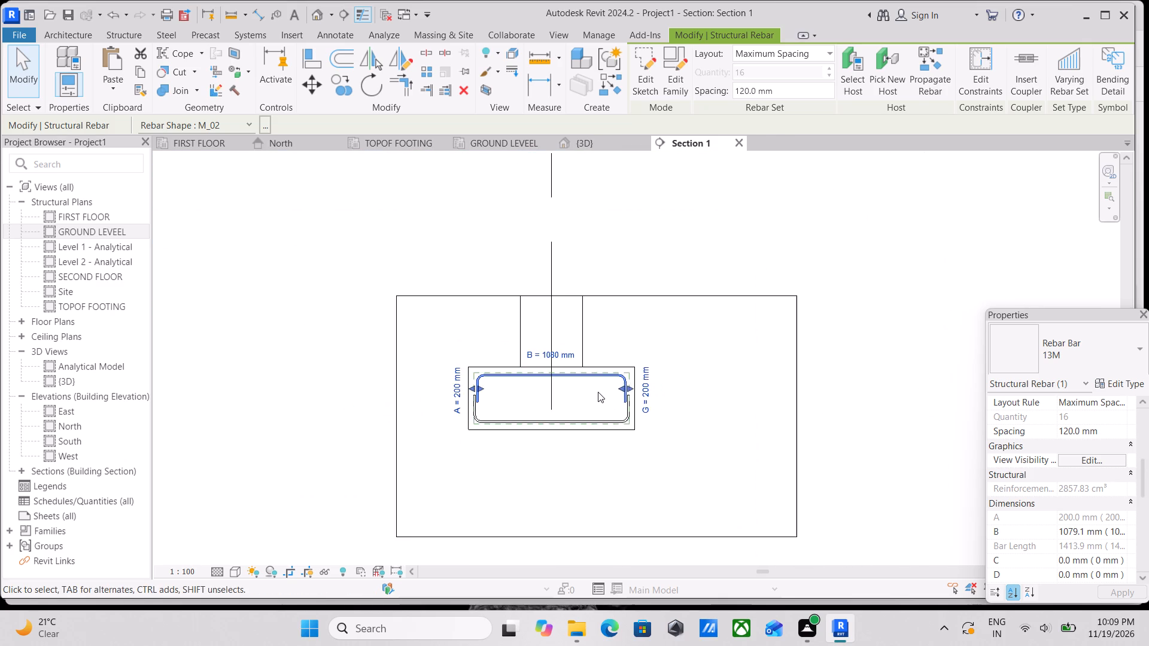
scroll(598, 392, "up", 7)
scroll(471, 413, "up", 3)
middle_click_drag(186, 388, 400, 409)
scroll(186, 388, "up", 1)
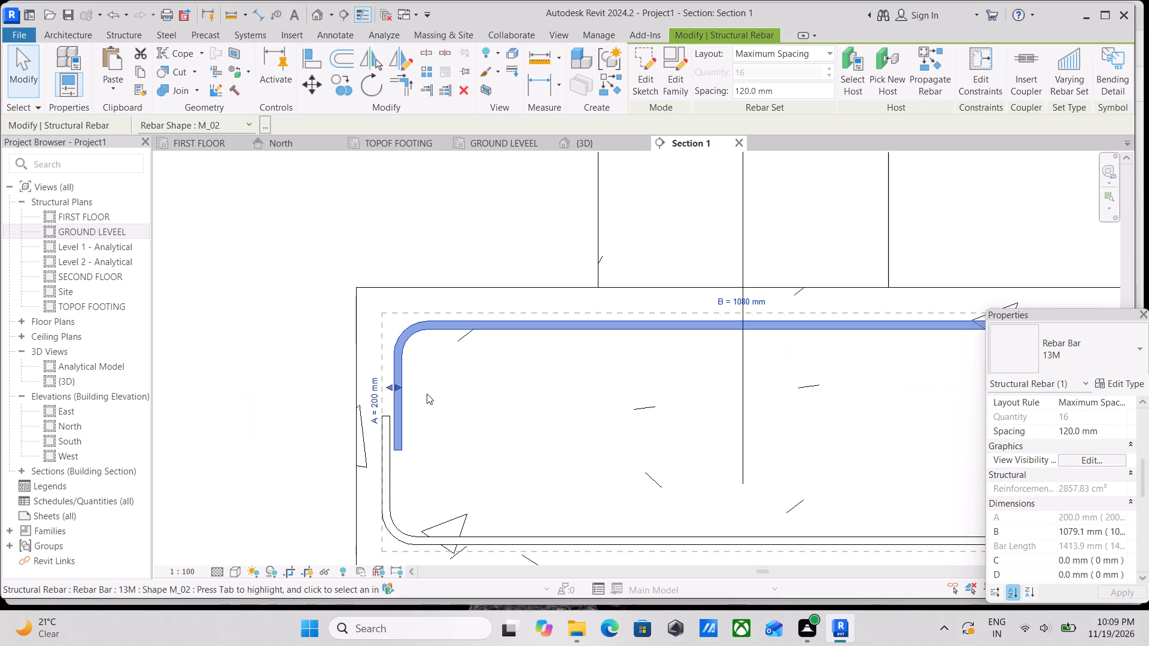
scroll(597, 403, "down", 2)
middle_click_drag(598, 405, 521, 389)
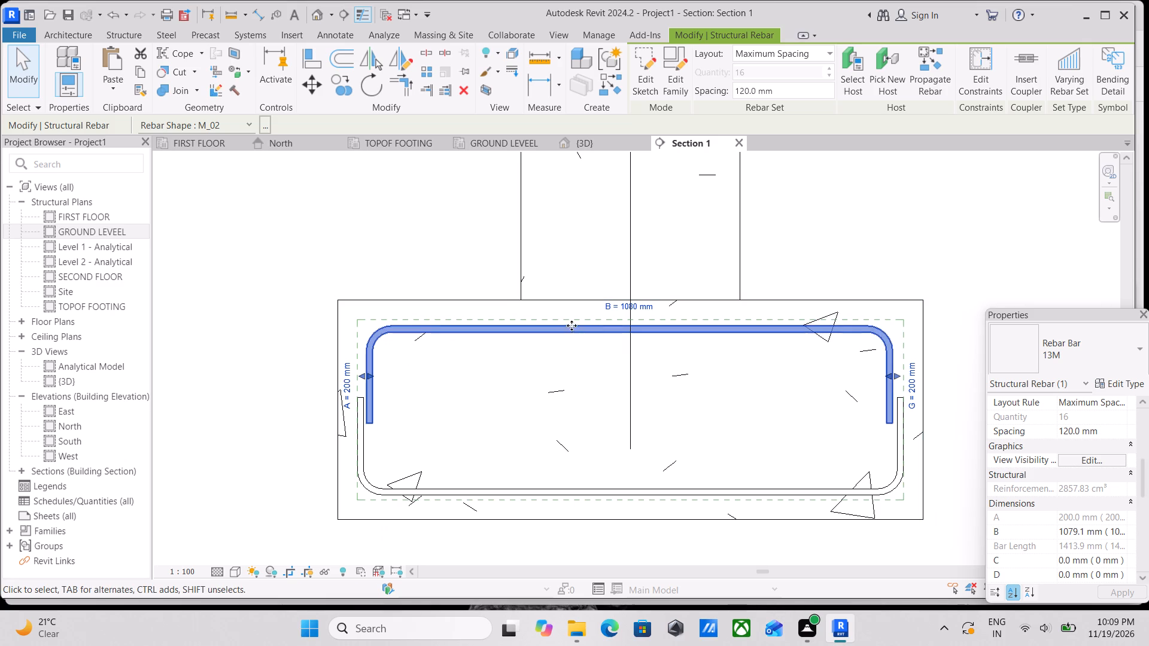
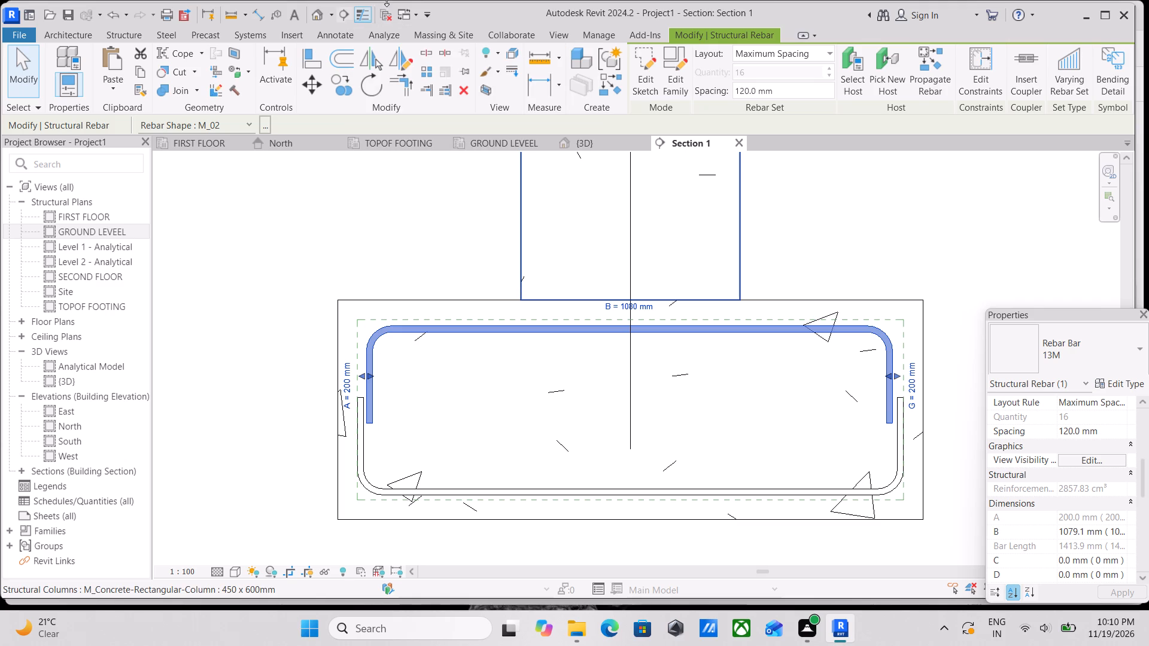
Inspect the footing's bottom U-shaped rebar set and its top U-shaped rebar set in the section.
left_click(452, 492)
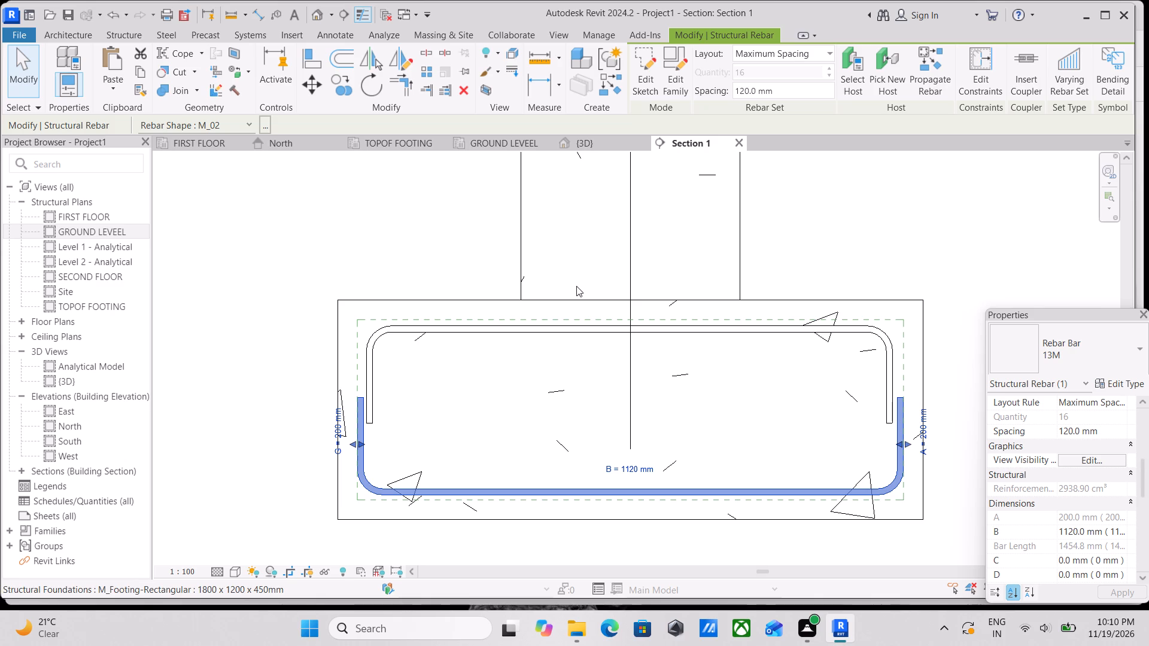
left_click(548, 335)
middle_click_drag(549, 370, 455, 370)
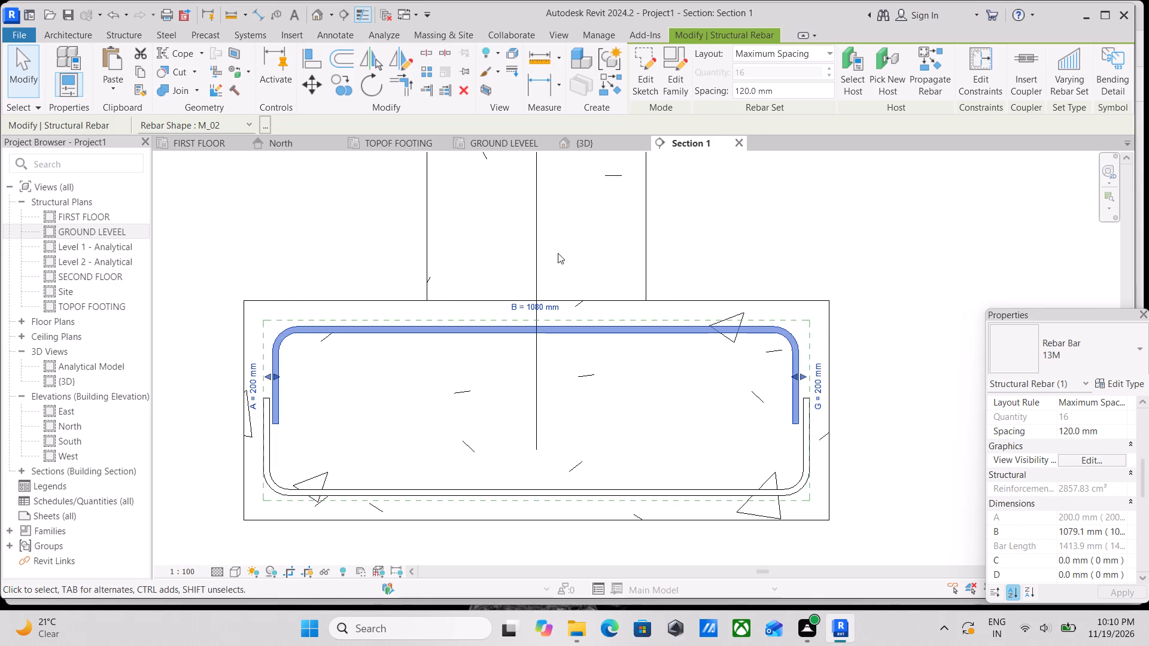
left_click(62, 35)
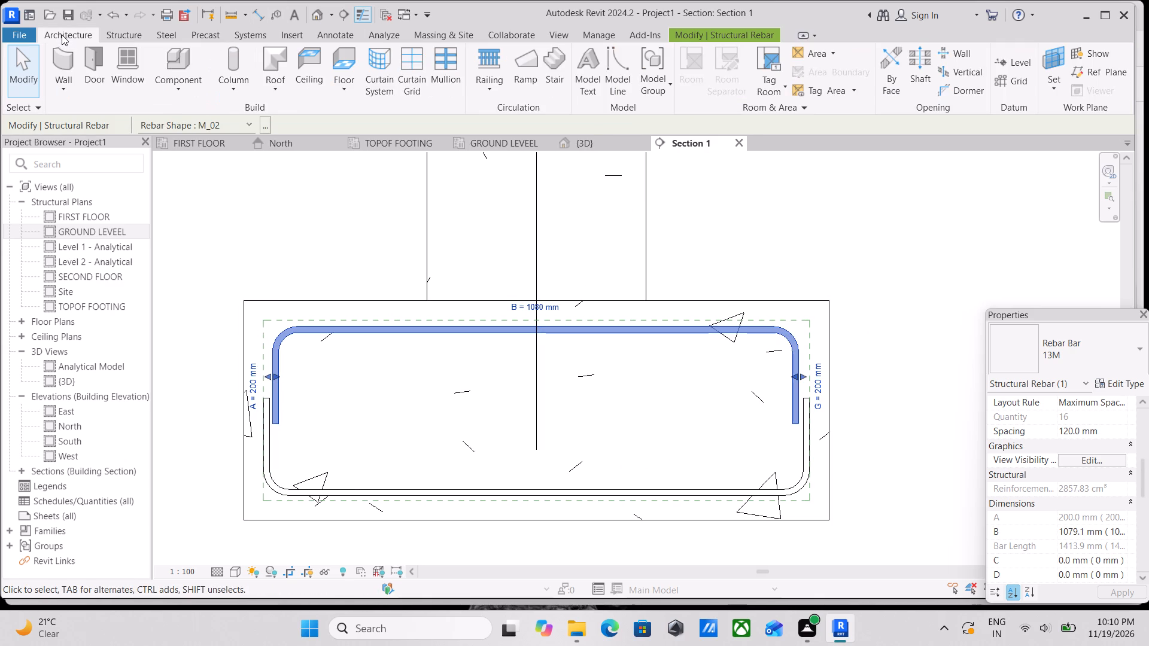
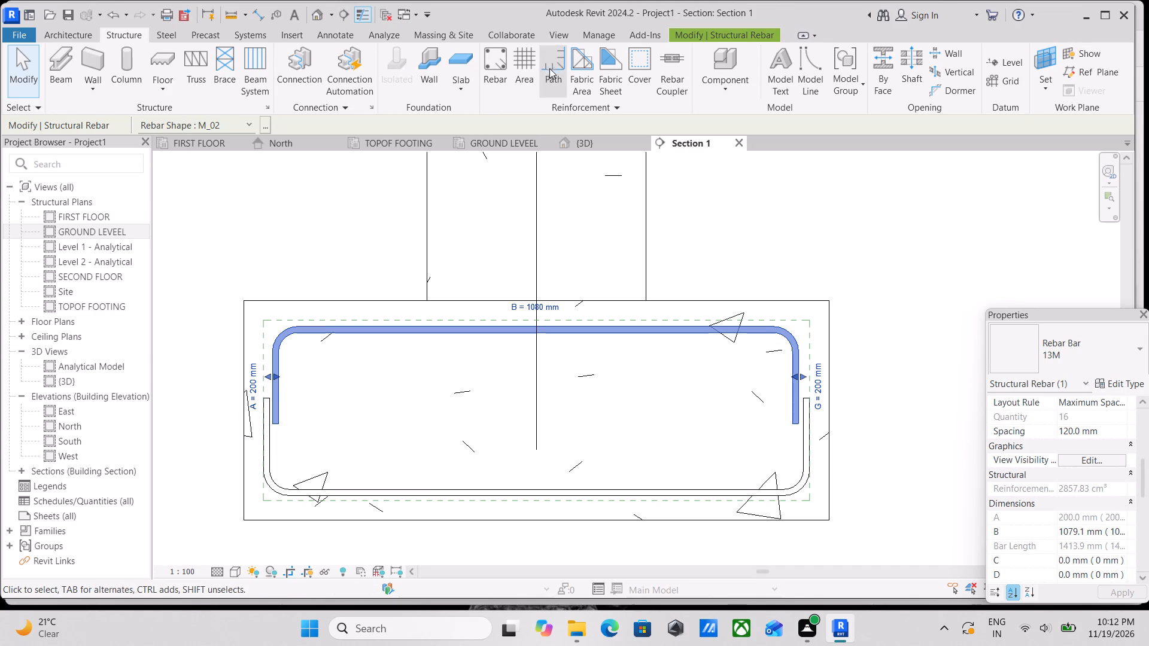
Place two M_02 rebars perpendicular to cover at the footing's left end, about 75 mm below its top and 79 mm above its bottom.
left_click(498, 76)
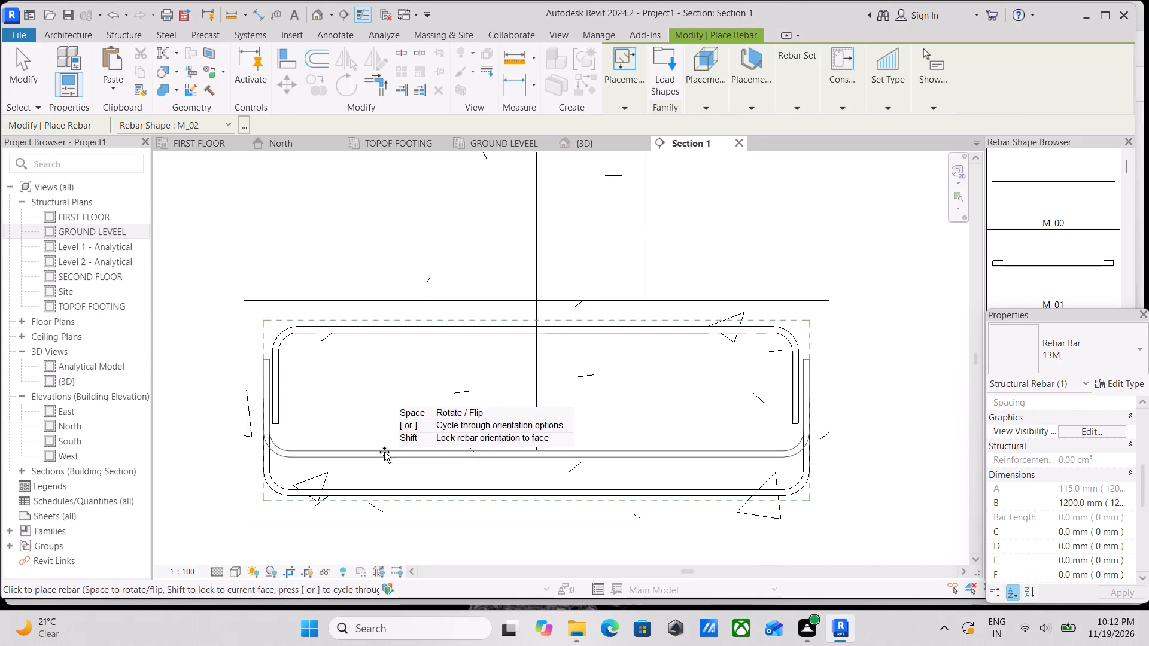
left_click(752, 95)
left_click(842, 150)
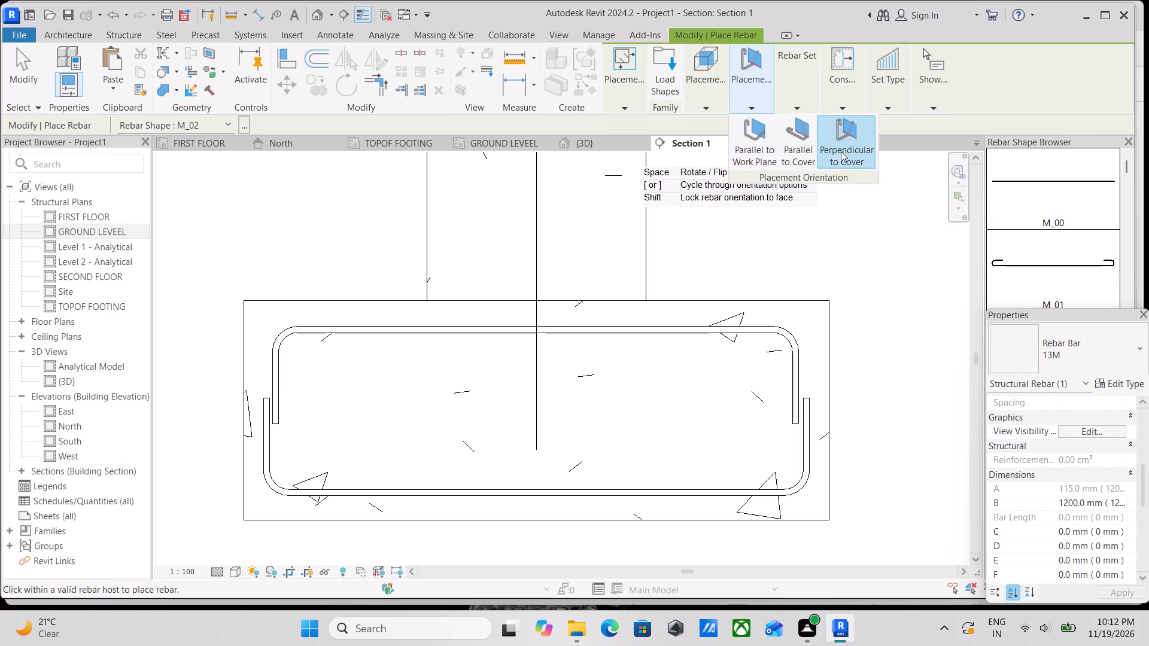
scroll(301, 395, "up", 3)
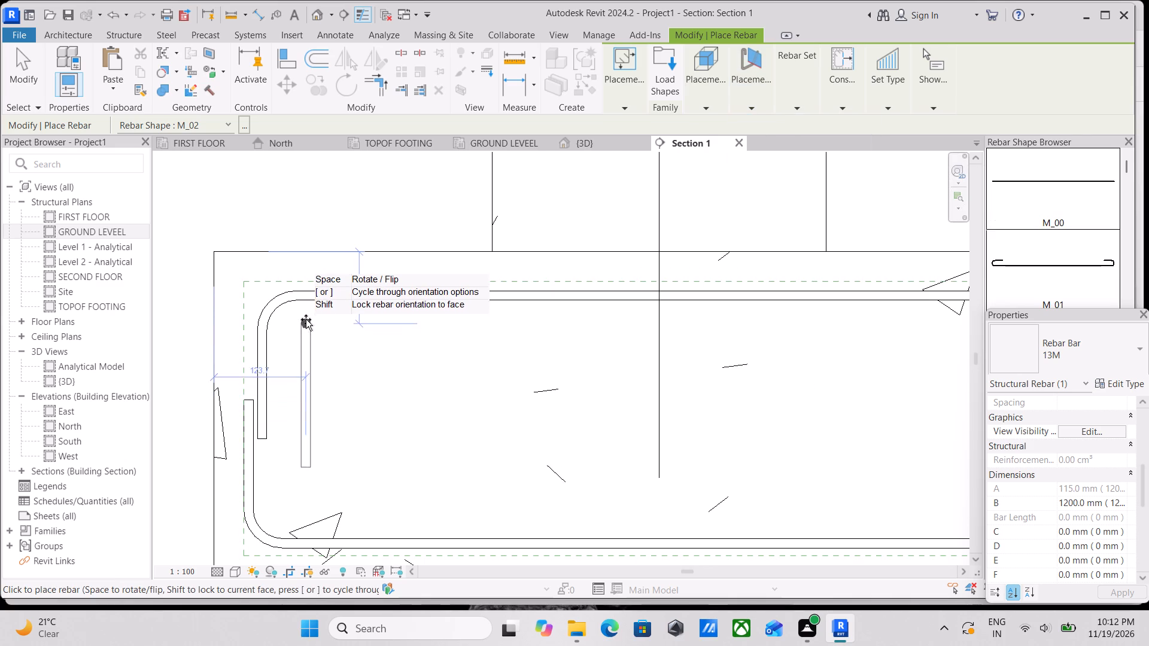
left_click(304, 307)
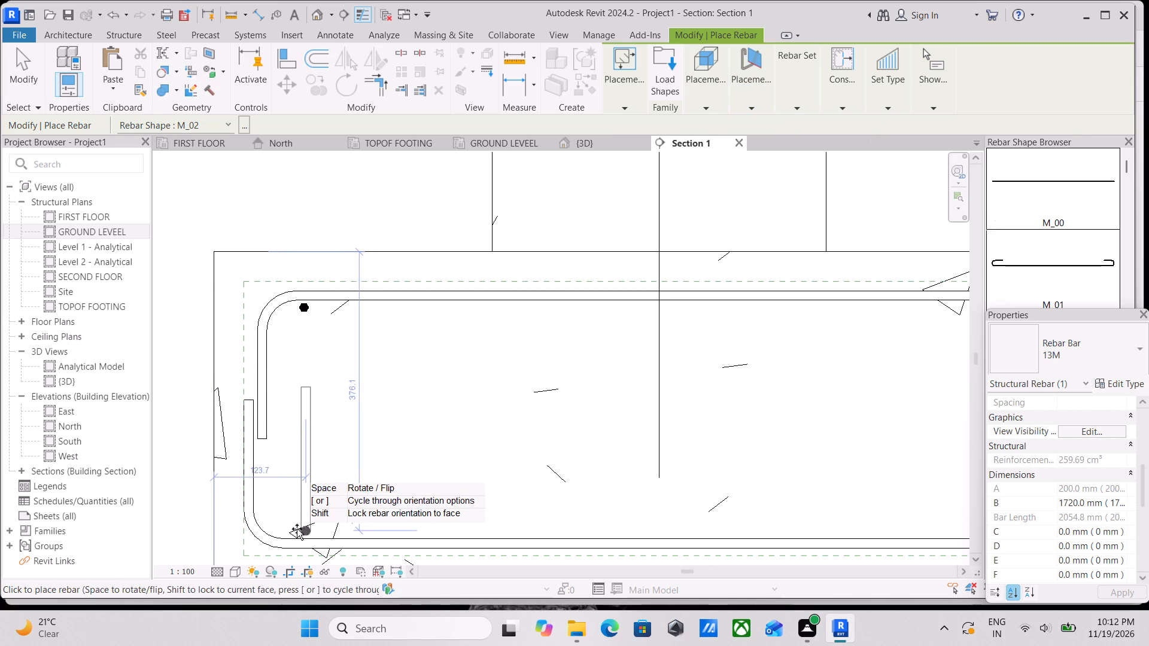
left_click(287, 527)
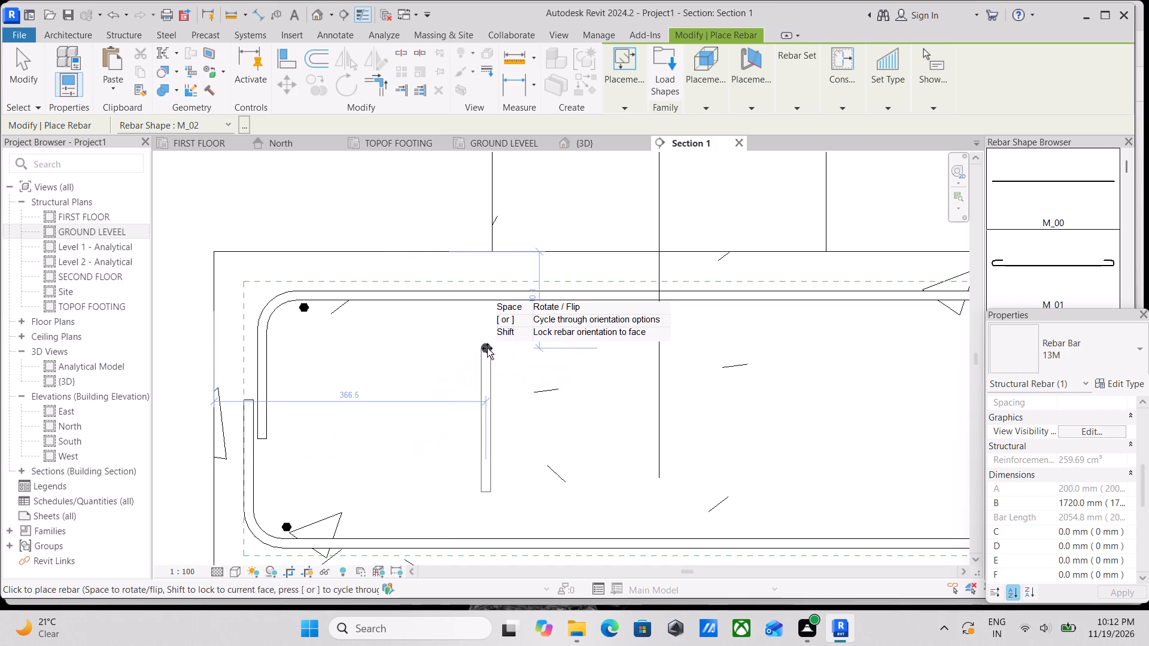
key("Escape")
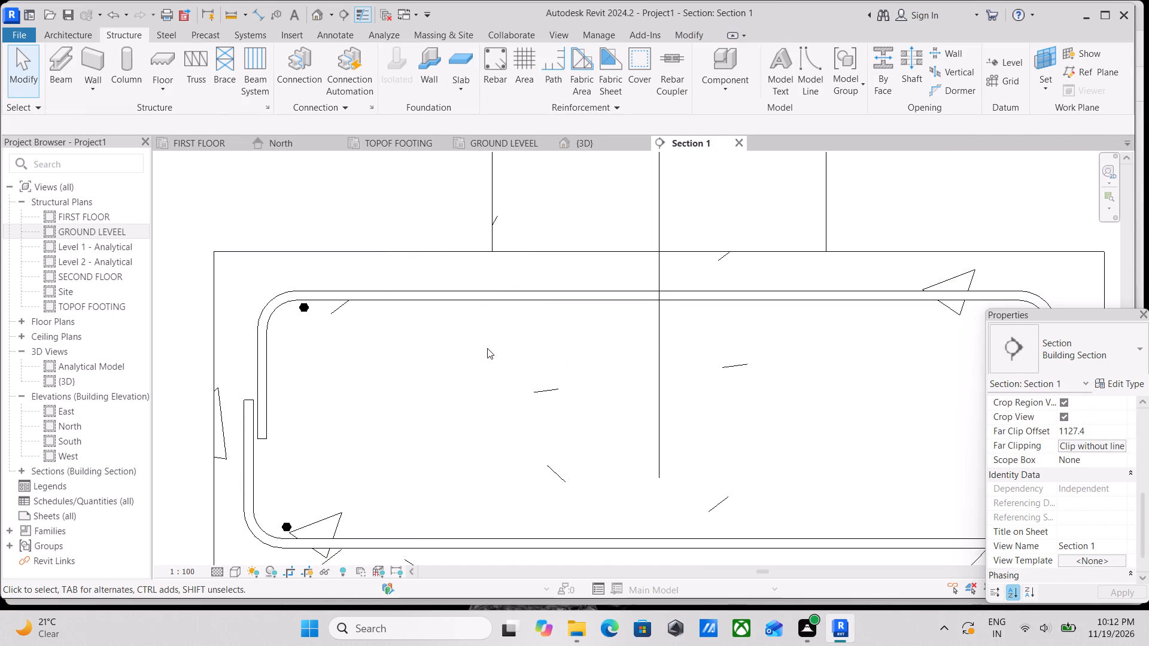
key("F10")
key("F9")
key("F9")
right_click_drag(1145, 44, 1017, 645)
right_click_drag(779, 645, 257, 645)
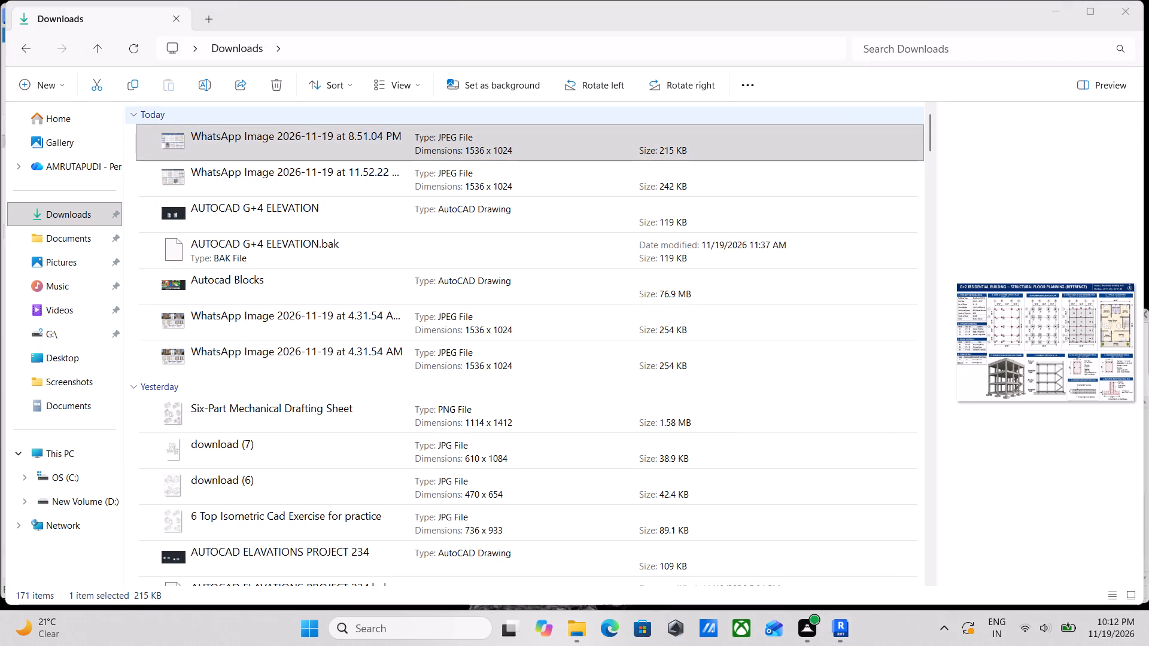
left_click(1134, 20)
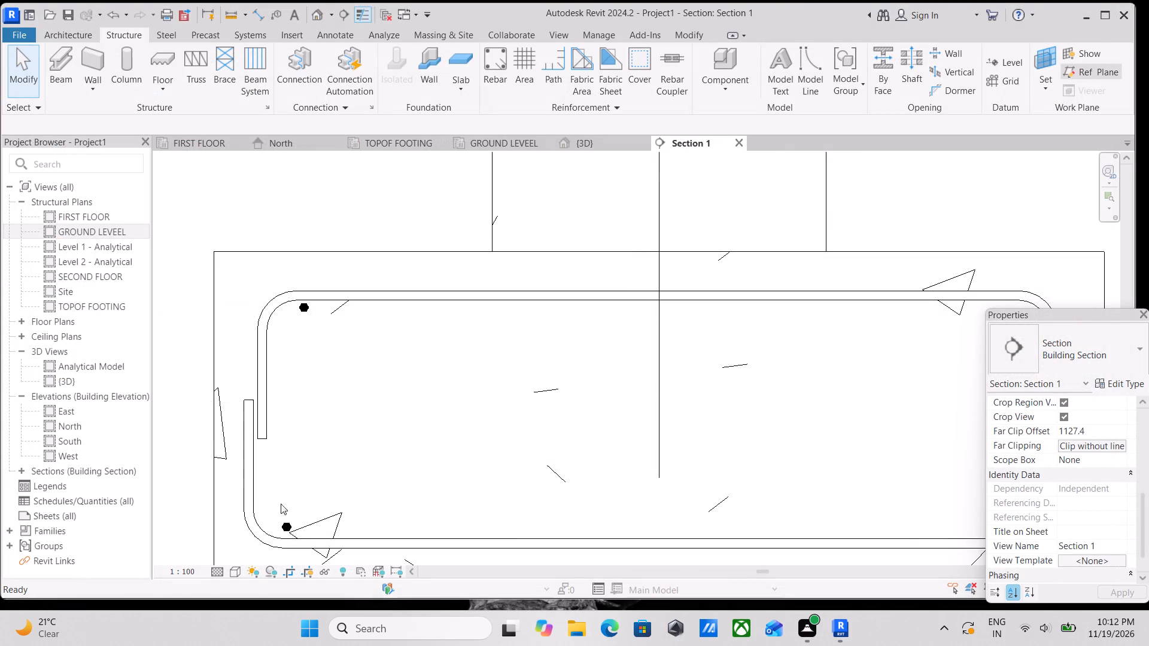
Examine the positions of the upper and lower perpendicular corner bars relative to the footing's edges.
scroll(300, 500, "up", 2)
left_click(289, 532)
left_click(284, 534)
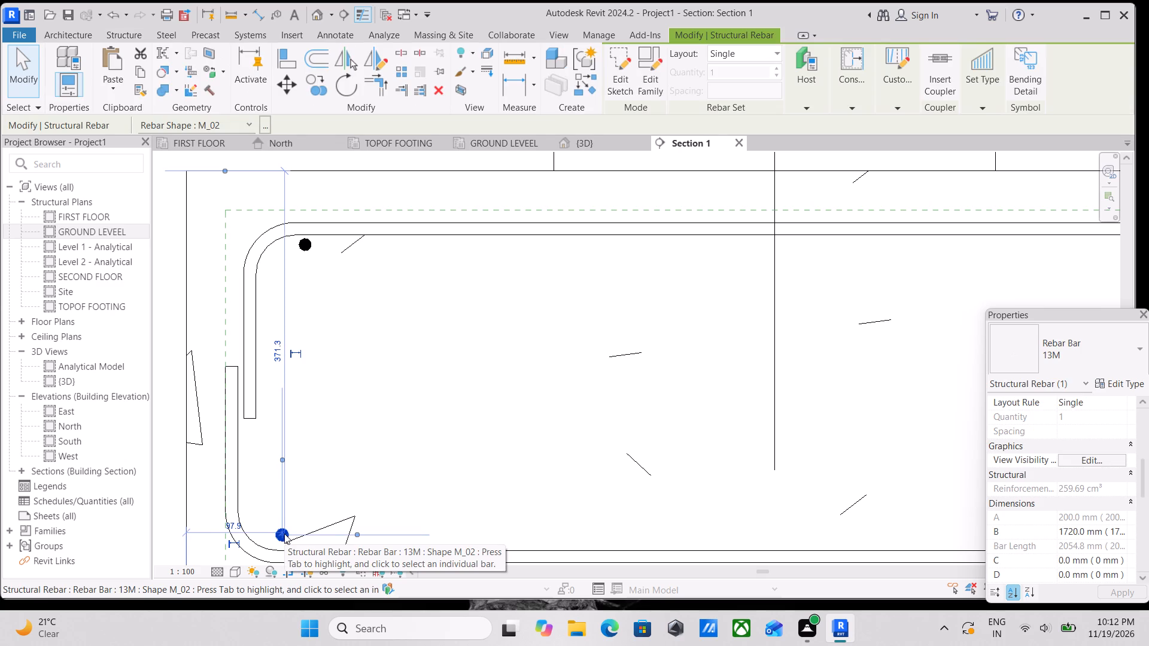
type("........")
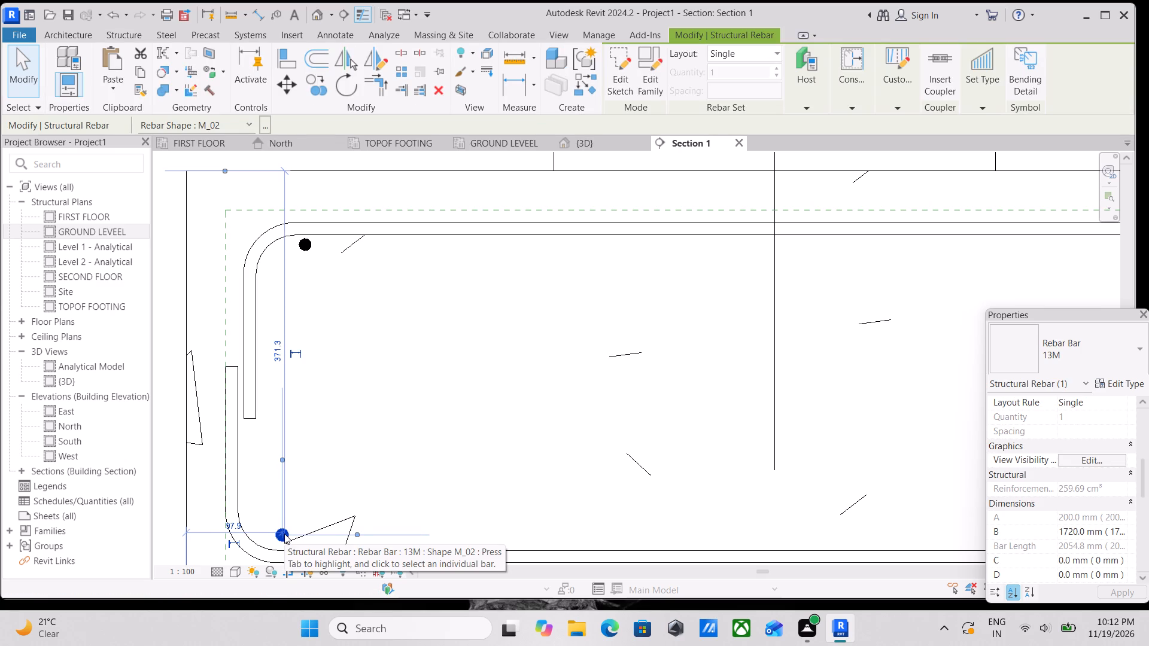
left_click(304, 252)
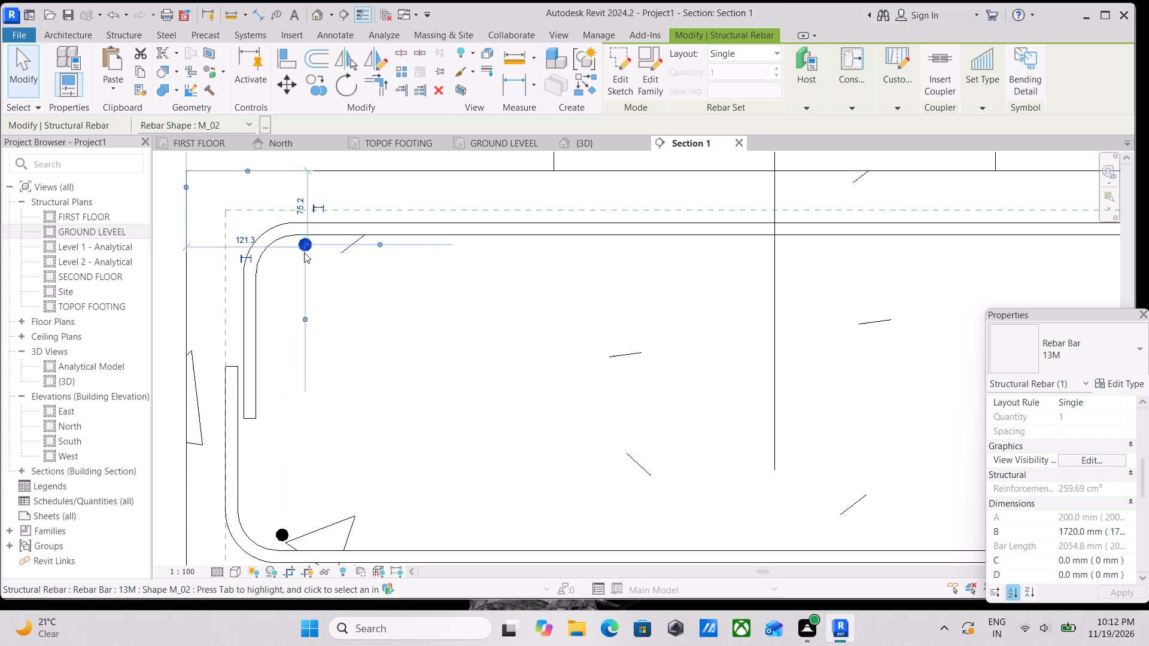
scroll(420, 117, "down", 2)
middle_click_drag(375, 269, 337, 170)
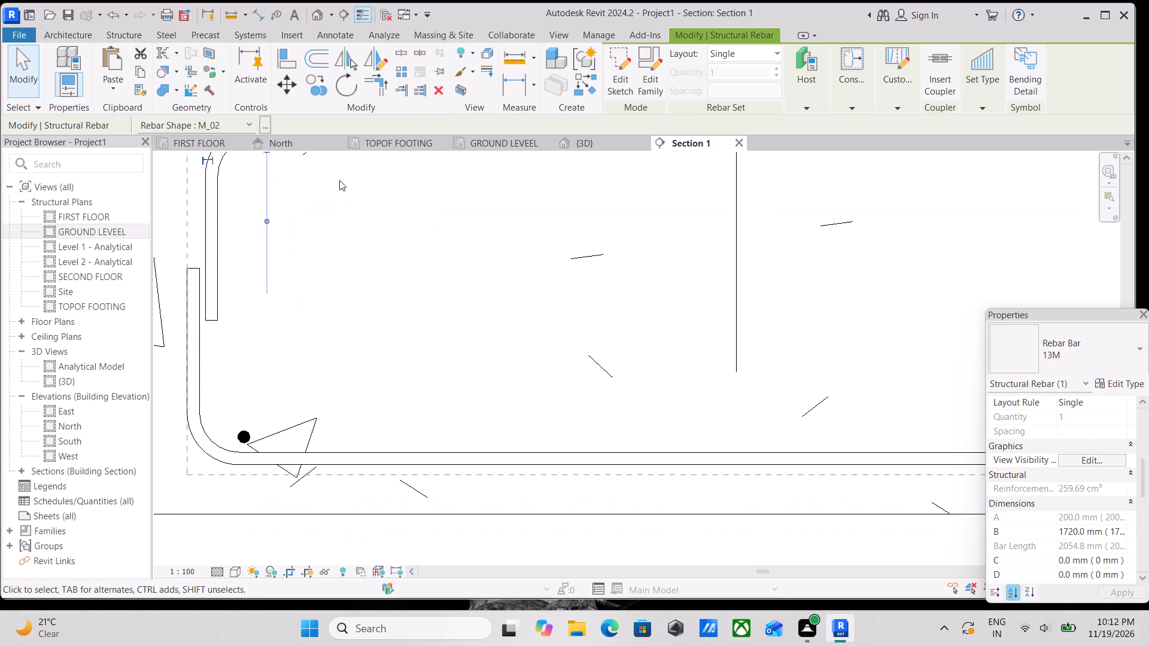
left_click(245, 433)
scroll(299, 260, "down", 2)
middle_click_drag(300, 264, 297, 306)
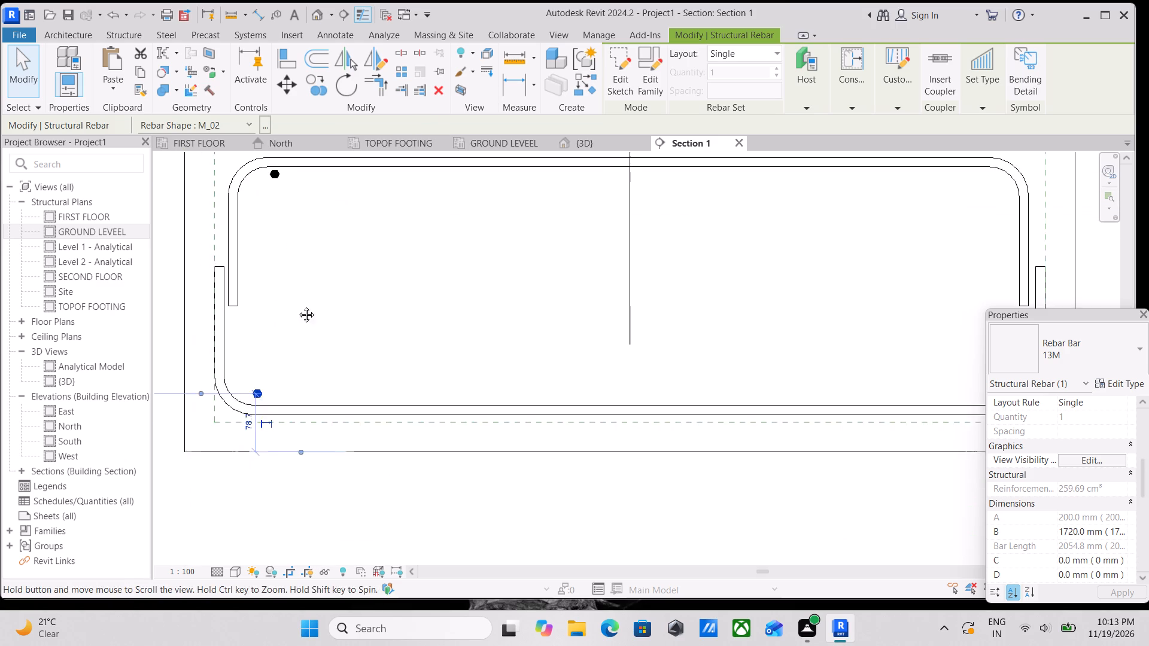
middle_click_drag(297, 306, 291, 386)
scroll(291, 383, "up", 1)
Set the upper perpendicular bar's layout to Maximum Spacing with a spacing of 120 mm.
left_click(262, 282)
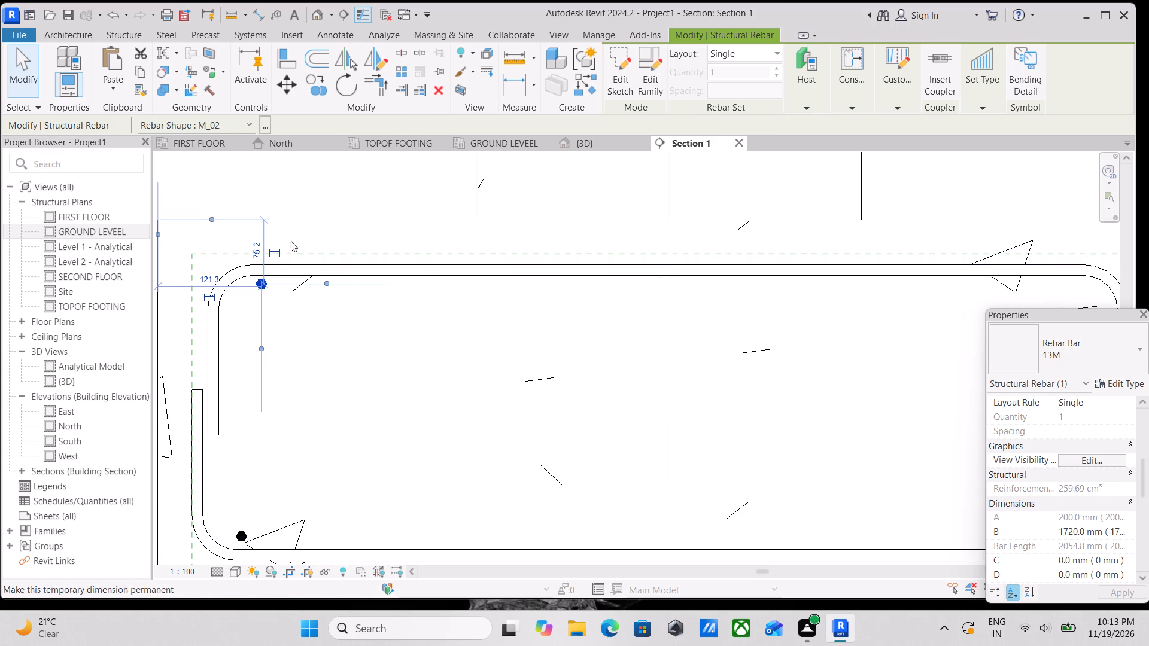
left_click(761, 60)
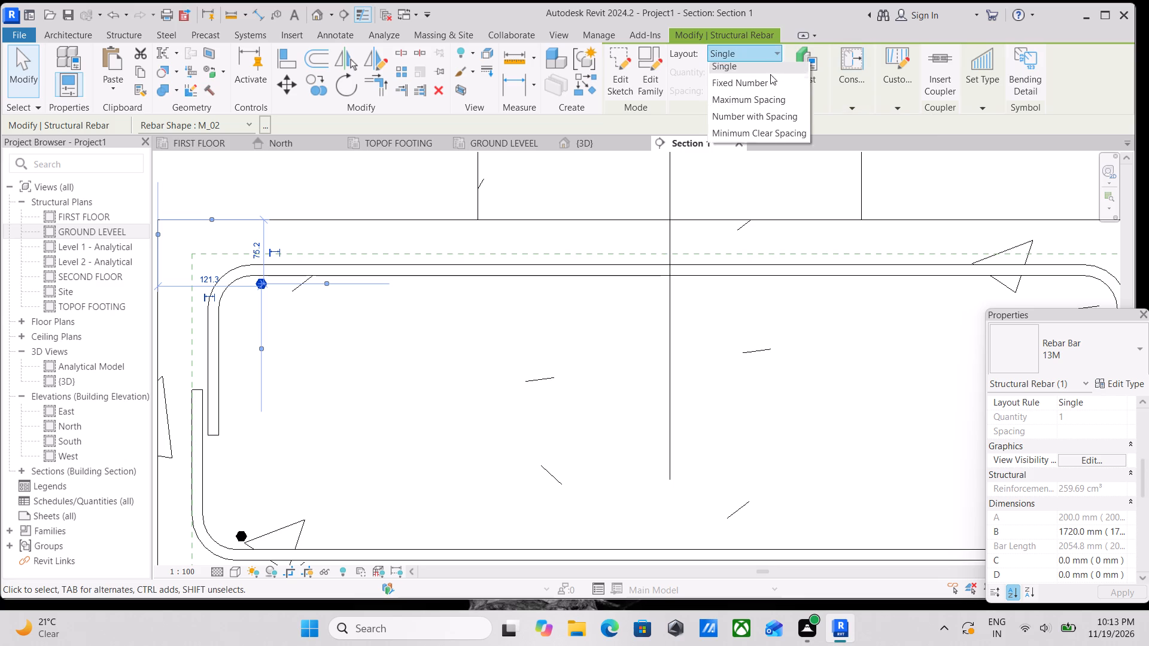
left_click(770, 100)
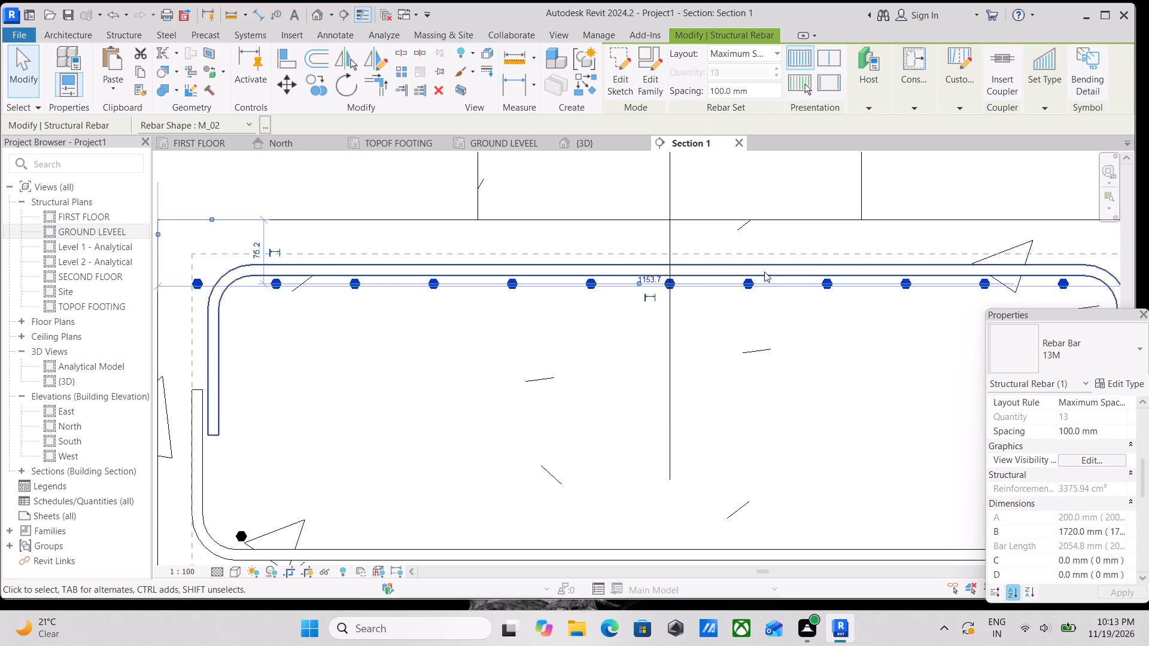
scroll(764, 273, "down", 3)
middle_click_drag(764, 273, 706, 295)
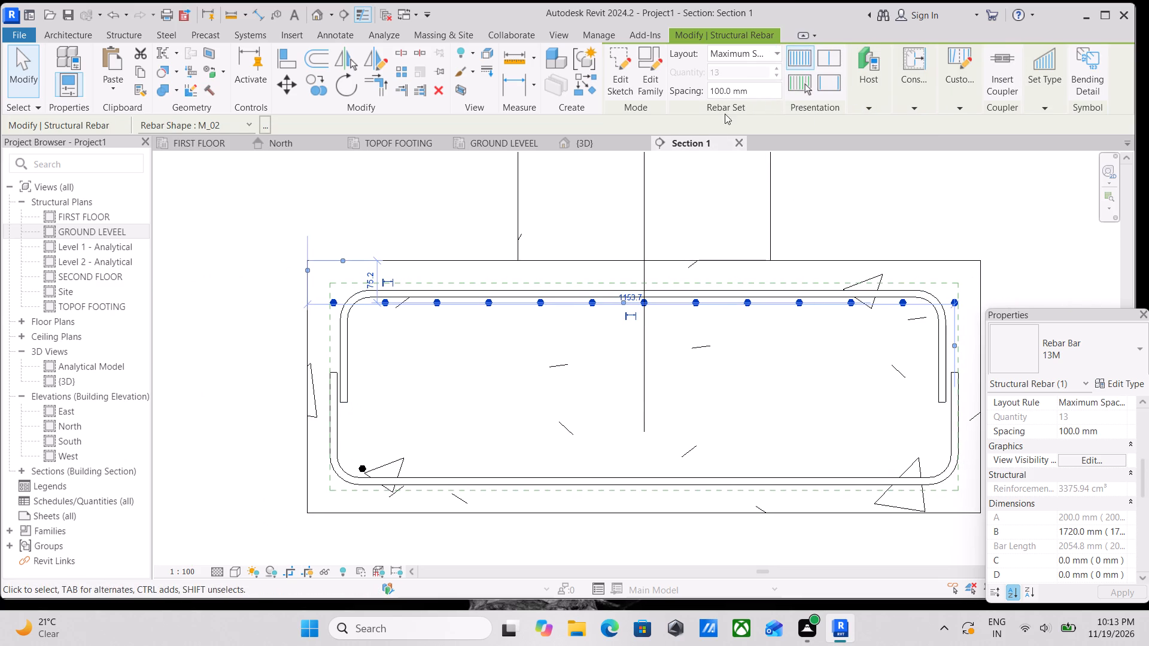
left_click_drag(753, 92, 655, 116)
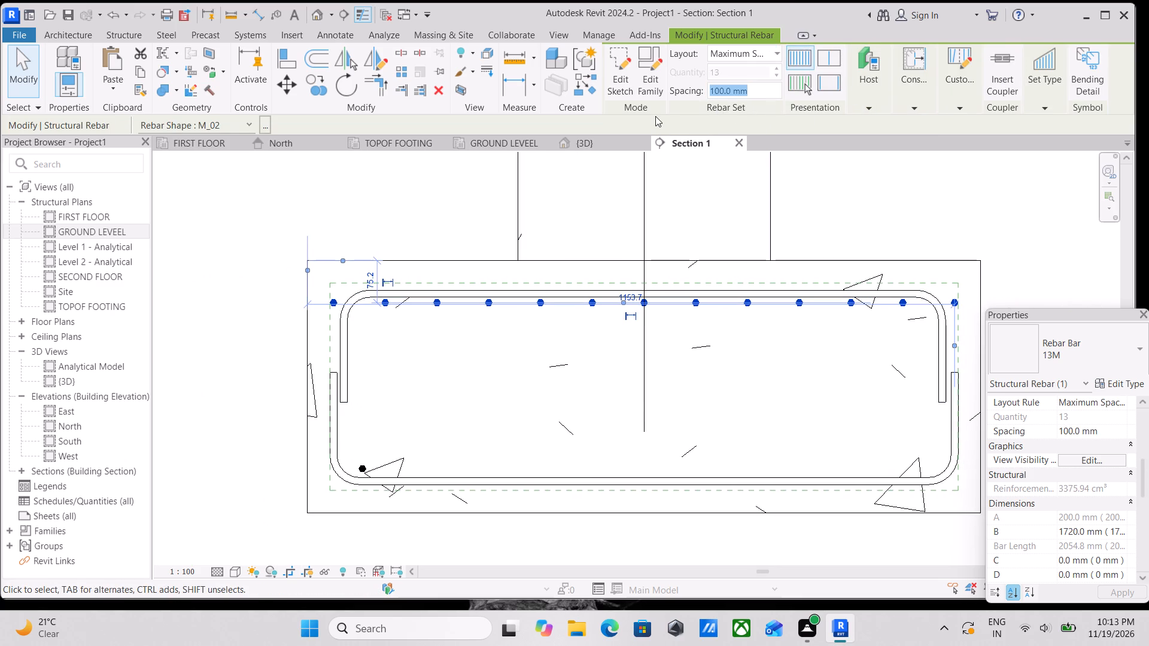
type("12")
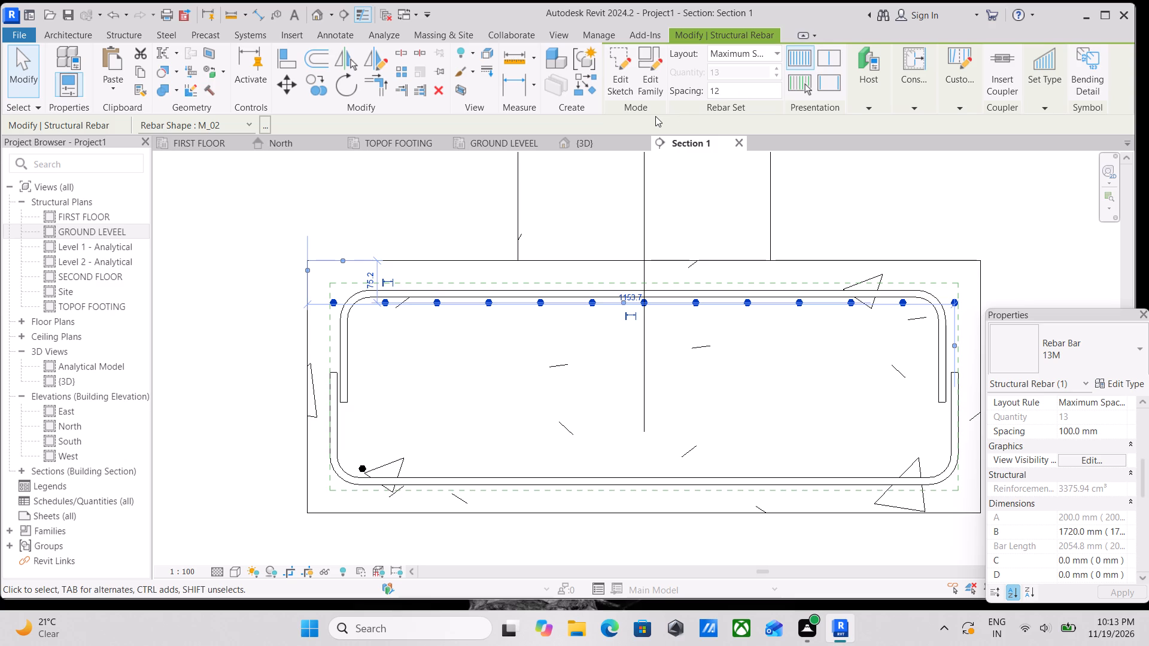
type("0MM")
key("Return")
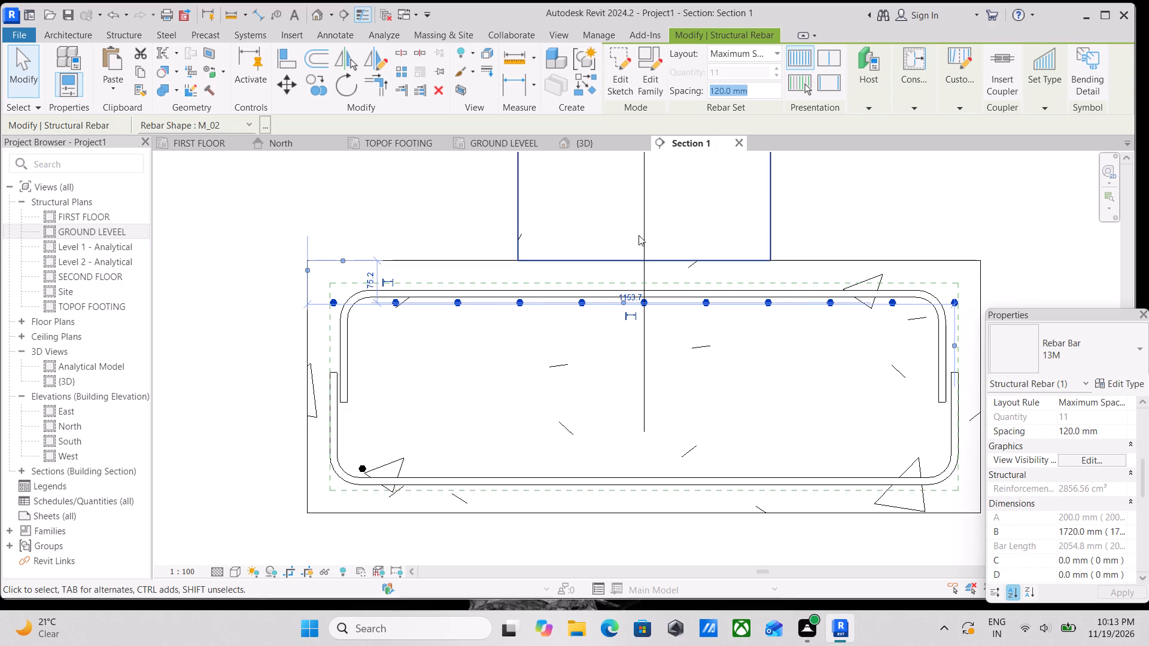
scroll(447, 378, "up", 1)
key("Escape")
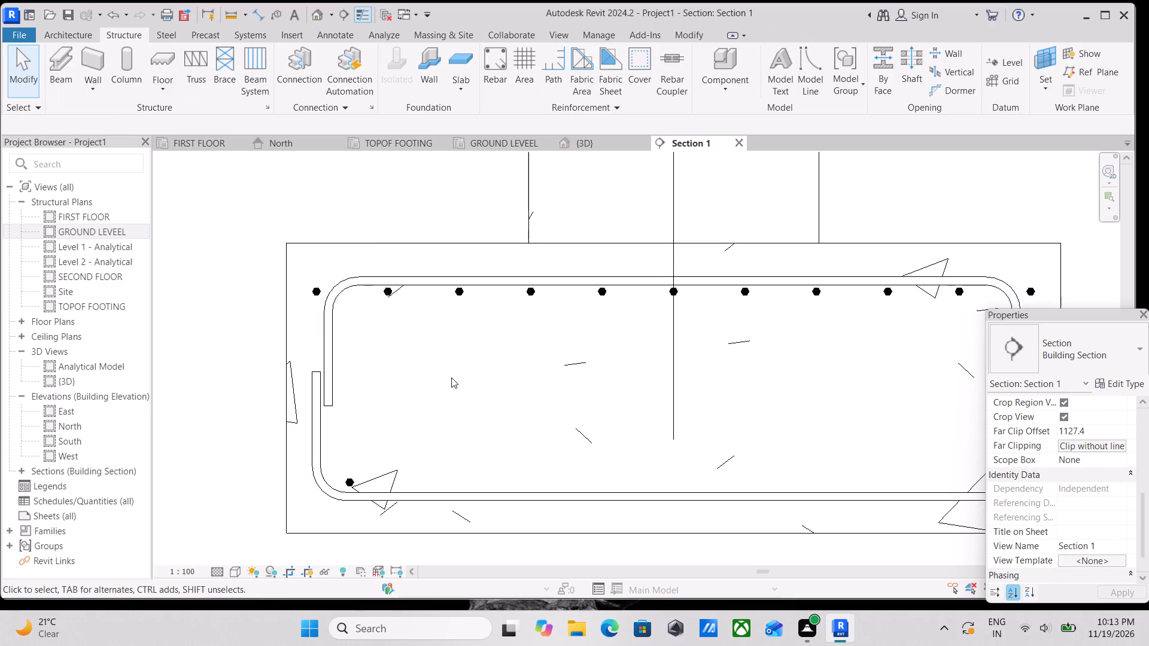
Shorten the upper bar set from both ends, aligning its left end with the lower corner bar and its right about 119 mm from the edge.
left_click(314, 286)
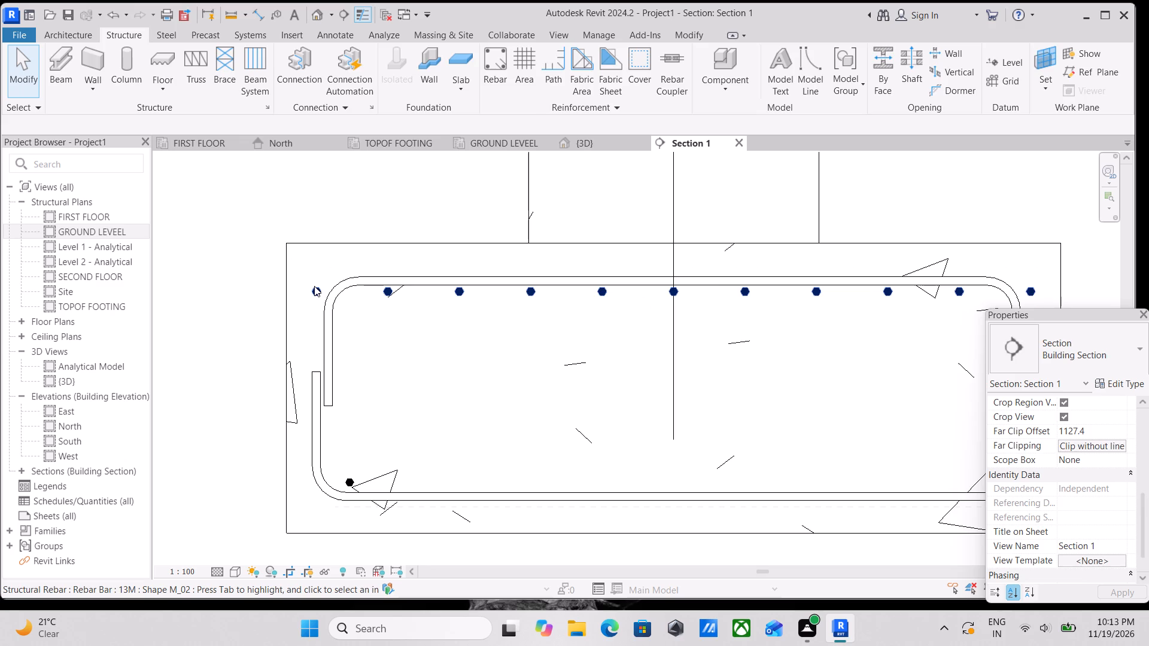
scroll(322, 303, "up", 1)
left_click_drag(321, 357, 342, 360)
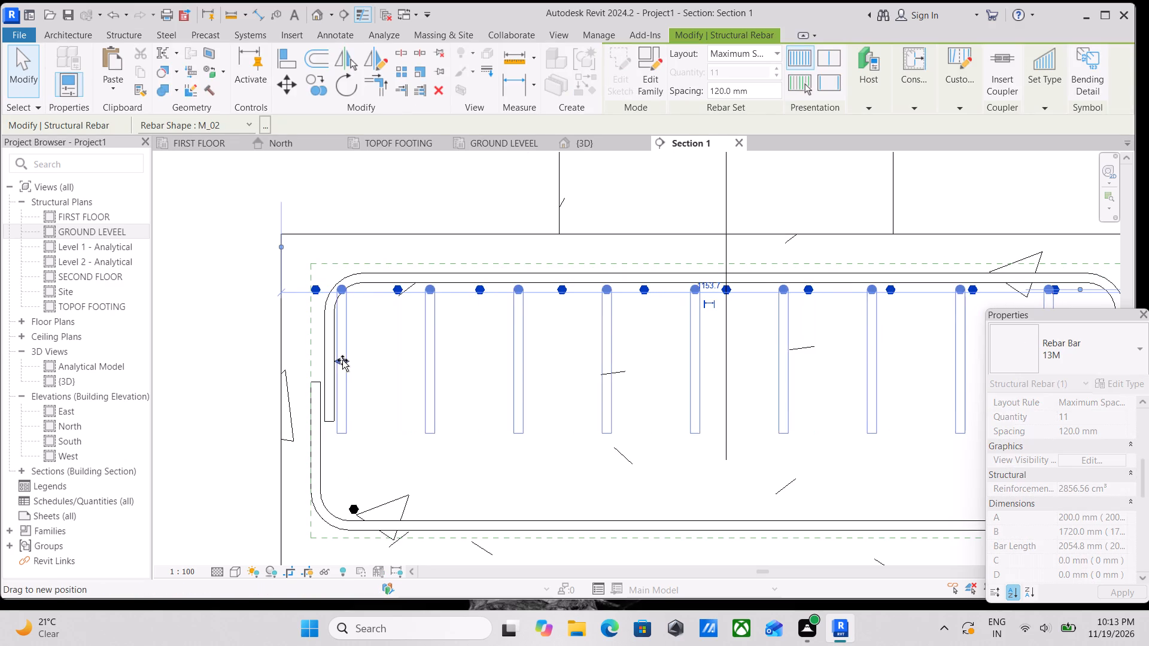
left_click_drag(342, 360, 354, 361)
middle_click_drag(405, 336, 219, 348)
scroll(612, 327, "down", 1)
middle_click_drag(609, 328, 561, 339)
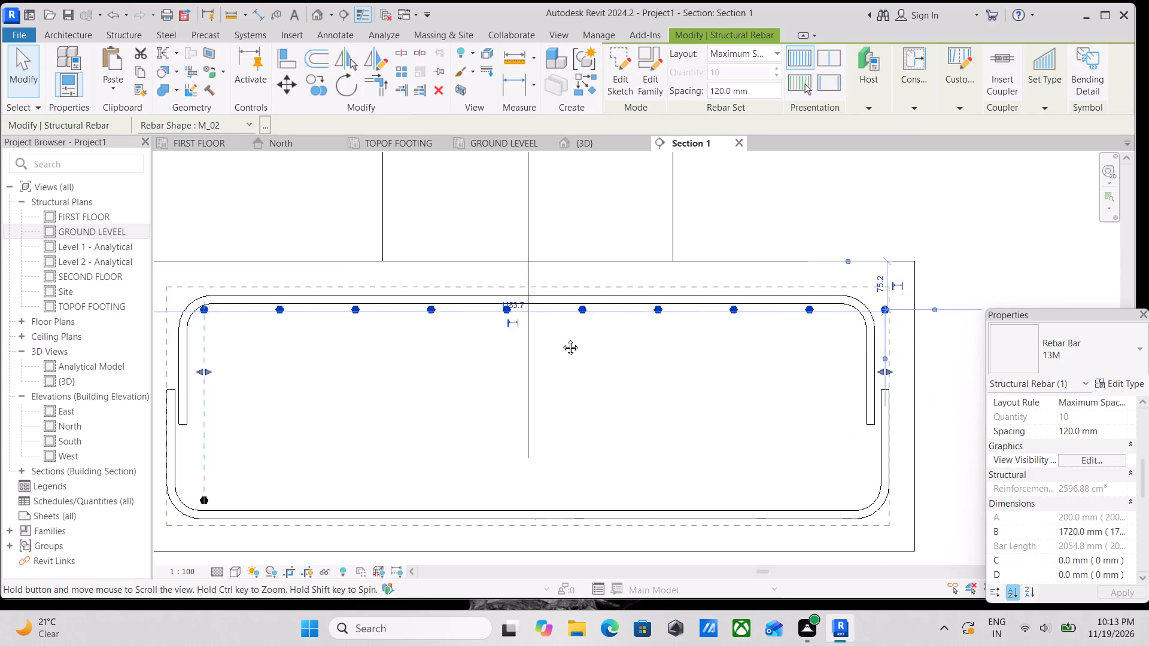
middle_click_drag(561, 339, 494, 355)
left_click_drag(789, 394, 749, 400)
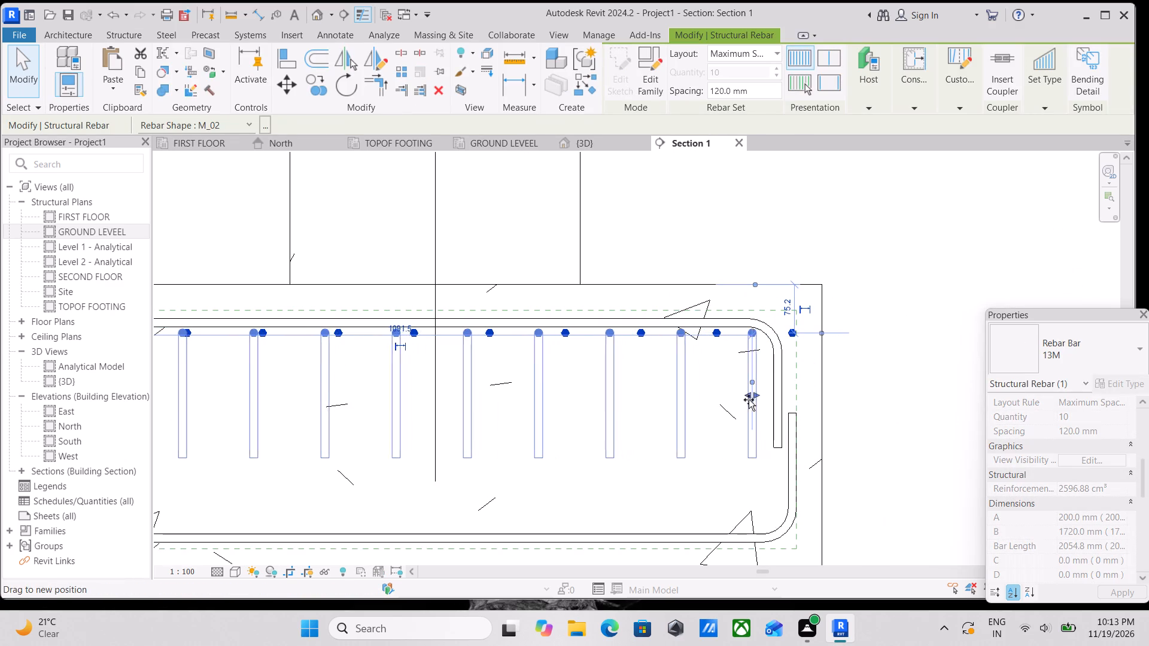
left_click_drag(749, 400, 746, 399)
scroll(665, 391, "down", 1)
middle_click_drag(667, 392, 821, 315)
scroll(579, 387, "up", 1)
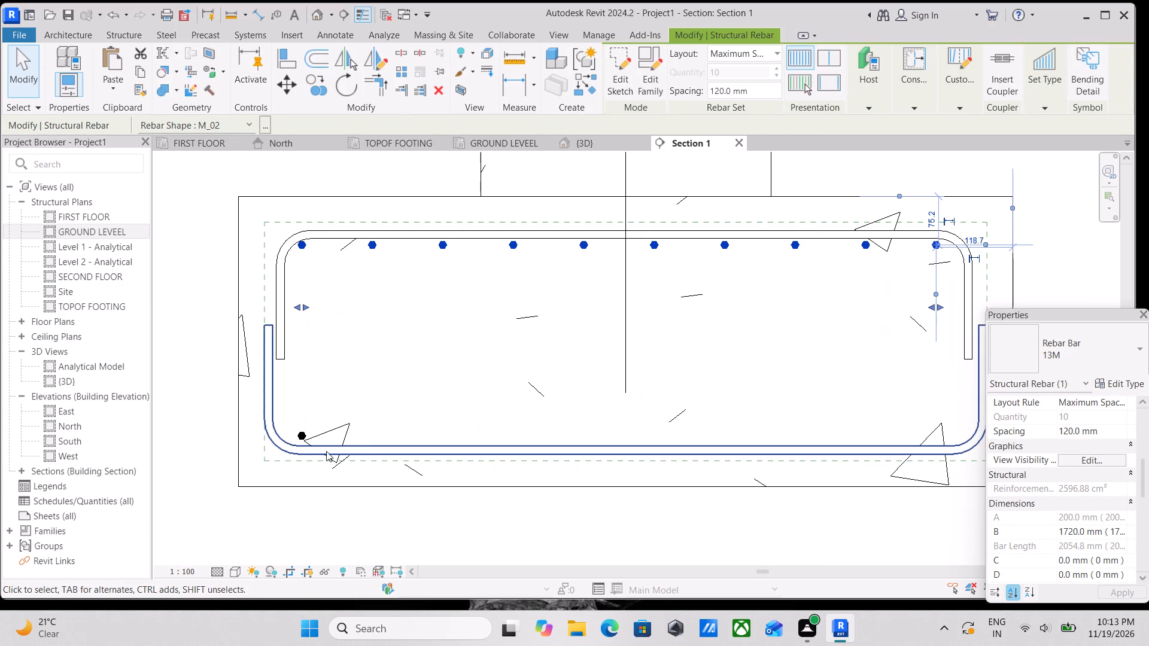
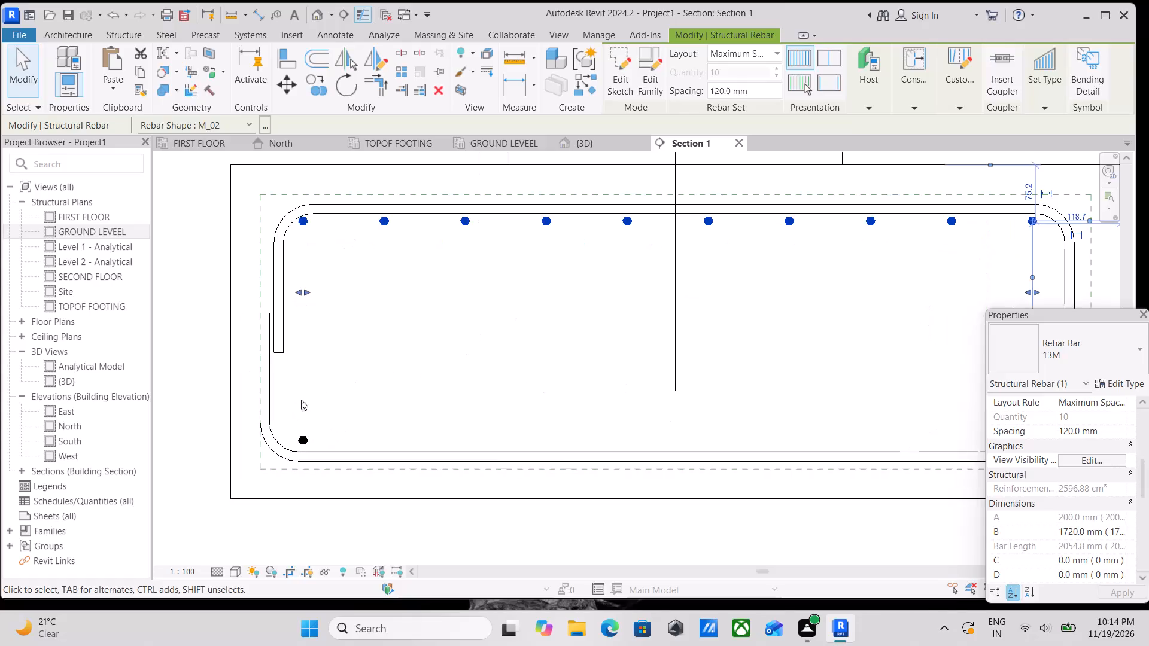
Set the lower perpendicular corner bar's layout to Maximum Spacing with a spacing of 120 mm.
left_click(311, 432)
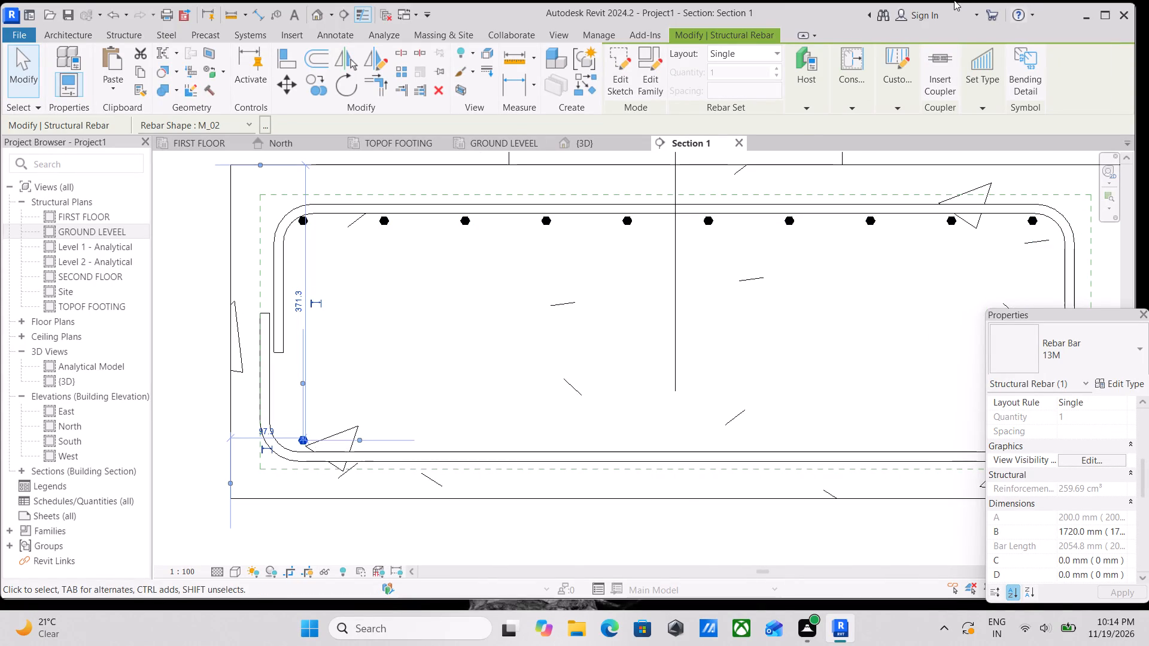
left_click(746, 57)
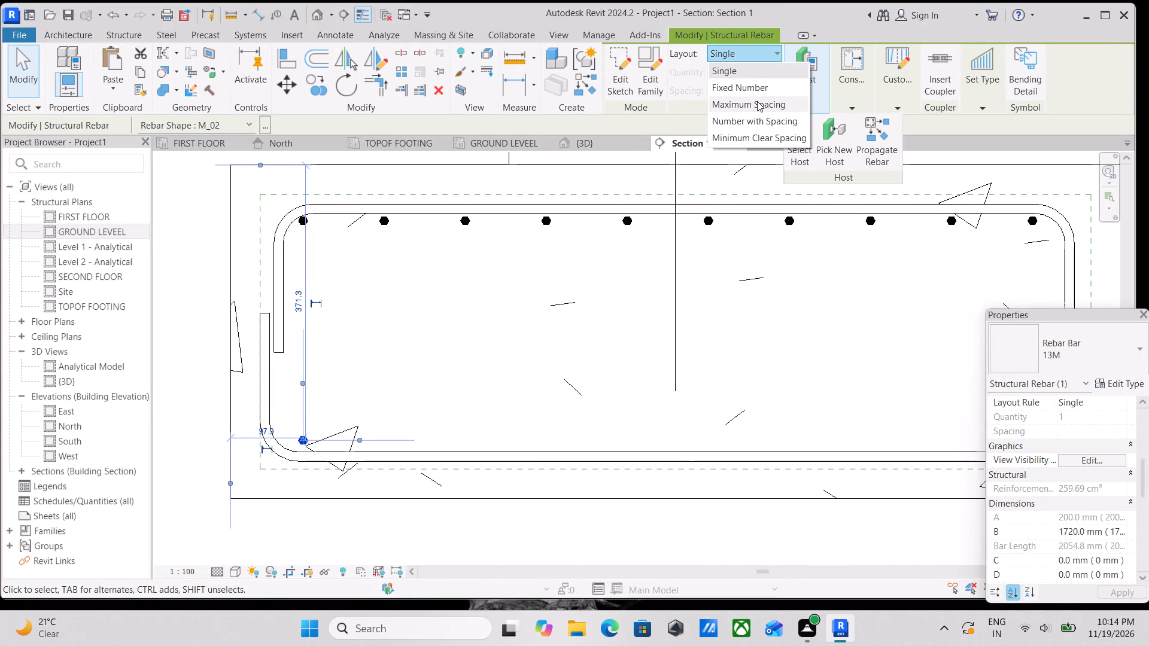
left_click(757, 101)
left_click_drag(755, 93, 621, 120)
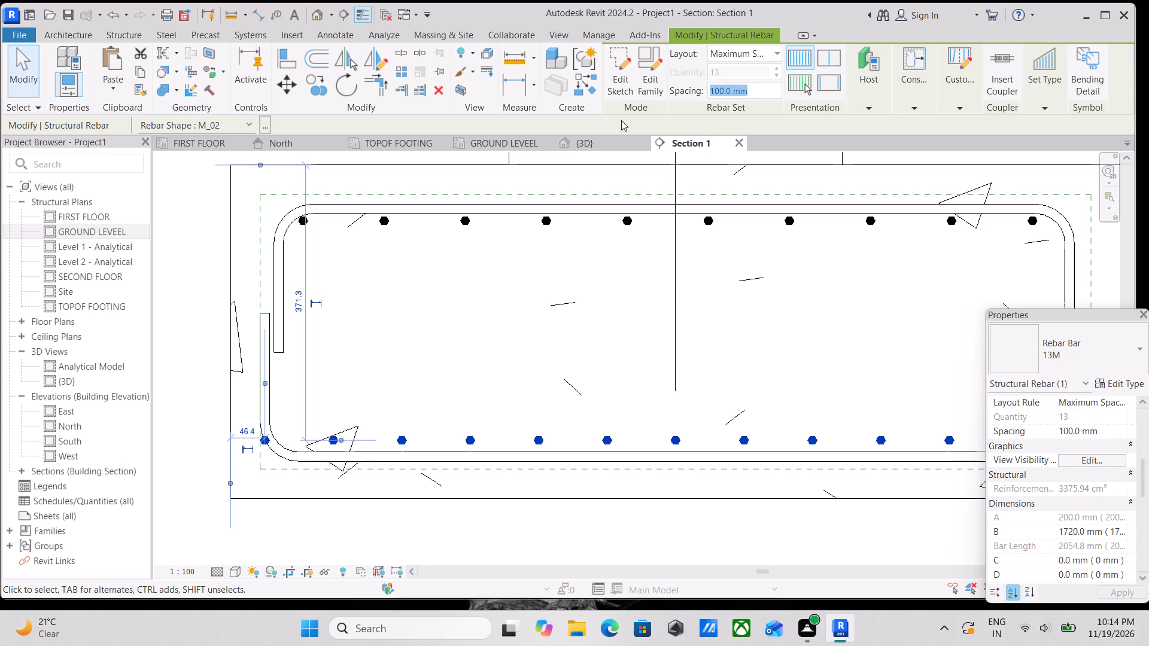
type("12")
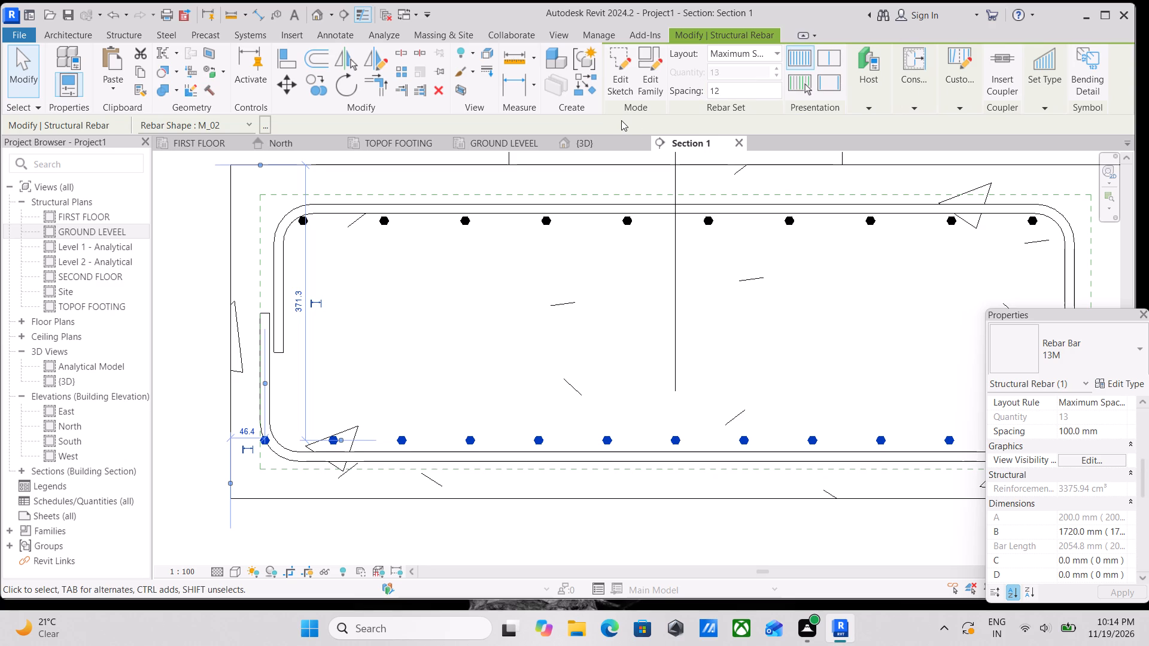
type("0MM")
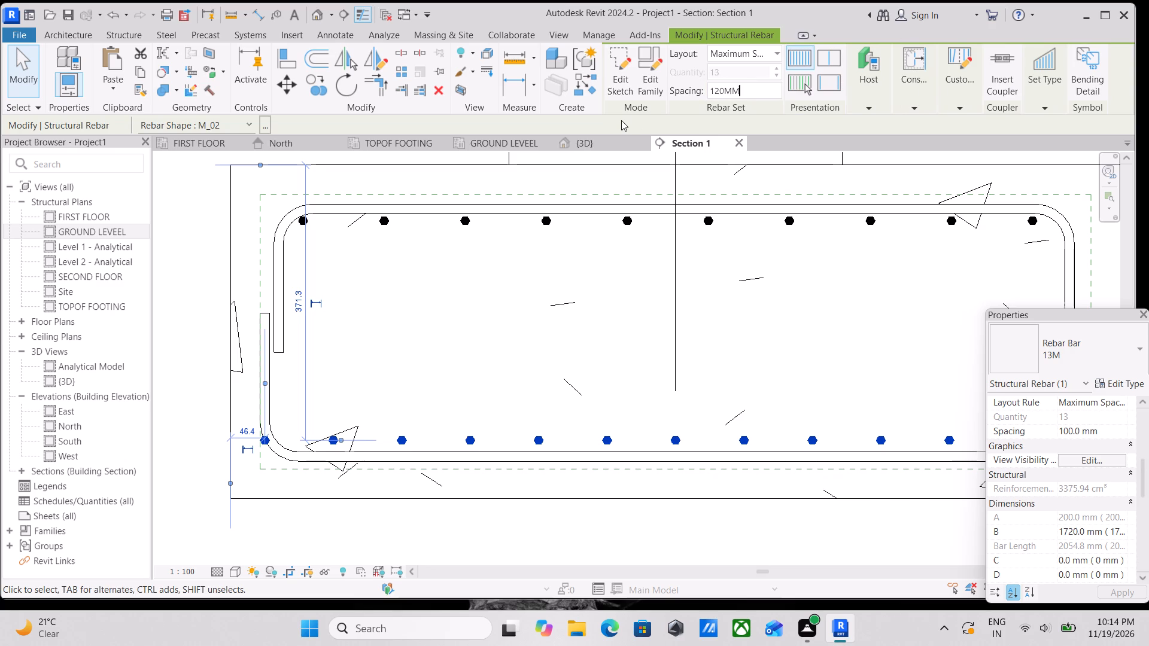
key("Return")
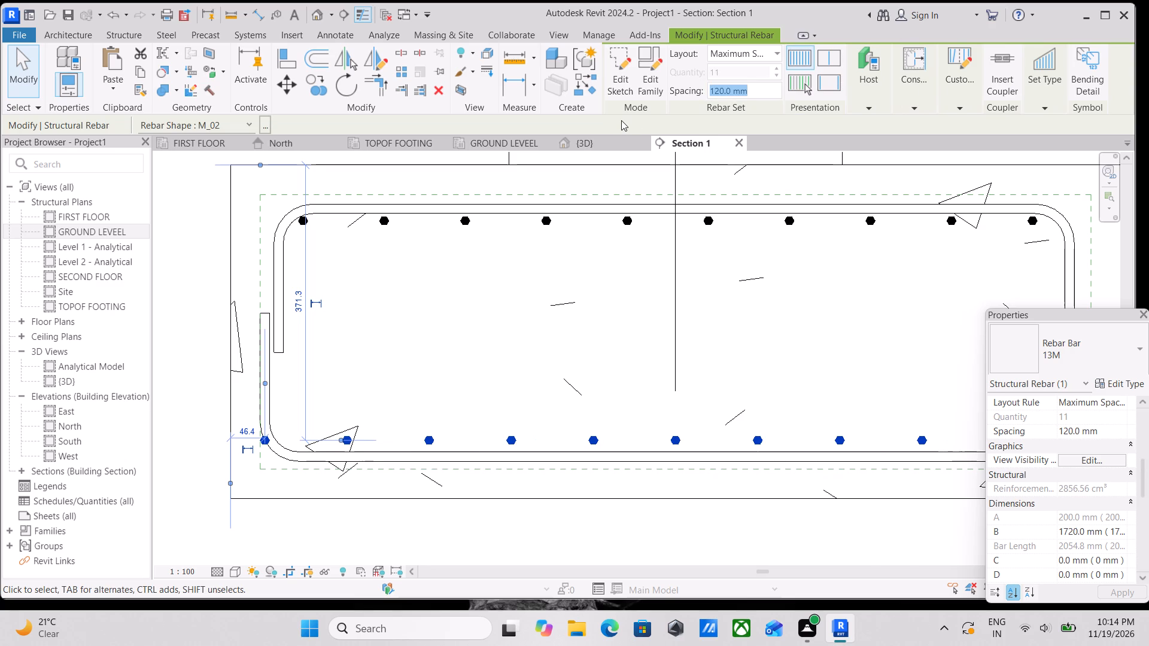
key("Return")
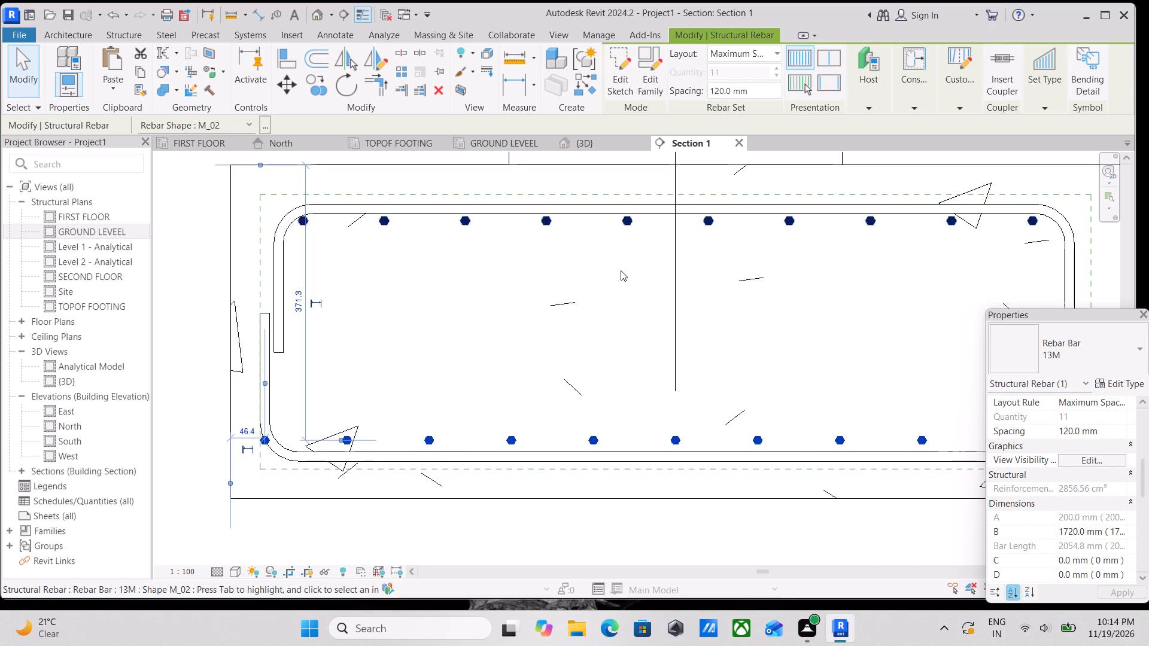
scroll(527, 380, "down", 2)
key("Escape")
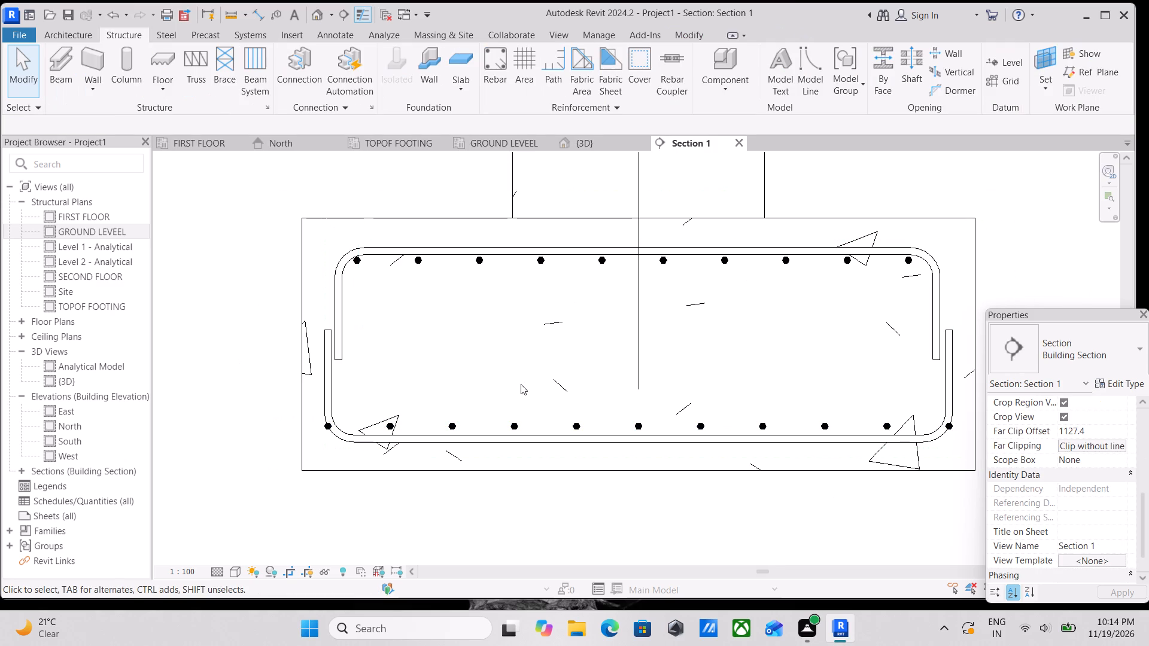
Shorten the lower bar set from both ends, bringing its left end to about 117 mm from the footing's left edge.
scroll(347, 569, "up", 1)
scroll(331, 464, "up", 4)
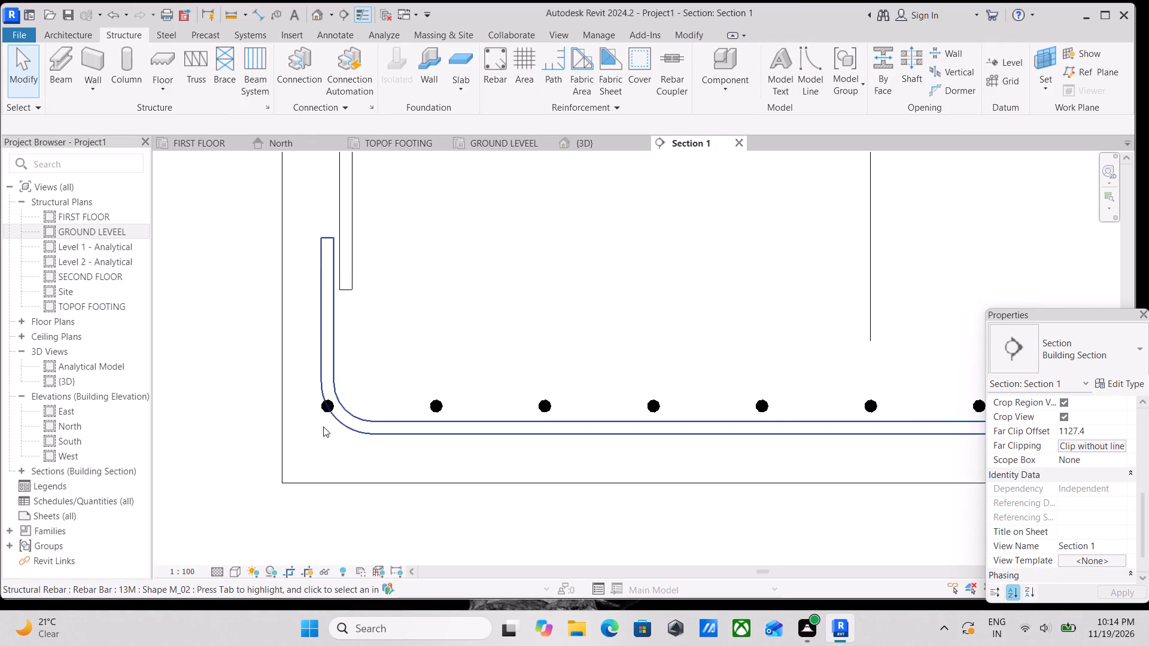
scroll(323, 426, "up", 2)
left_click(326, 399)
scroll(385, 394, "down", 2)
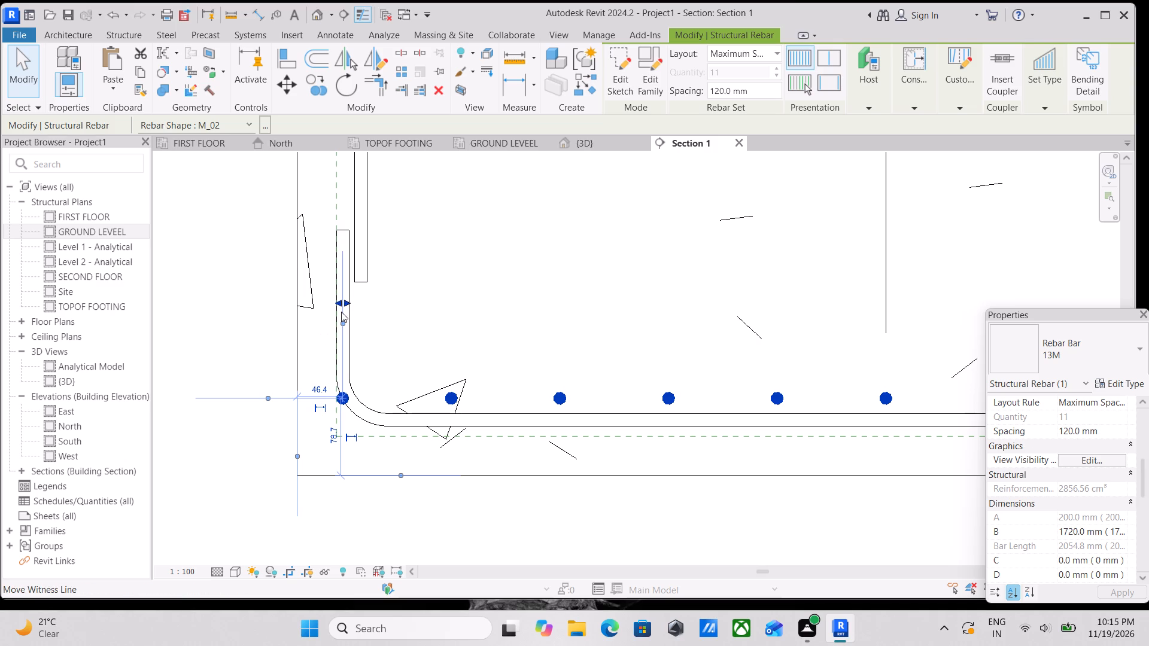
left_click_drag(345, 302, 397, 300)
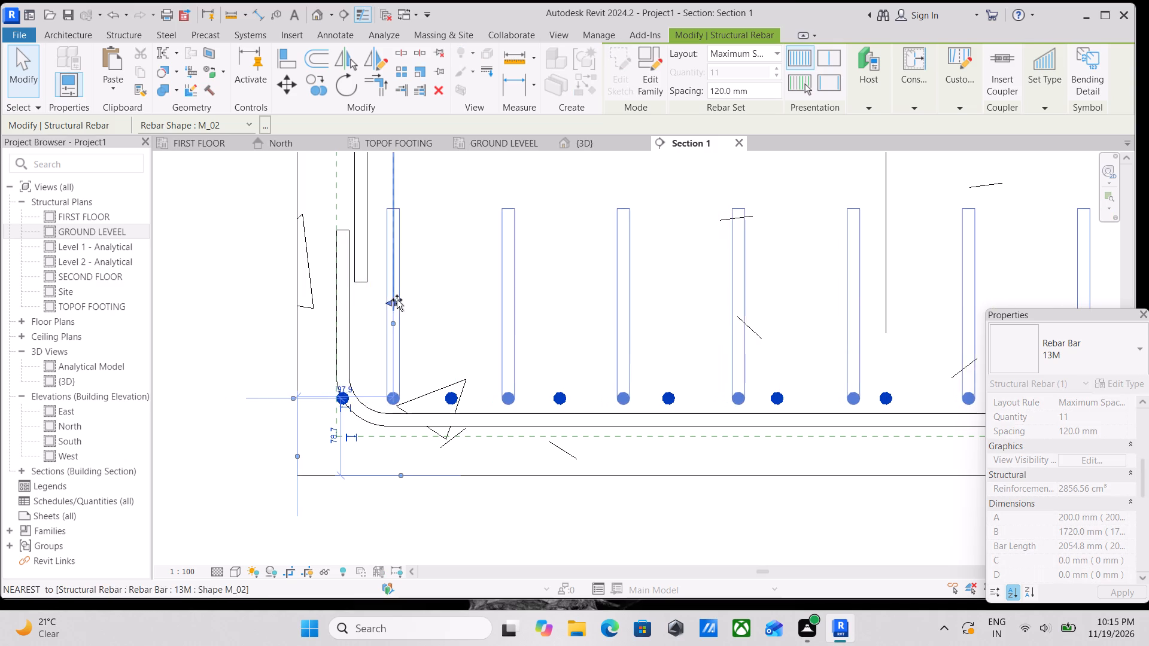
left_click_drag(397, 300, 412, 296)
scroll(470, 295, "down", 5)
middle_click_drag(513, 292, 314, 310)
scroll(314, 310, "up", 1)
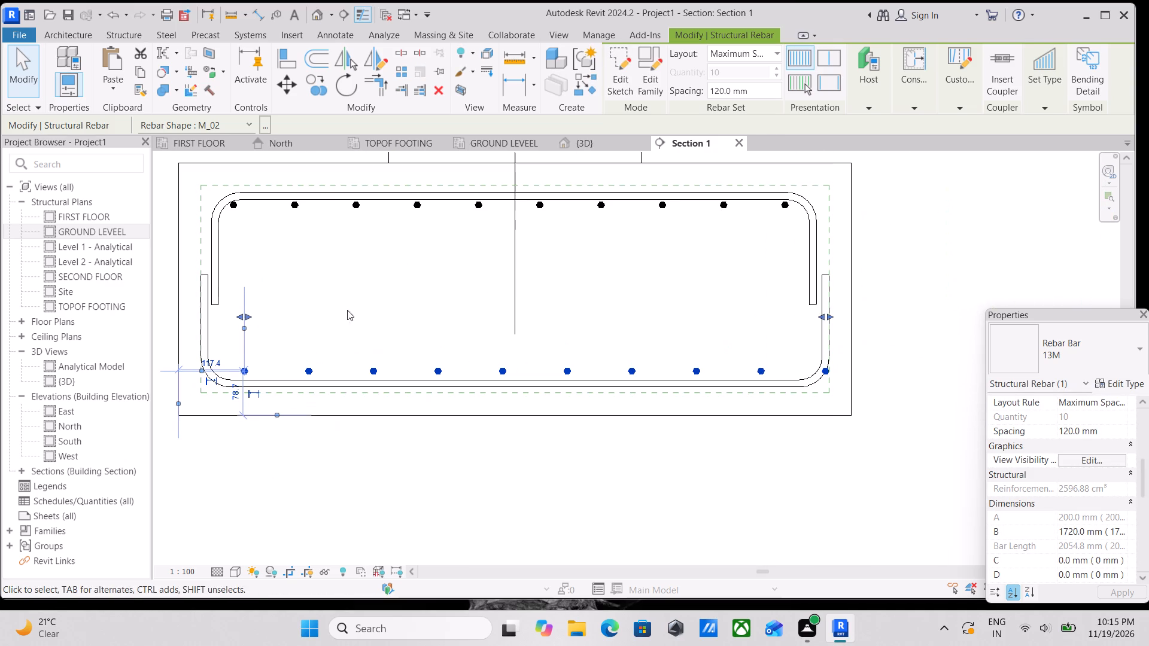
left_click_drag(823, 318, 800, 322)
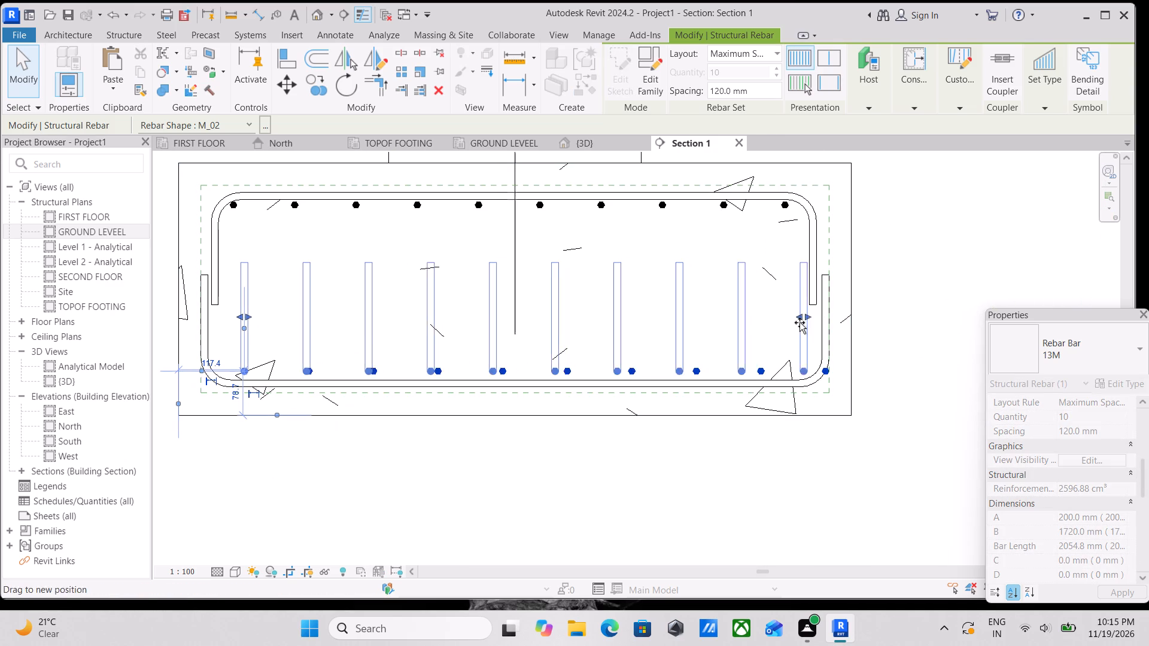
left_click_drag(800, 322, 752, 326)
scroll(682, 363, "down", 1)
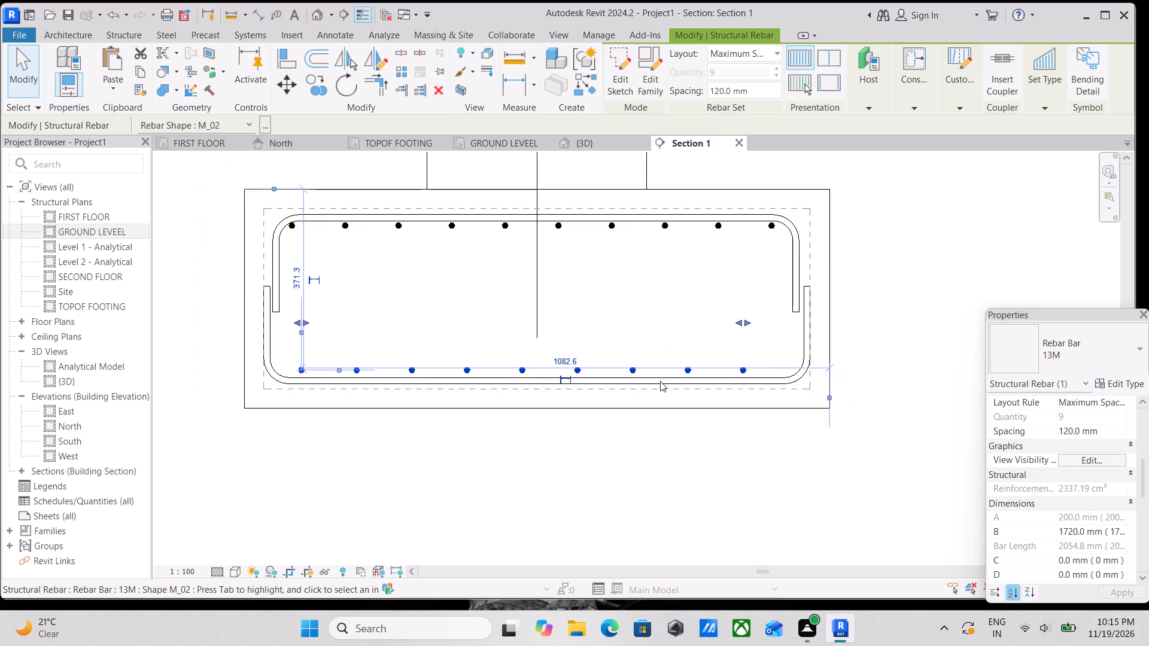
key("Escape")
key("Escape")
Set the lower and upper perpendicular bar sets to show unobscured in the {3D} view.
left_click(574, 371)
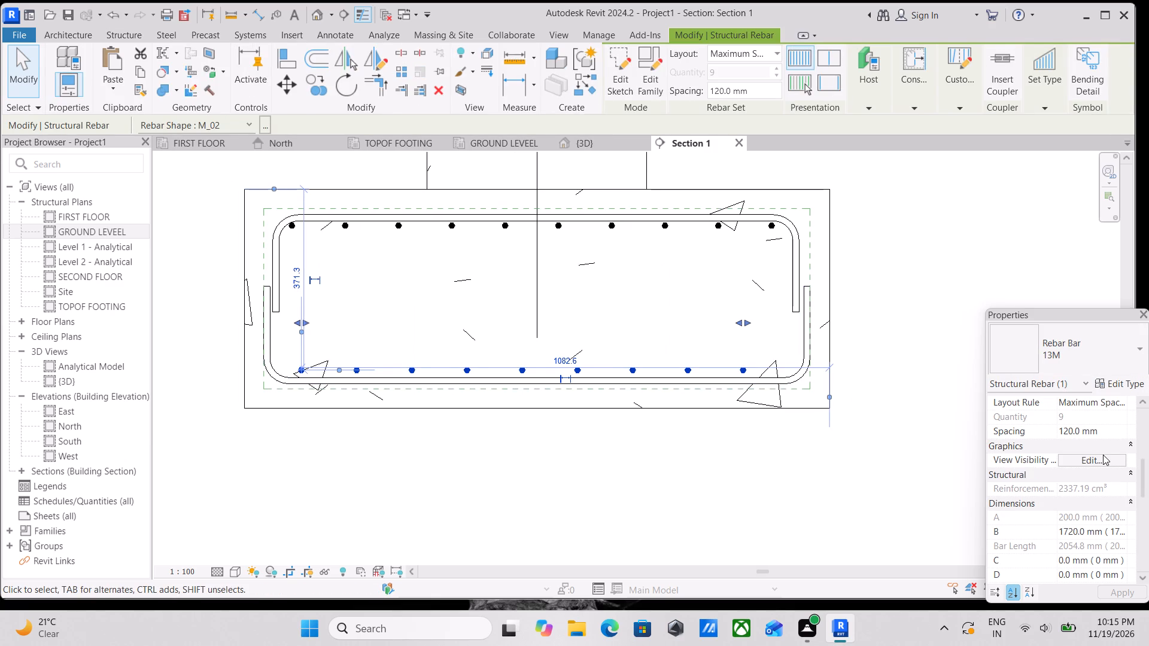
left_click(1103, 455)
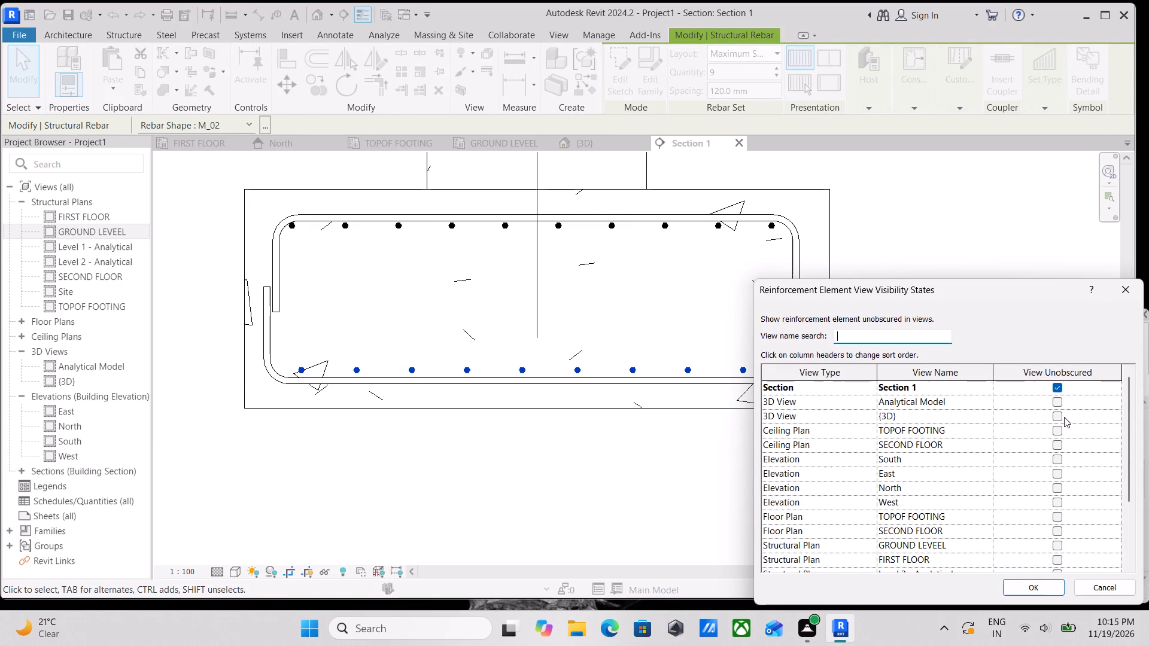
left_click(1061, 417)
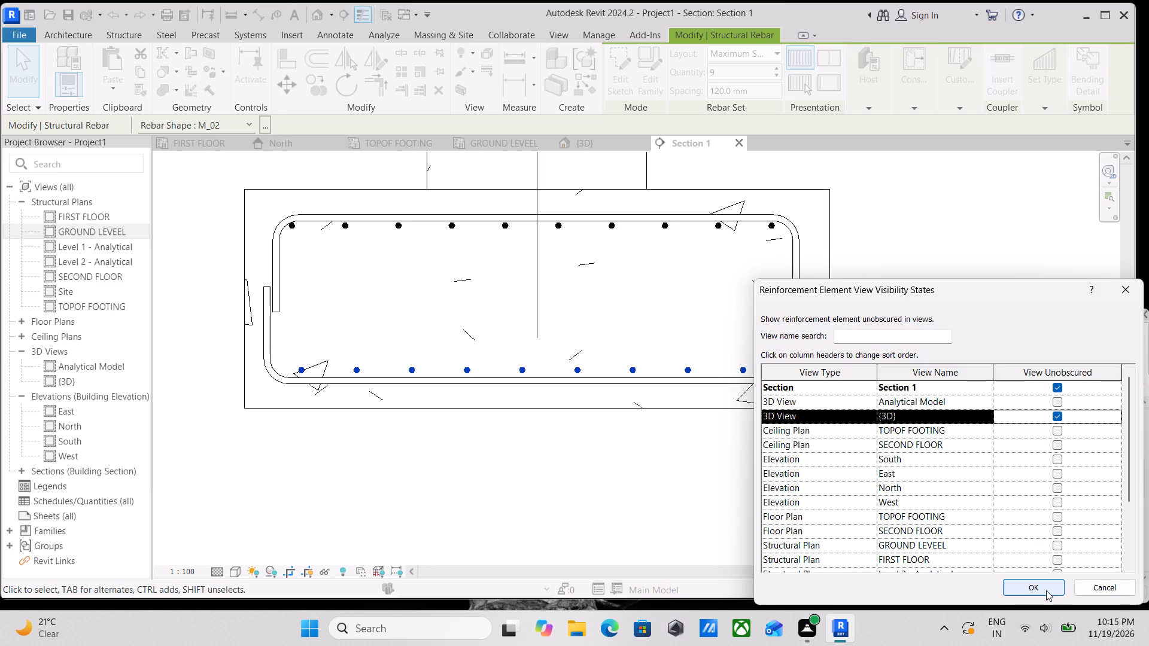
left_click(1045, 590)
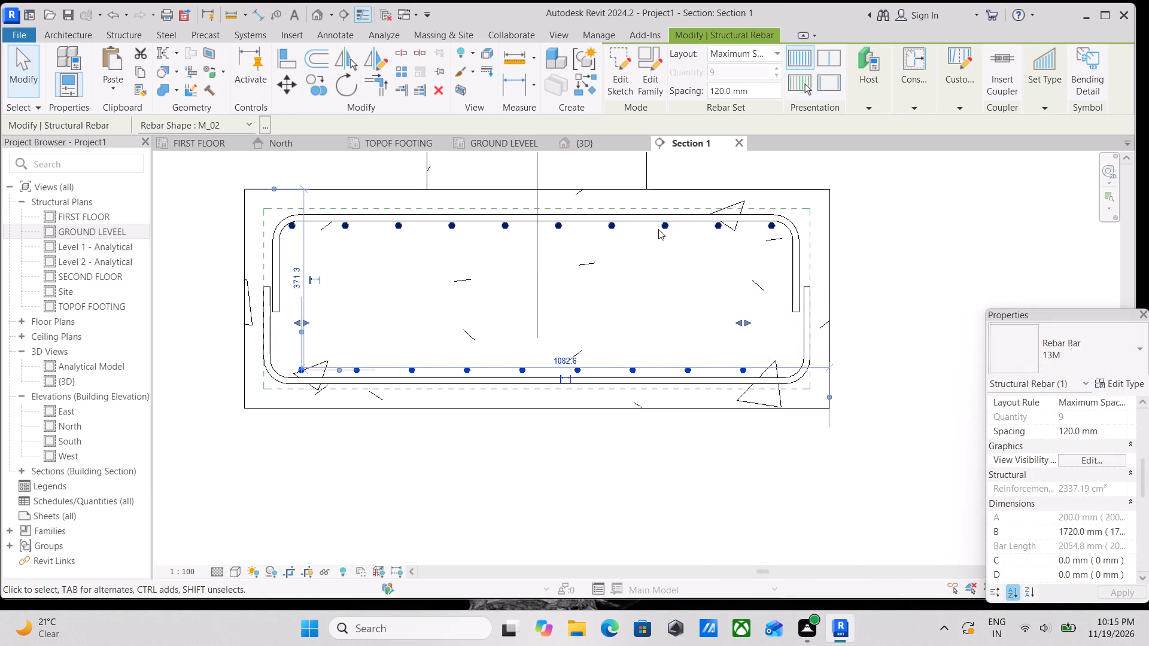
left_click(658, 229)
left_click(1081, 465)
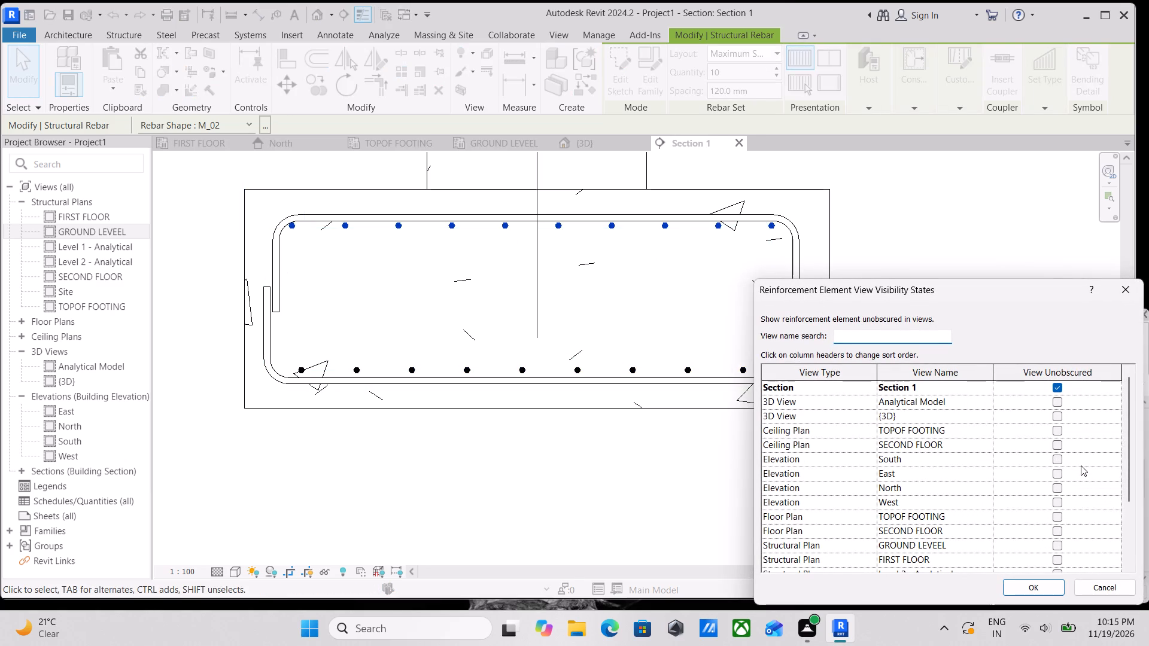
left_click(1056, 415)
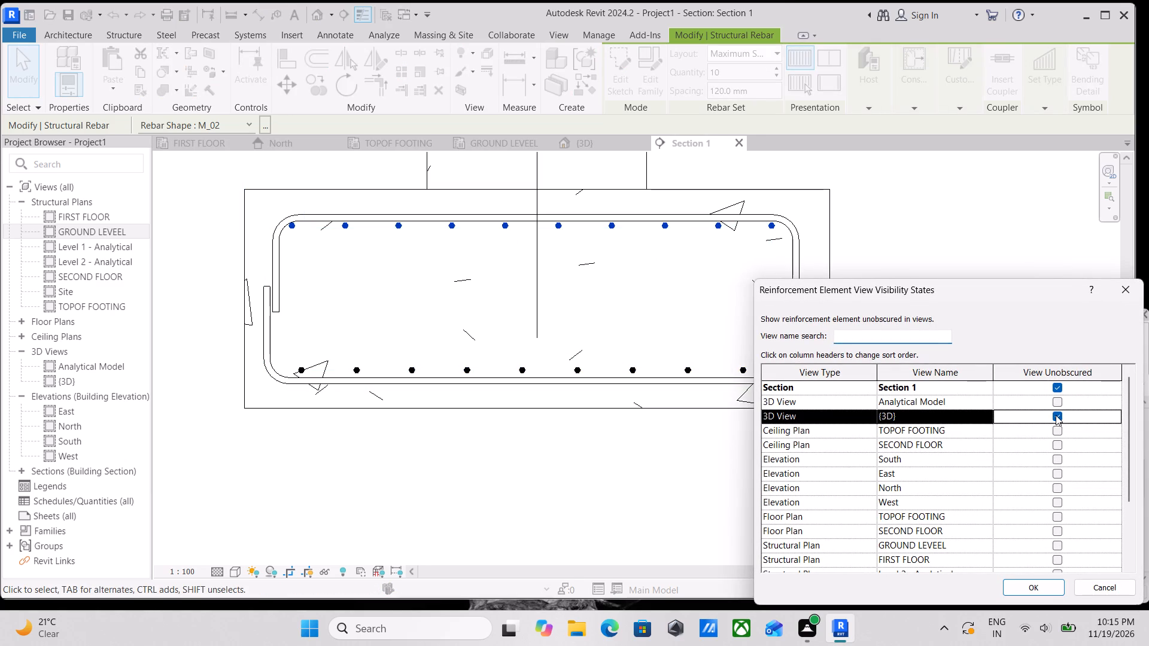
left_click(1059, 592)
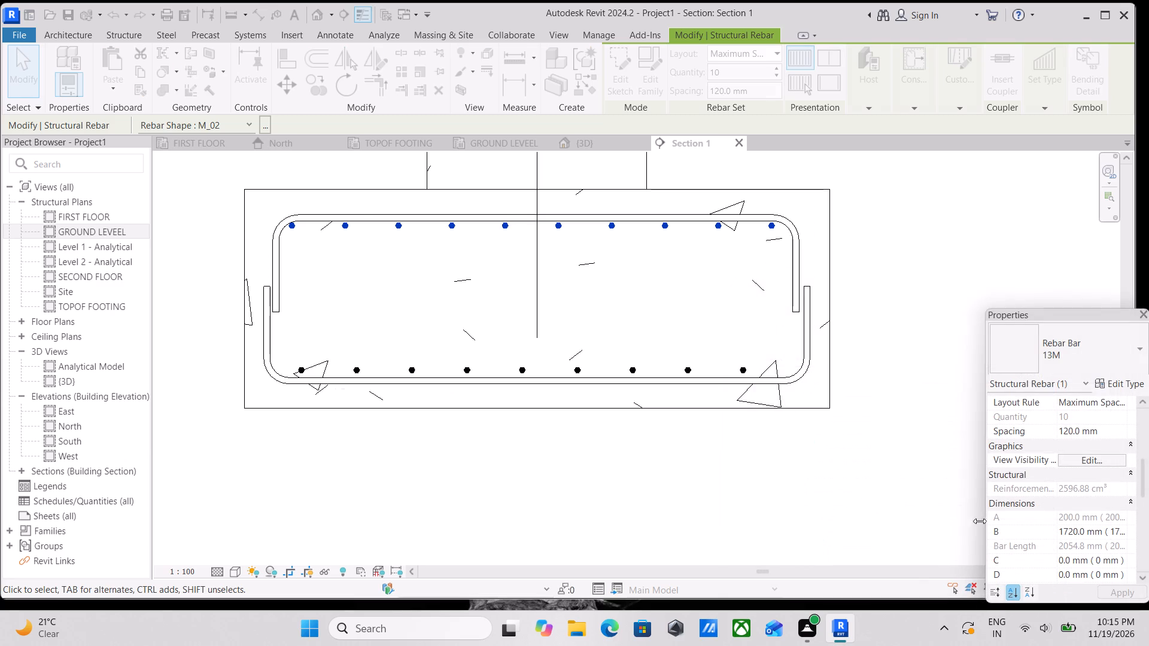
scroll(627, 263, "up", 1)
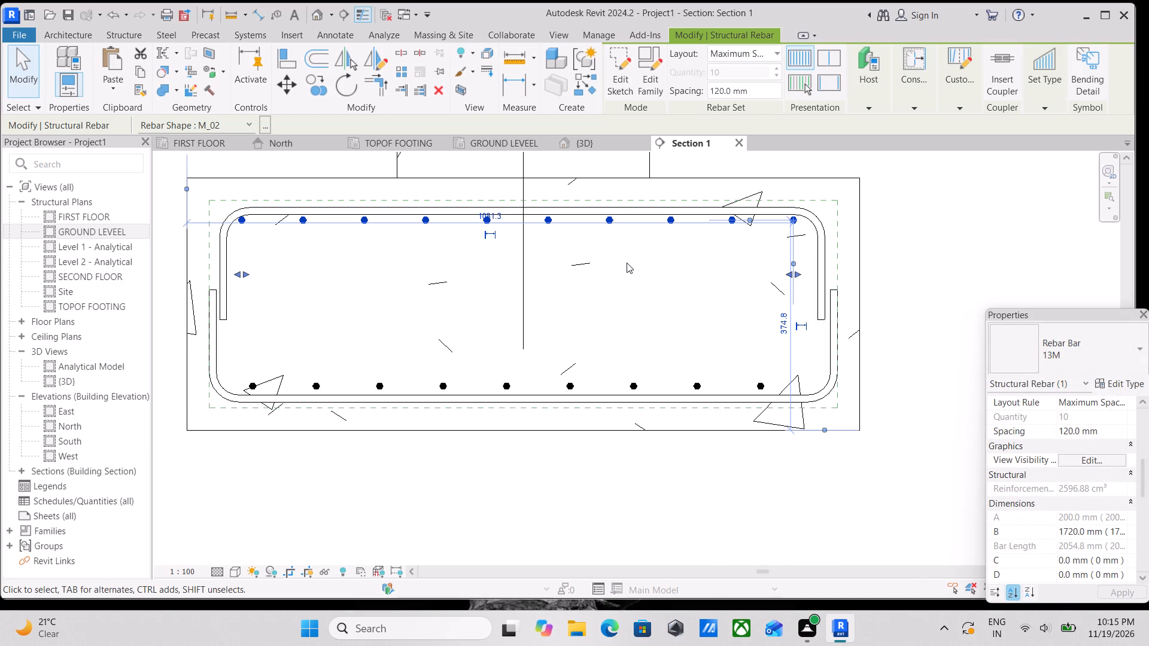
key("Escape")
key("Escape")
Nudge the upper bar set down to about 360 mm above the footing's bottom, and the lower set up to about 361 mm below its top.
scroll(593, 217, "up", 1)
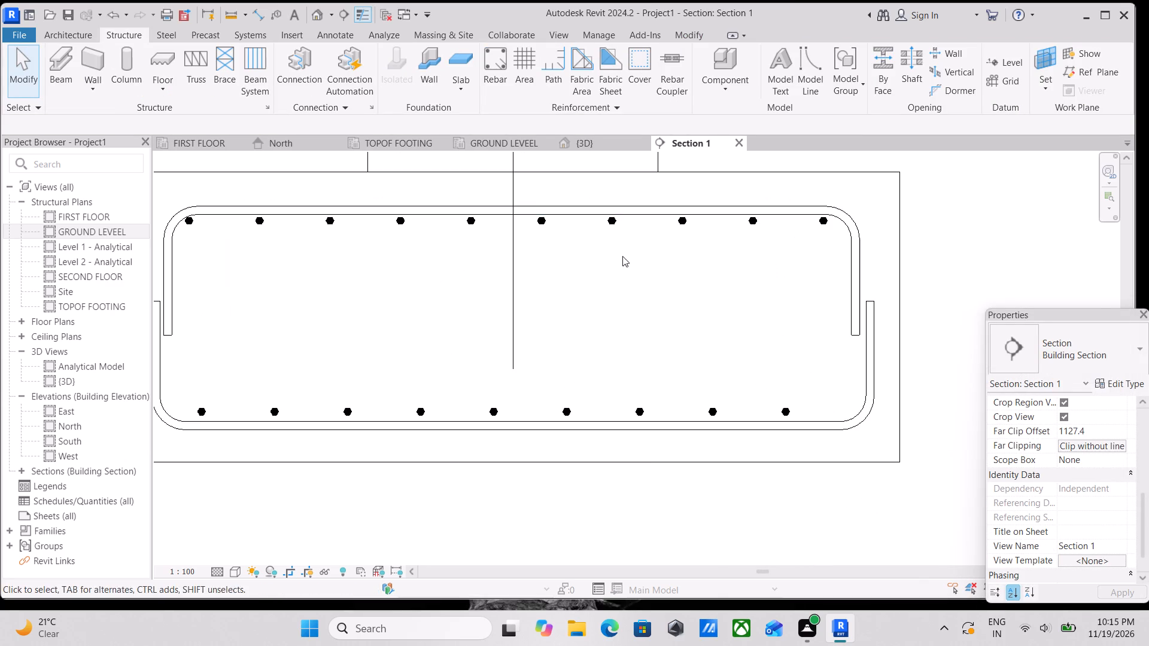
middle_click_drag(627, 275, 624, 305)
left_click(606, 255)
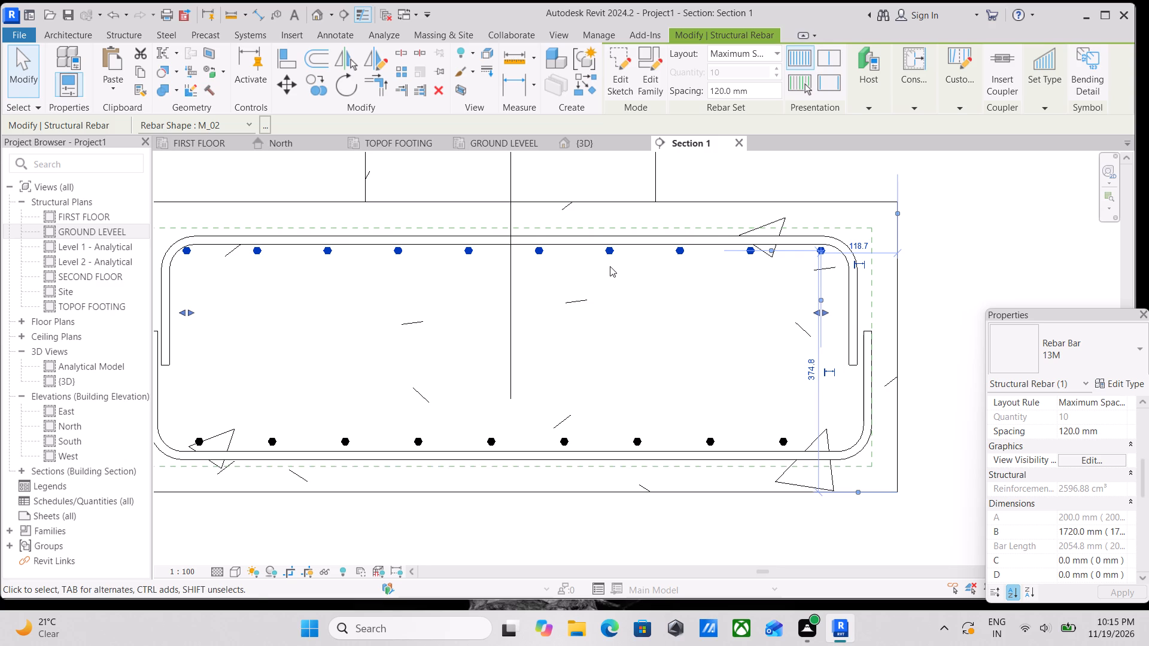
key("Down")
key("Down")
key("Down")
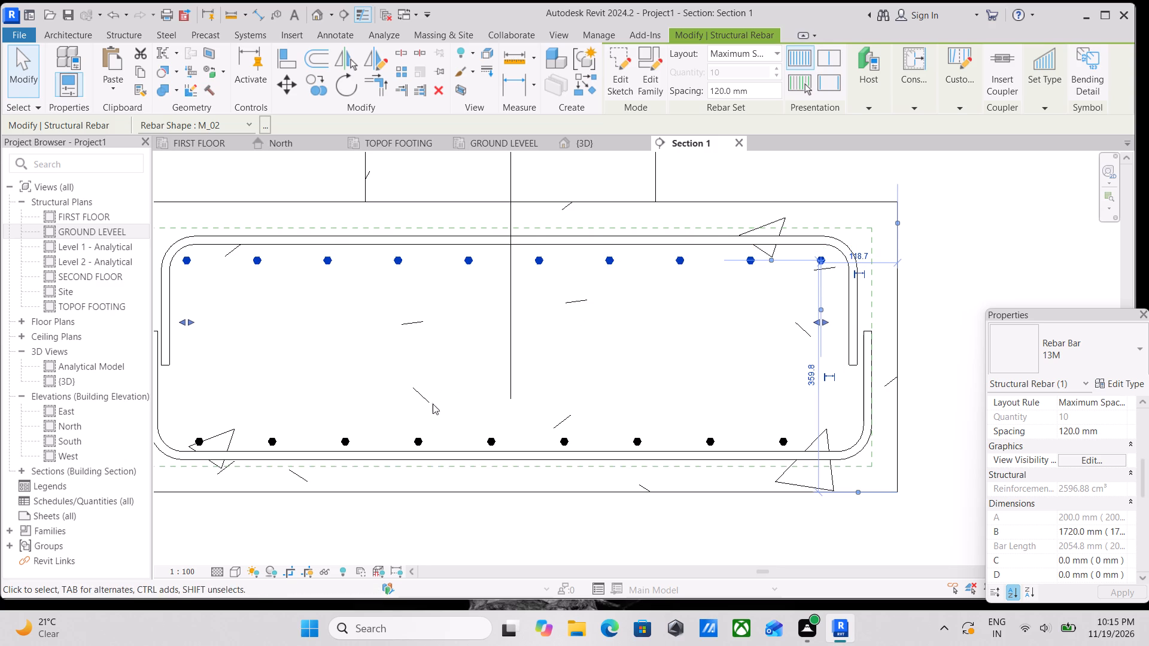
left_click(422, 439)
key("Up")
key("Up")
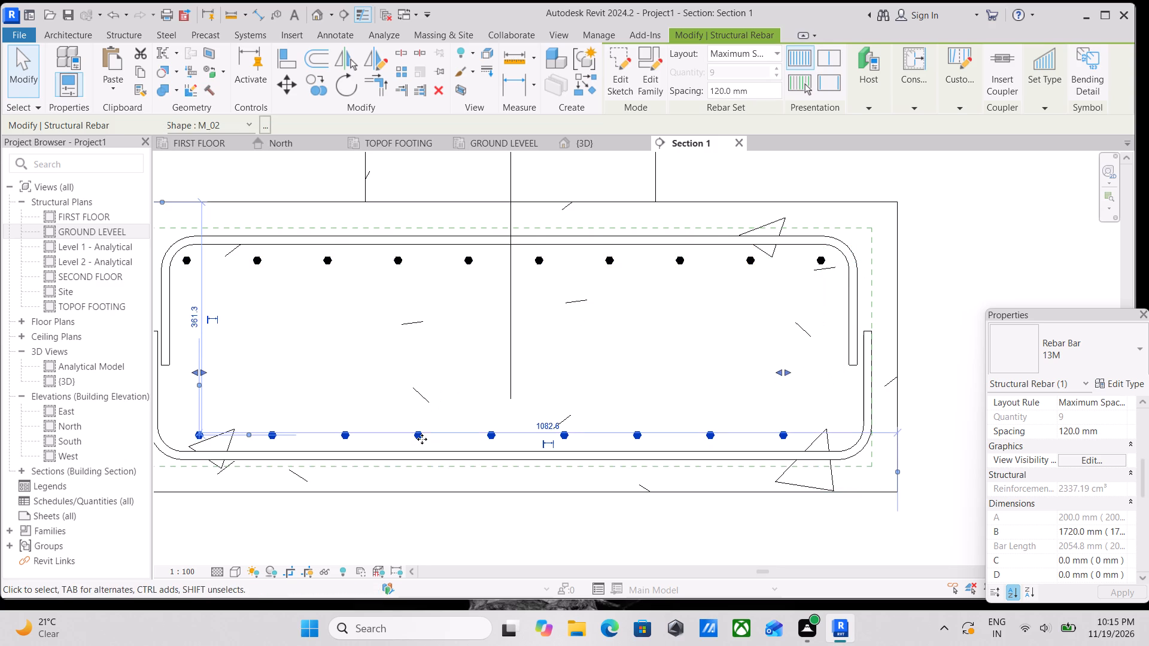
key("Escape")
key("Escape")
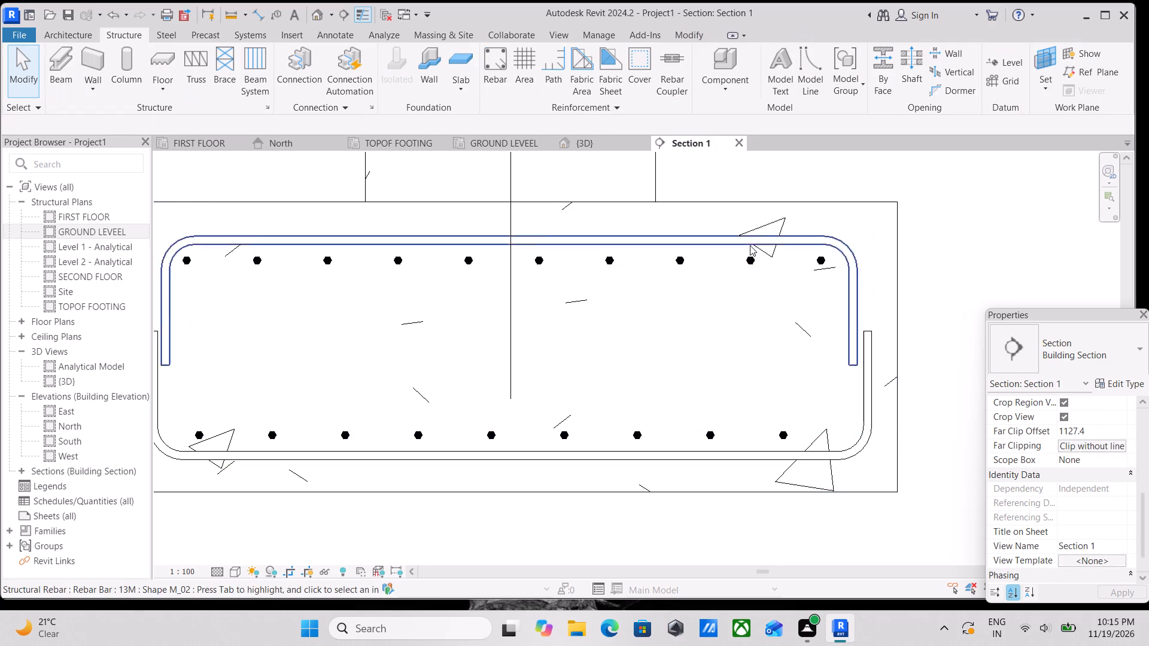
In the {3D} view, set the detail level to Fine and inspect the reinforcement of the footing at grid 2.
scroll(750, 245, "down", 2)
middle_click_drag(750, 245, 749, 265)
scroll(749, 265, "up", 1)
scroll(636, 274, "down", 2)
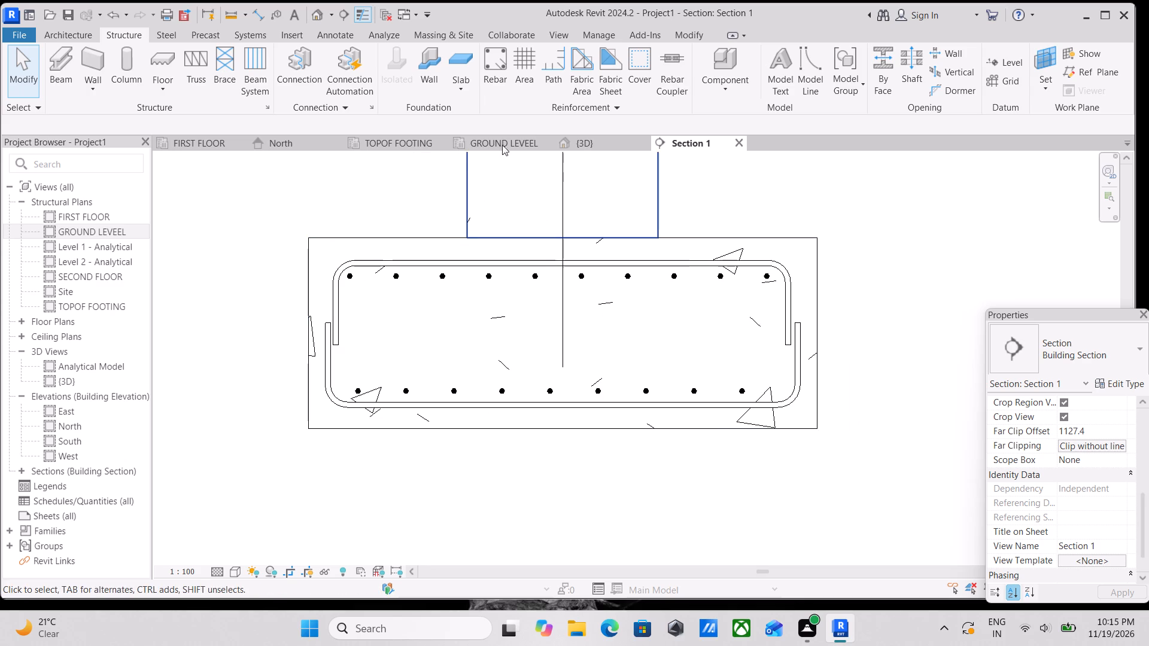
left_click(598, 142)
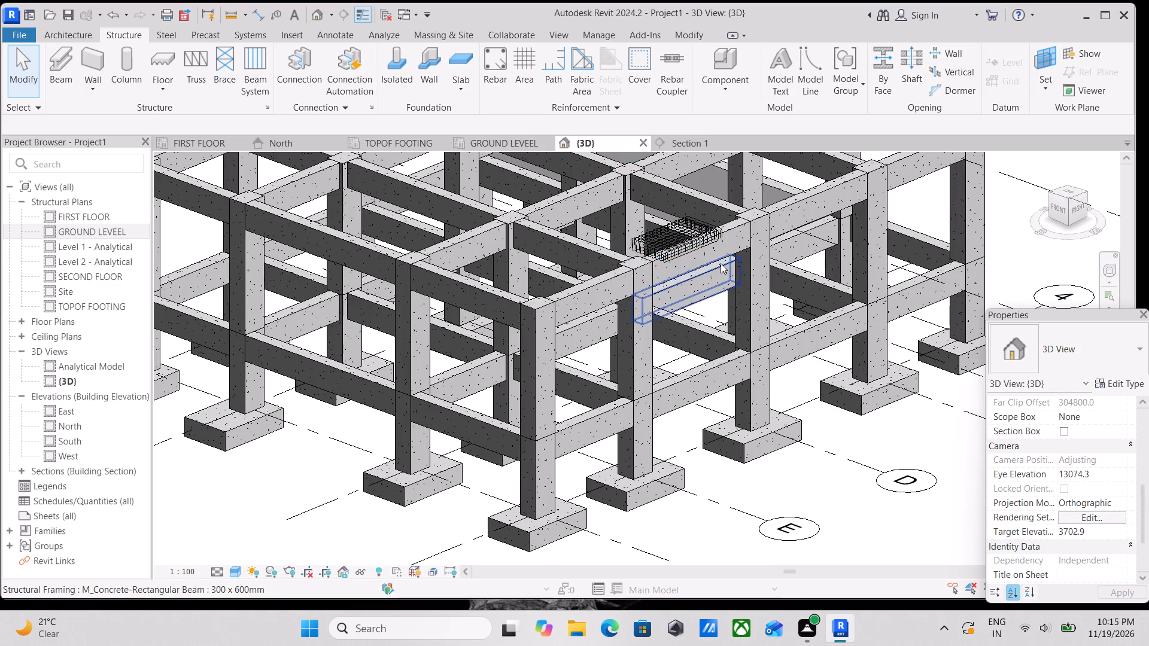
scroll(721, 263, "up", 1)
scroll(771, 272, "down", 2)
middle_click_drag(825, 246, 628, 285, "shift")
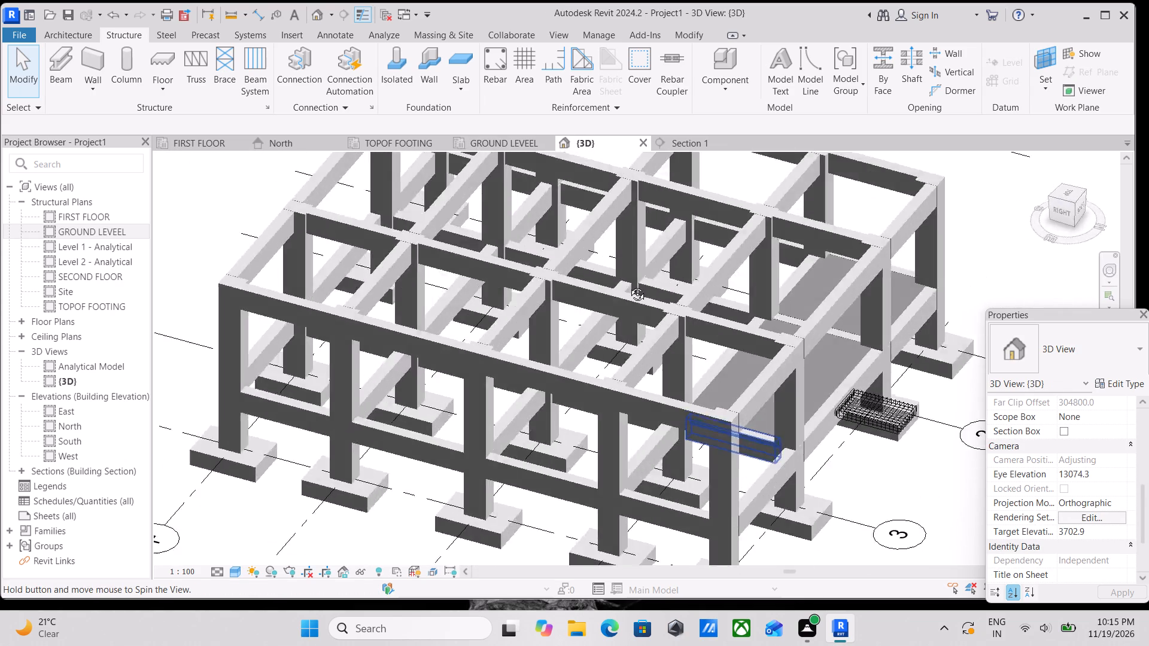
middle_click_drag(628, 285, 557, 254, "shift")
middle_click_drag(621, 323, 557, 231, "shift")
middle_click_drag(598, 320, 585, 373, "shift")
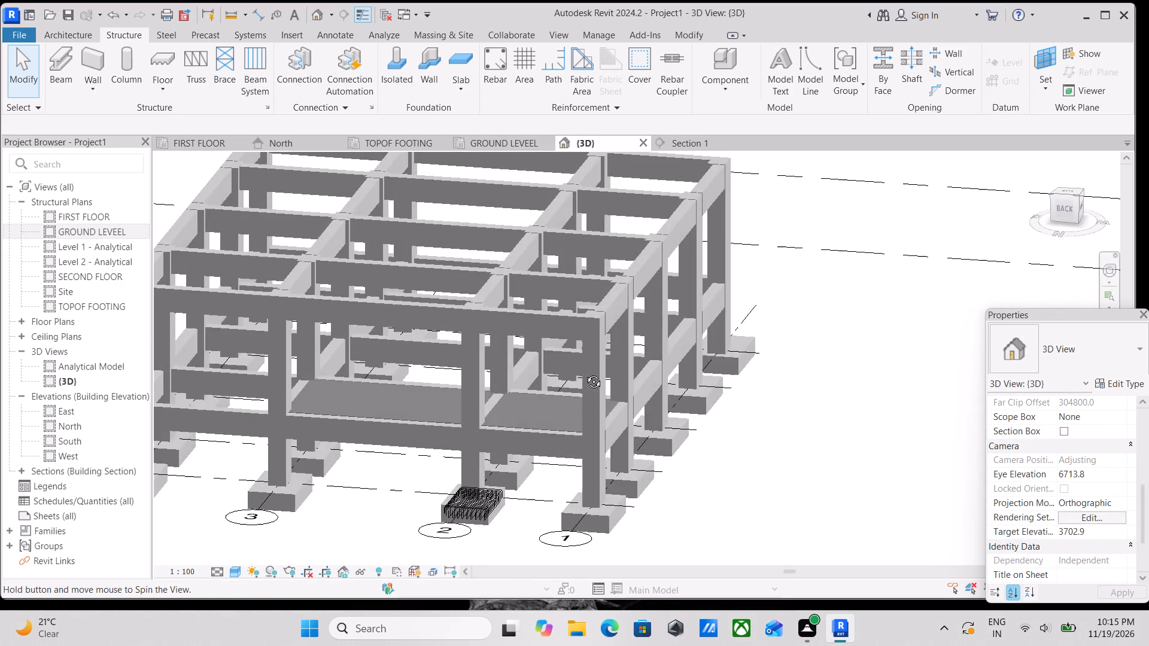
middle_click_drag(585, 373, 585, 372, "shift")
middle_click_drag(561, 404, 500, 294)
scroll(554, 397, "up", 1)
scroll(436, 440, "up", 1)
scroll(319, 452, "up", 7)
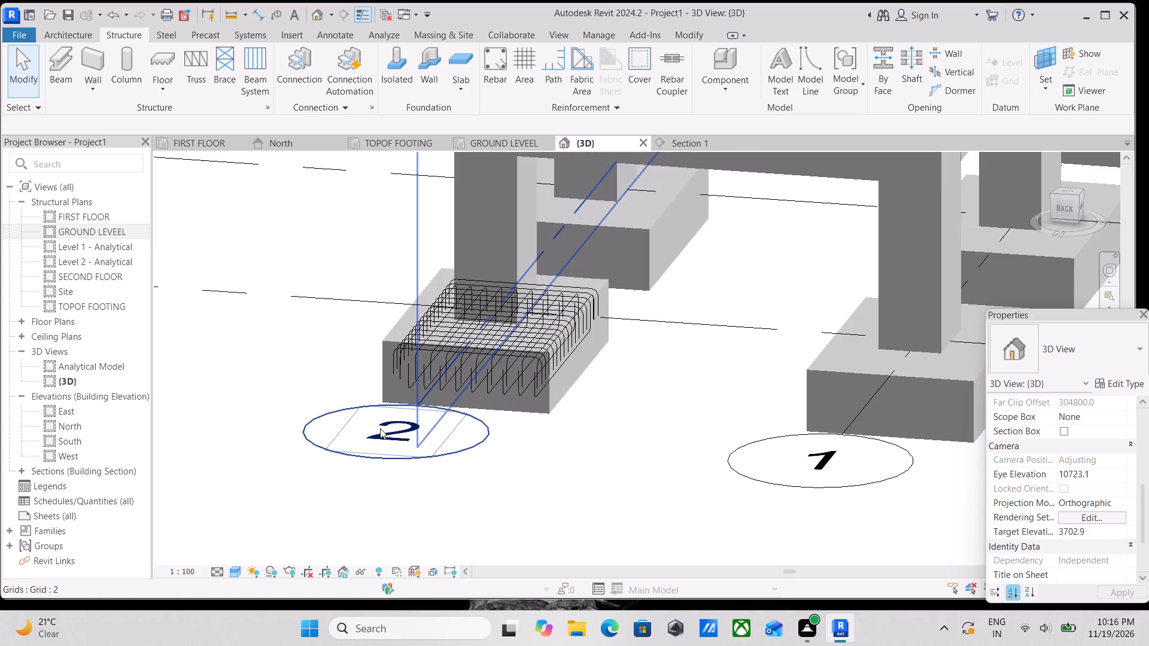
scroll(428, 416, "up", 2)
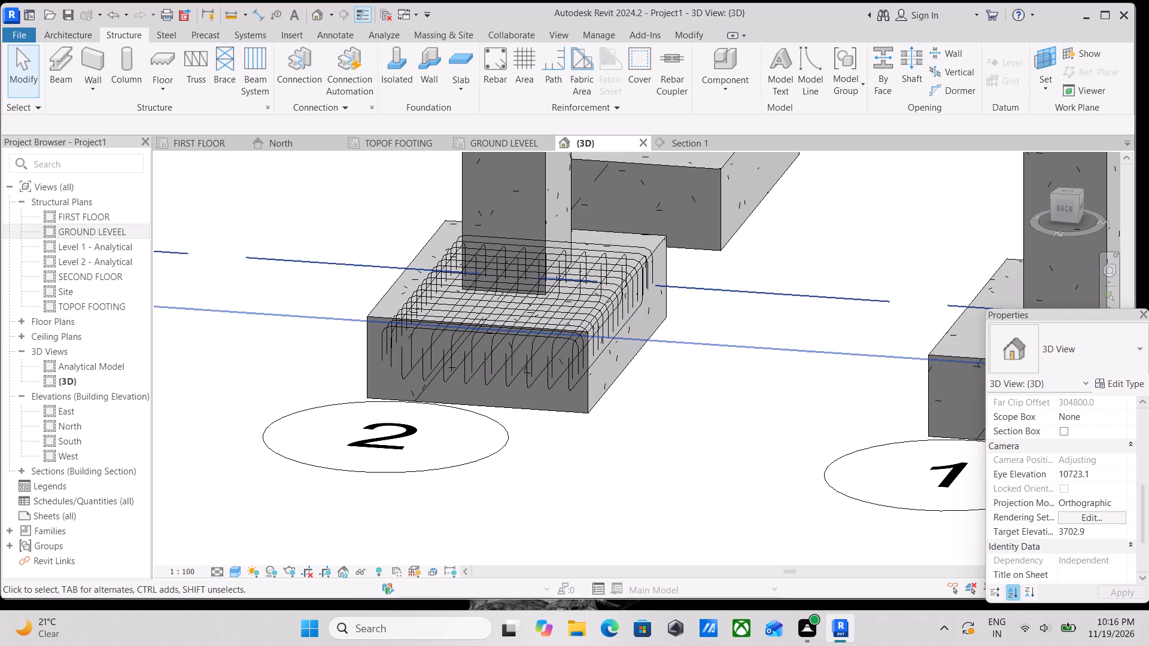
left_click(214, 571)
left_click(232, 554)
scroll(557, 291, "up", 2)
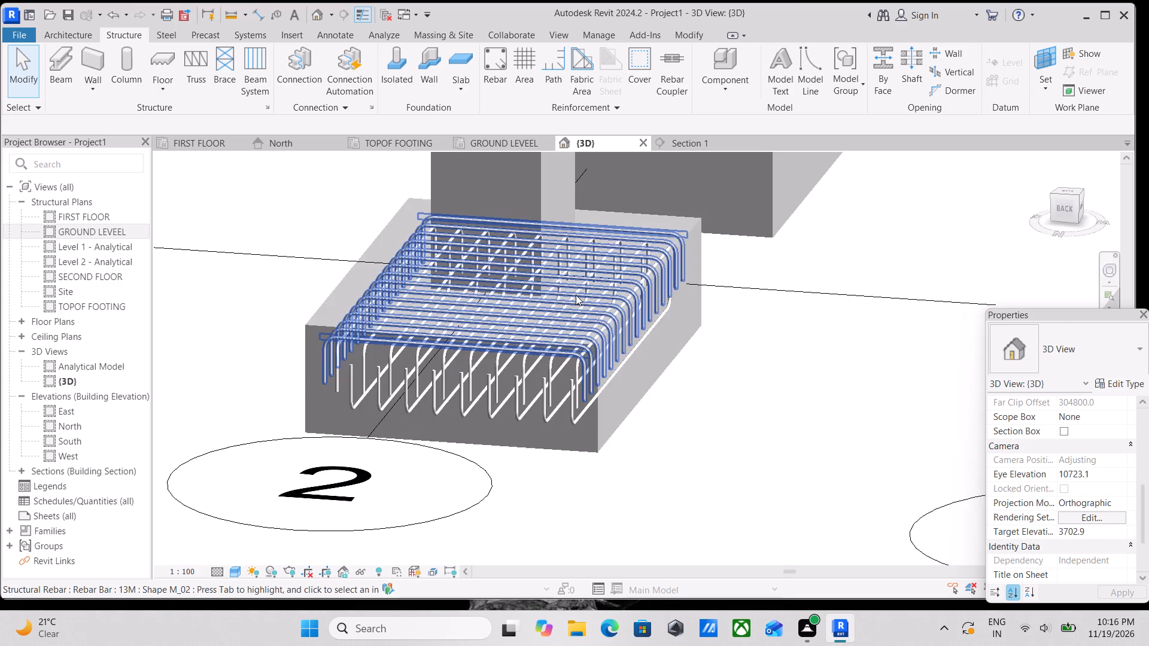
scroll(616, 306, "up", 1)
middle_click_drag(680, 335, 711, 348)
scroll(711, 348, "up", 1)
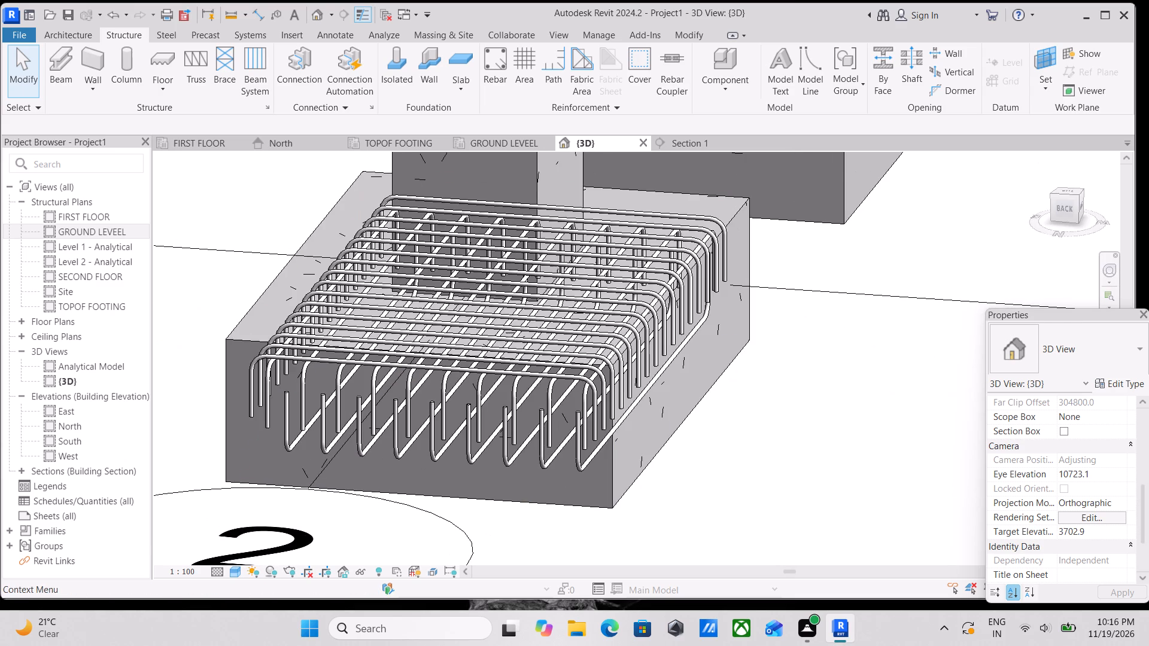
Viewed from the back, extend the lower 13M bar set's right end past the top bar's bent leg, close to the footing's right side.
left_click(1060, 210)
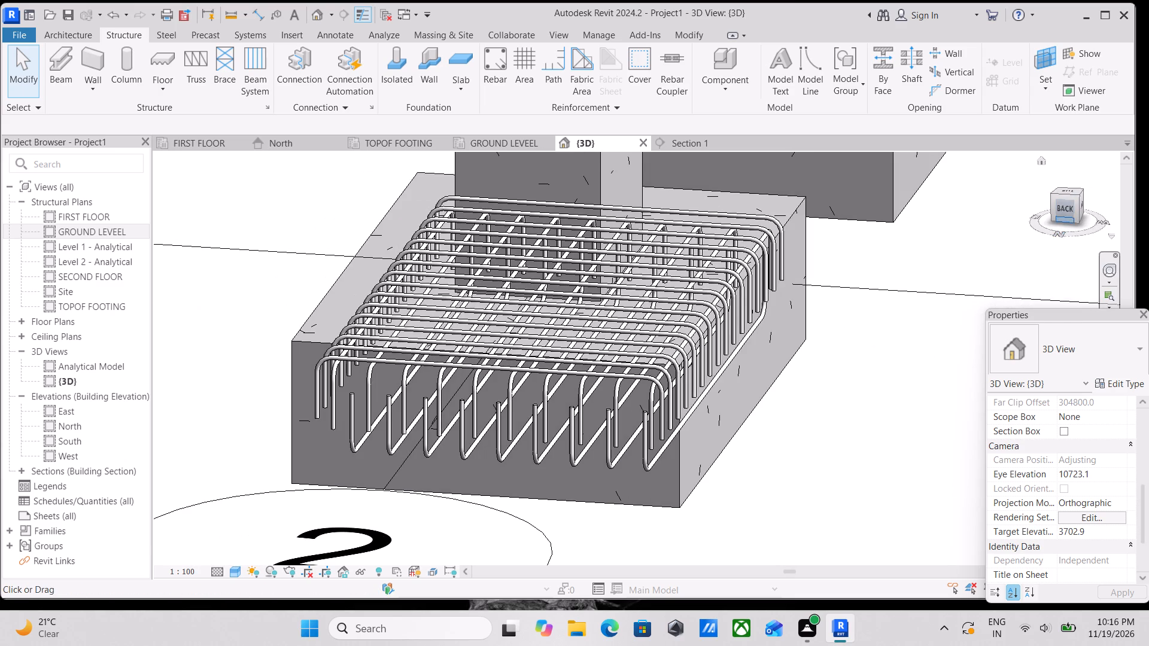
left_click(1064, 204)
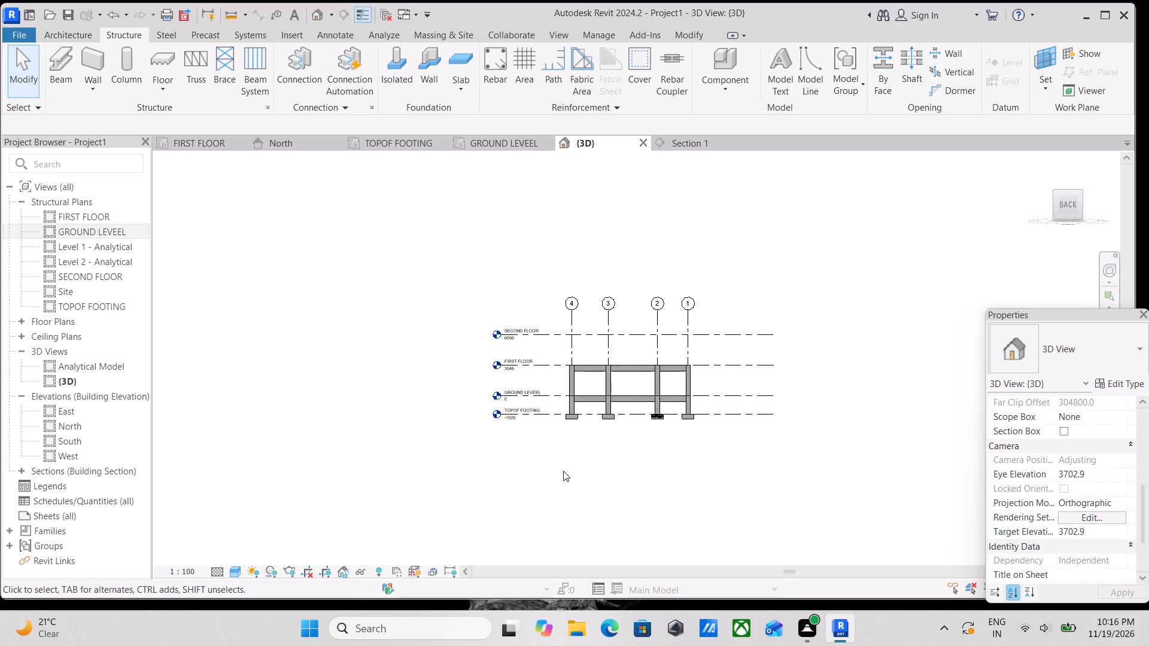
scroll(646, 436, "up", 12)
scroll(651, 366, "up", 3)
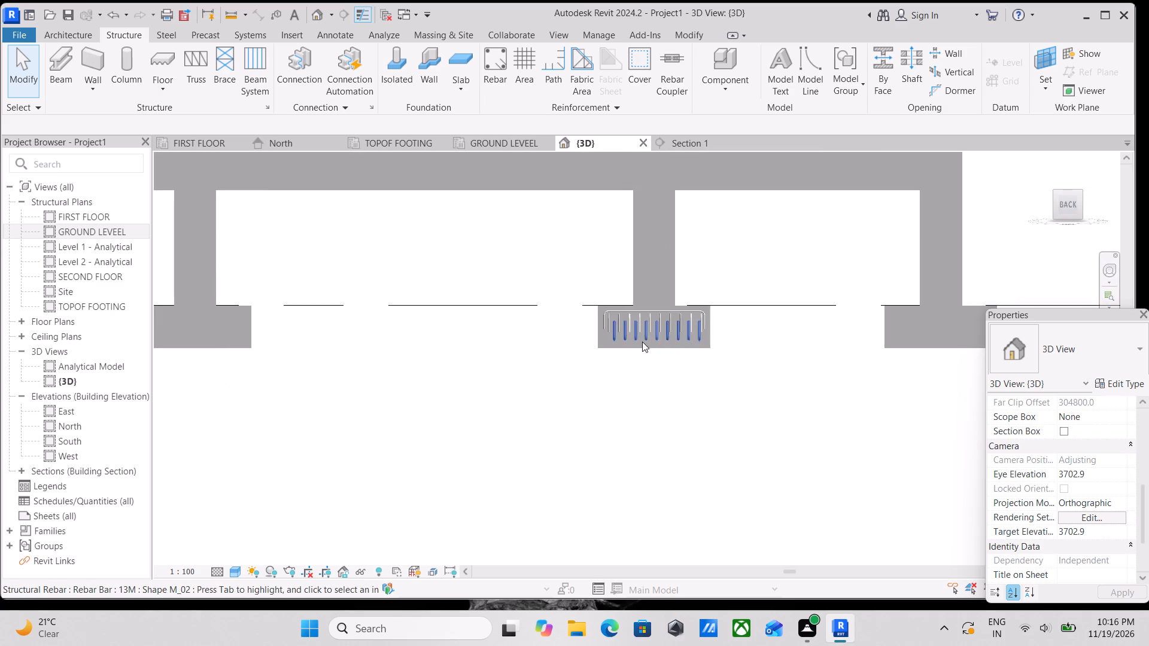
scroll(642, 342, "up", 8)
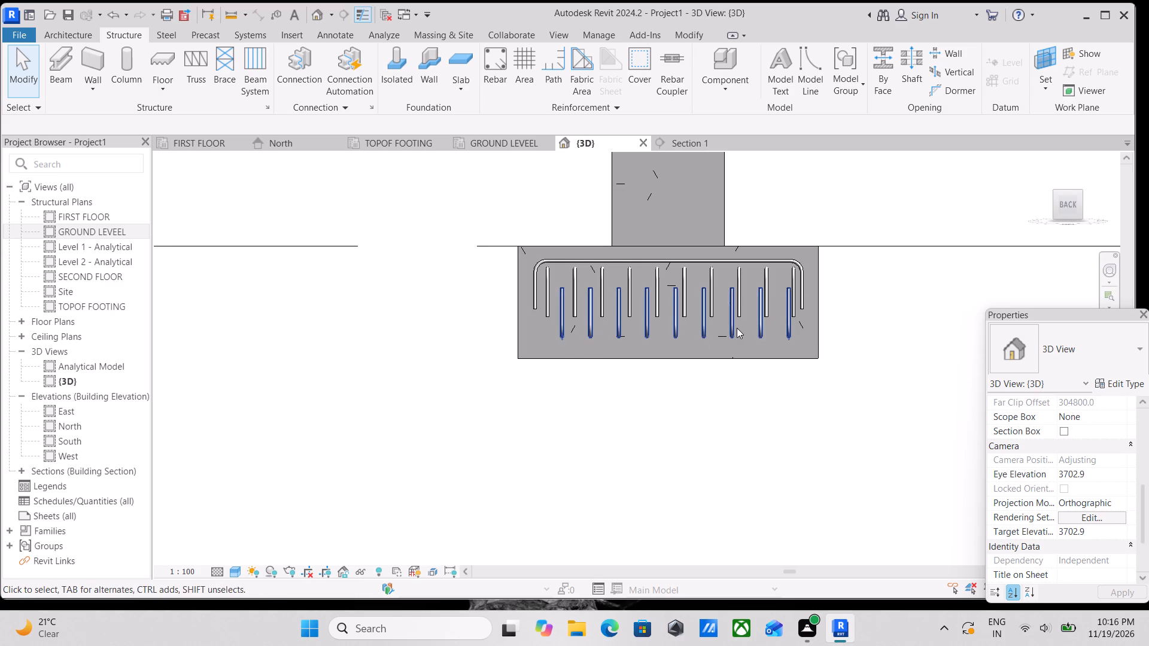
left_click(737, 328)
scroll(791, 329, "up", 9)
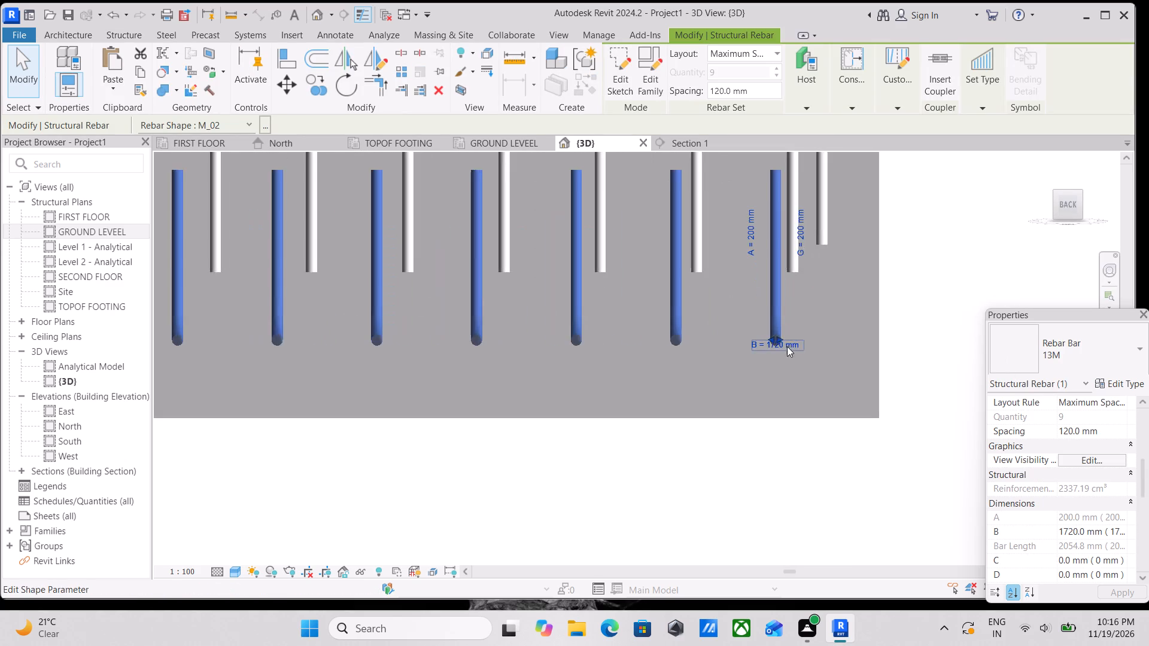
scroll(778, 349, "up", 8)
left_click_drag(777, 325, 918, 342)
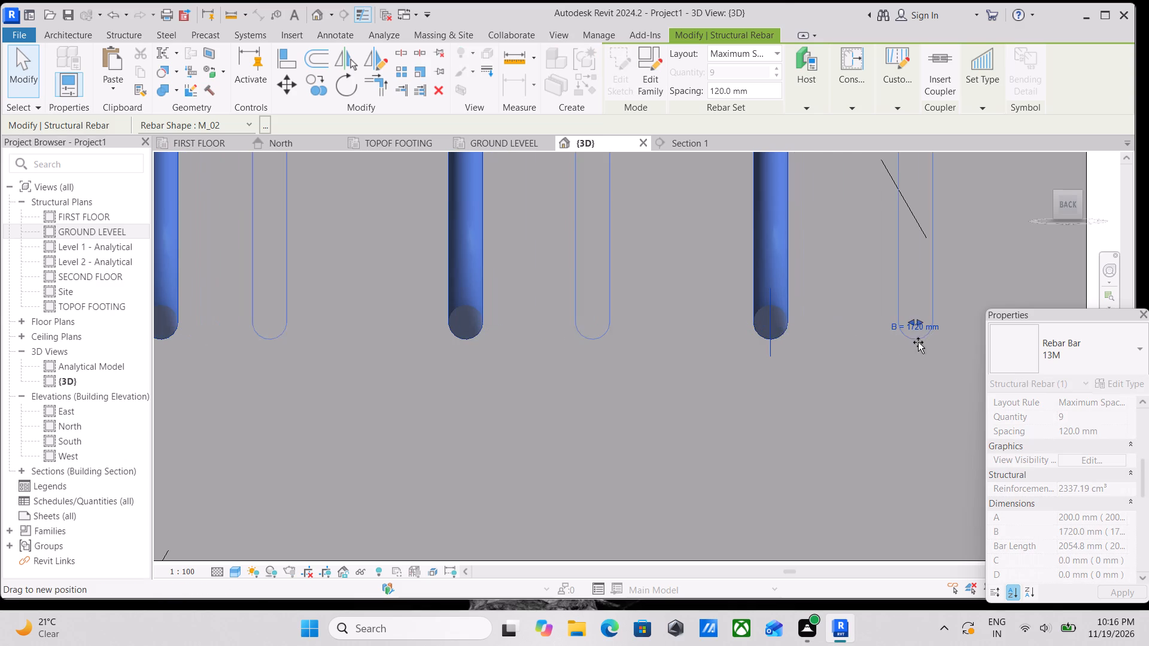
left_click_drag(918, 342, 918, 342)
scroll(915, 340, "down", 7)
scroll(865, 328, "down", 2)
middle_click_drag(862, 328, 884, 361)
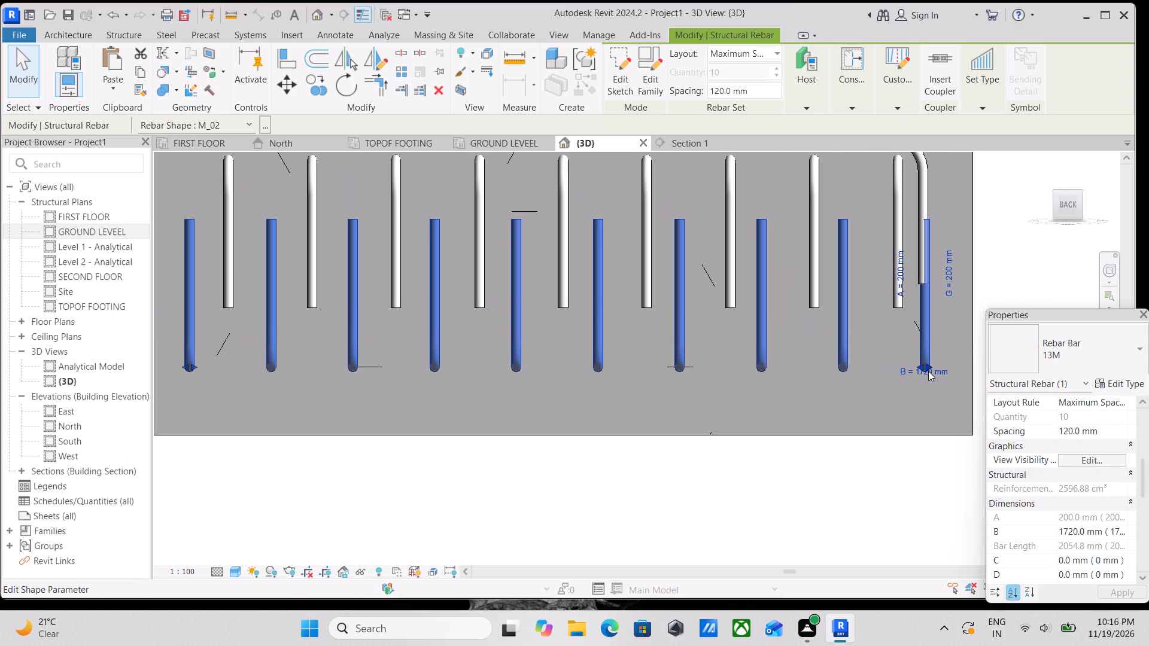
scroll(928, 371, "up", 4)
left_click_drag(927, 363, 937, 367)
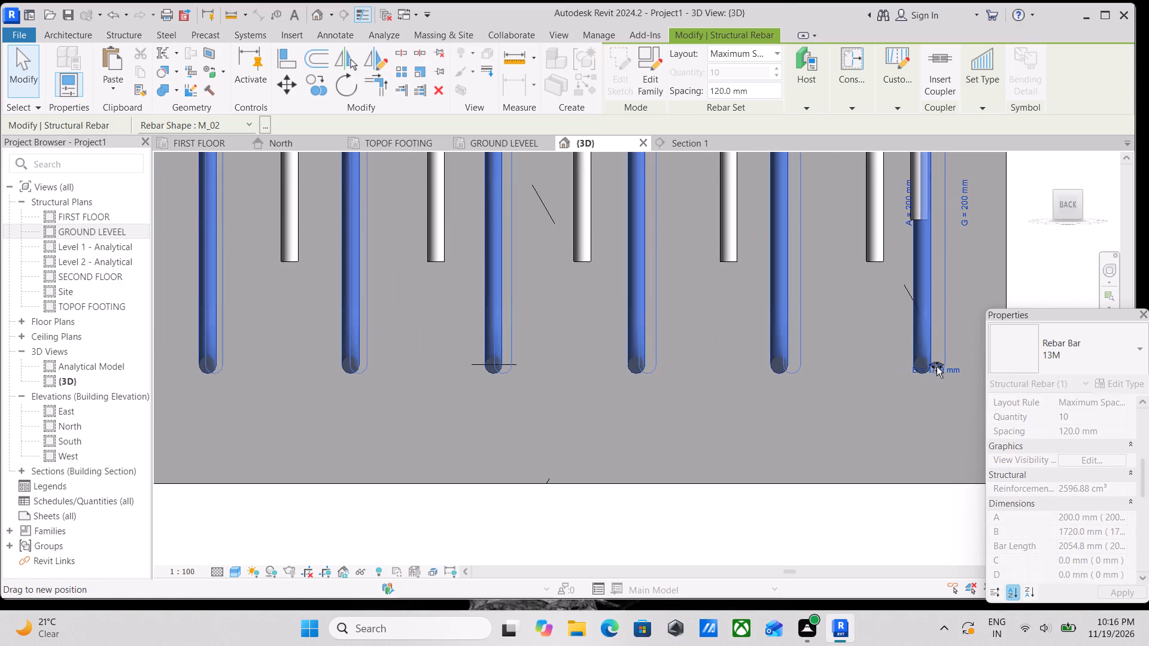
left_click_drag(937, 367, 962, 379)
Extend the lower bar set's left end outward past the top bar's bent leg, close to the footing's left side.
scroll(826, 370, "down", 5)
middle_click_drag(576, 339, 911, 361)
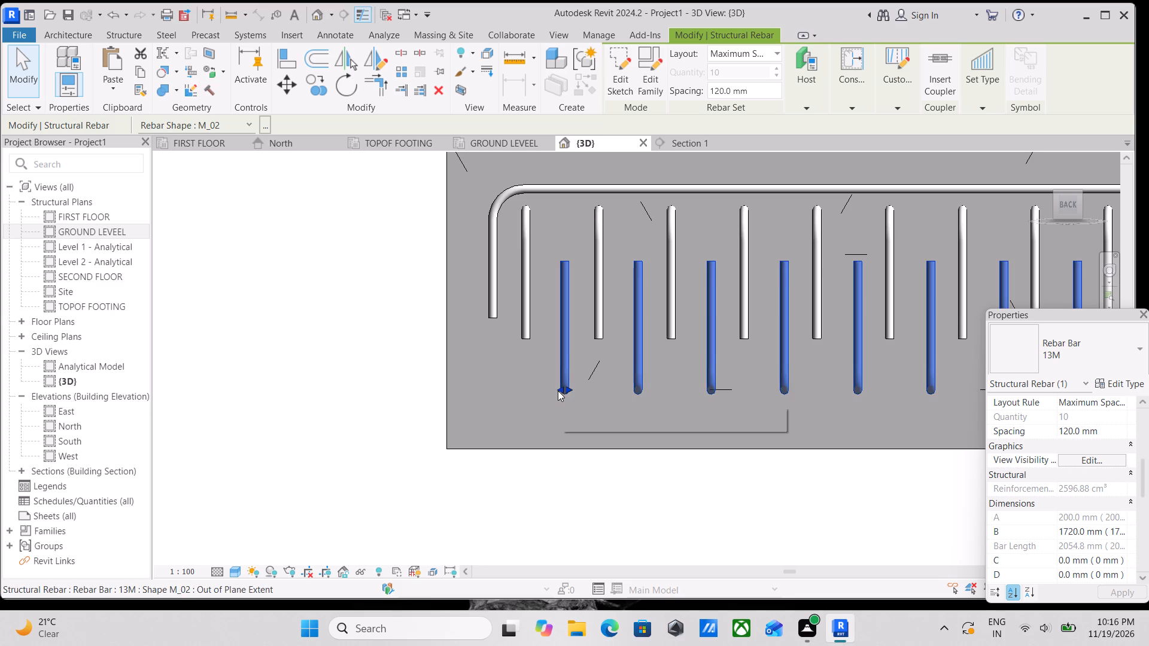
left_click_drag(556, 387, 477, 385)
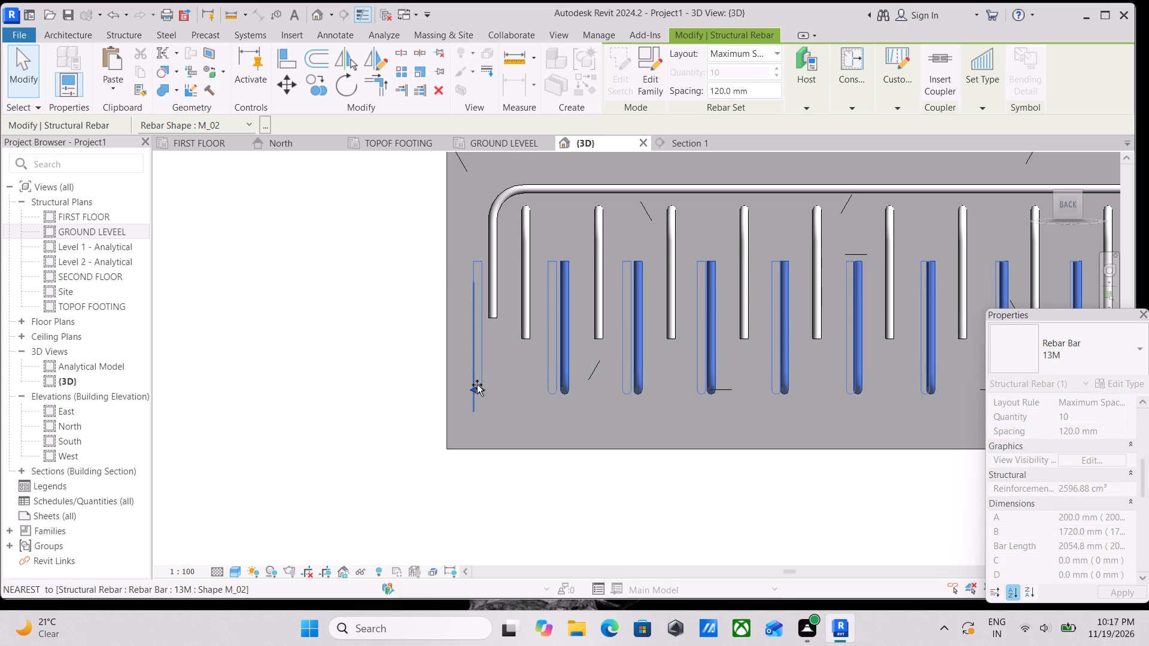
left_click_drag(477, 385, 478, 385)
scroll(655, 324, "down", 2)
middle_click_drag(655, 324, 635, 322)
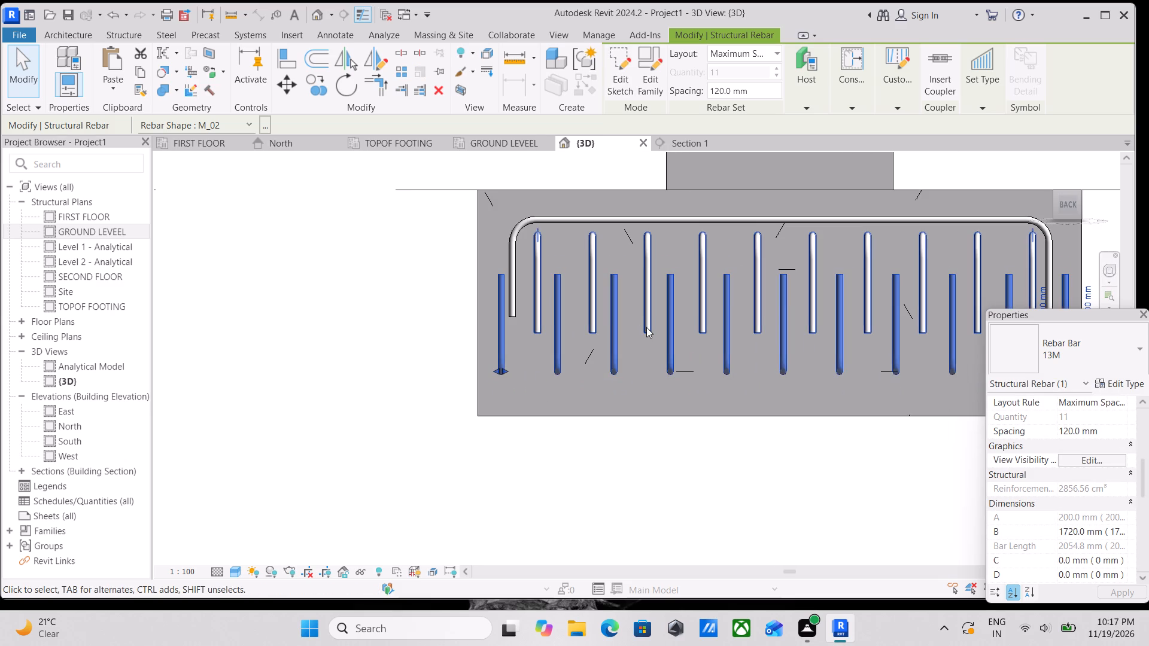
key("Escape")
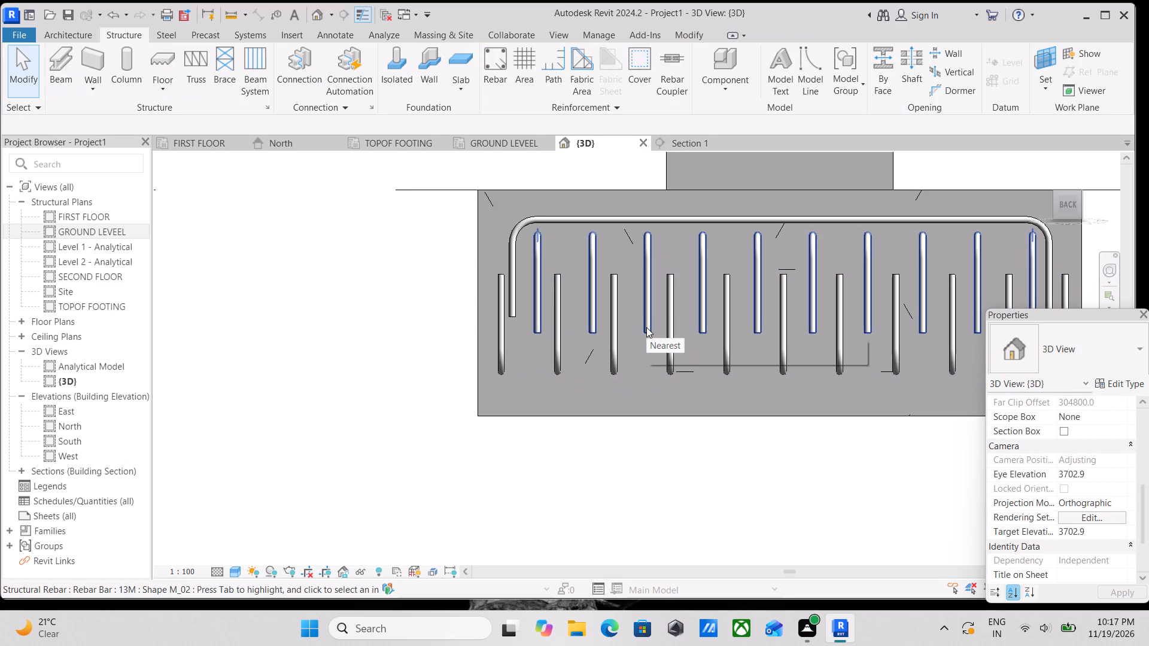
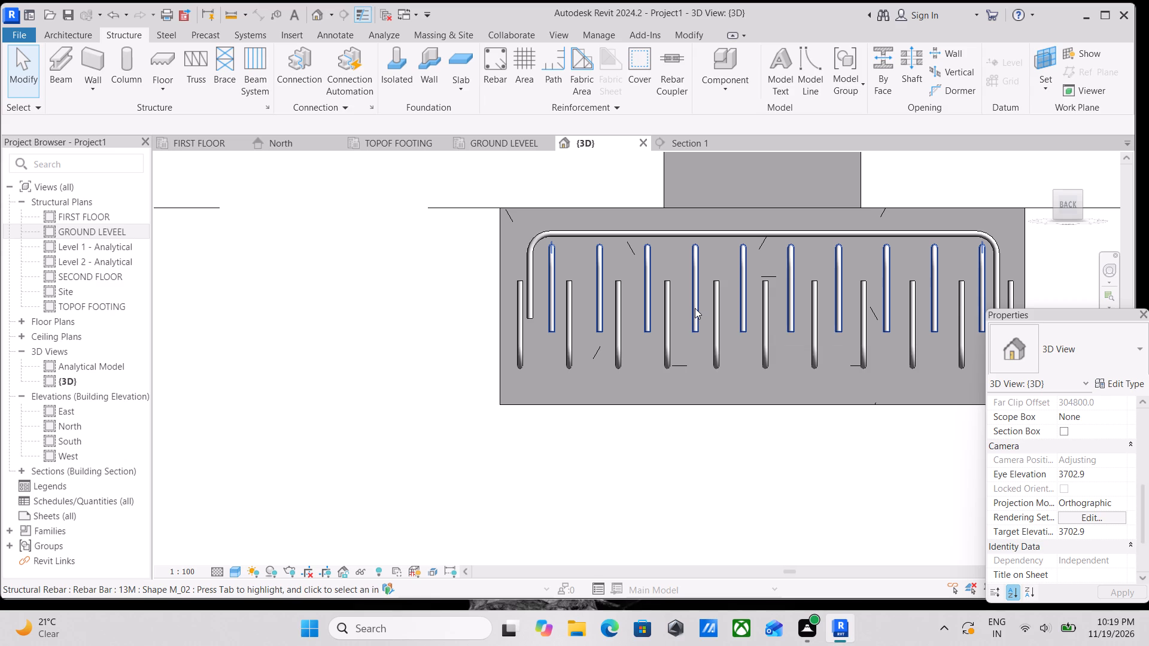
In Section 1, extend the crop region's top edge upward past the beams and floor that meet the column.
scroll(697, 327, "down", 4)
scroll(813, 361, "up", 1)
scroll(810, 343, "down", 1)
middle_click(810, 343)
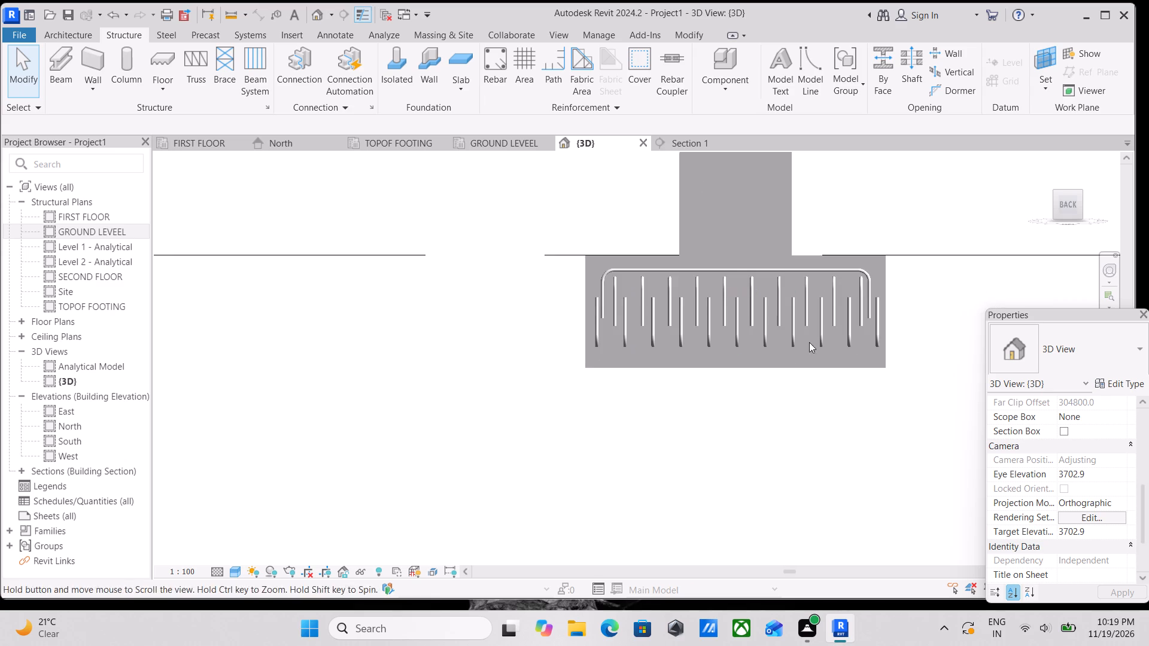
left_click(685, 141)
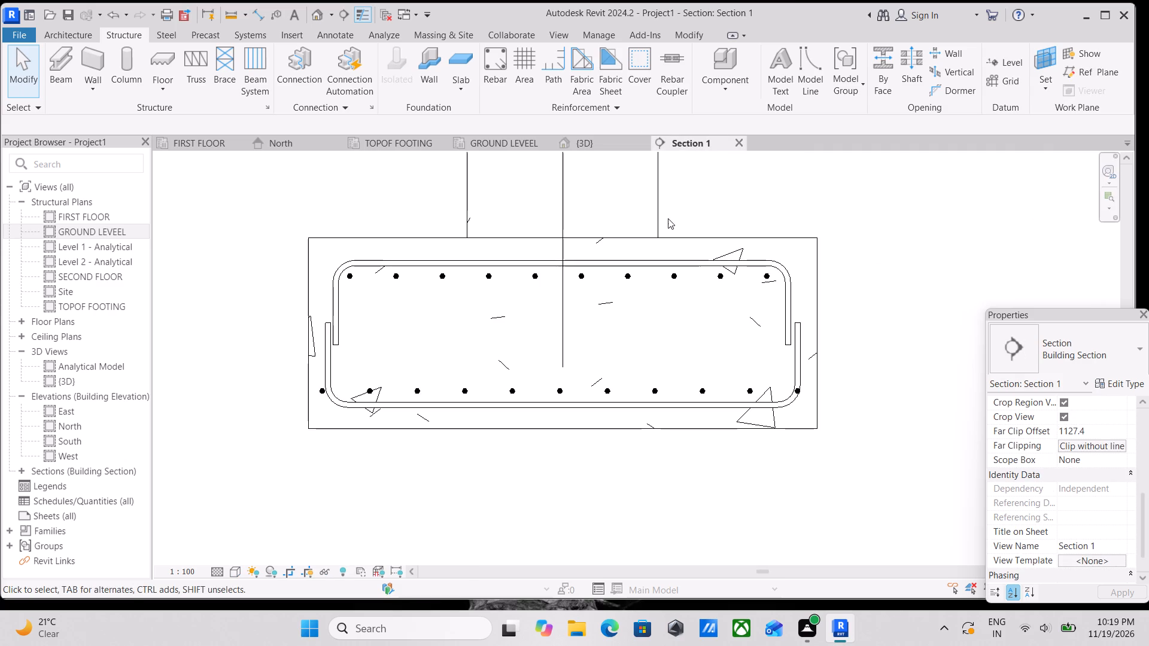
scroll(662, 226, "down", 1)
middle_click_drag(662, 226, 725, 364)
scroll(649, 266, "down", 1)
middle_click_drag(676, 298, 756, 434)
scroll(755, 429, "up", 1)
scroll(750, 316, "down", 2)
middle_click_drag(750, 316, 669, 311)
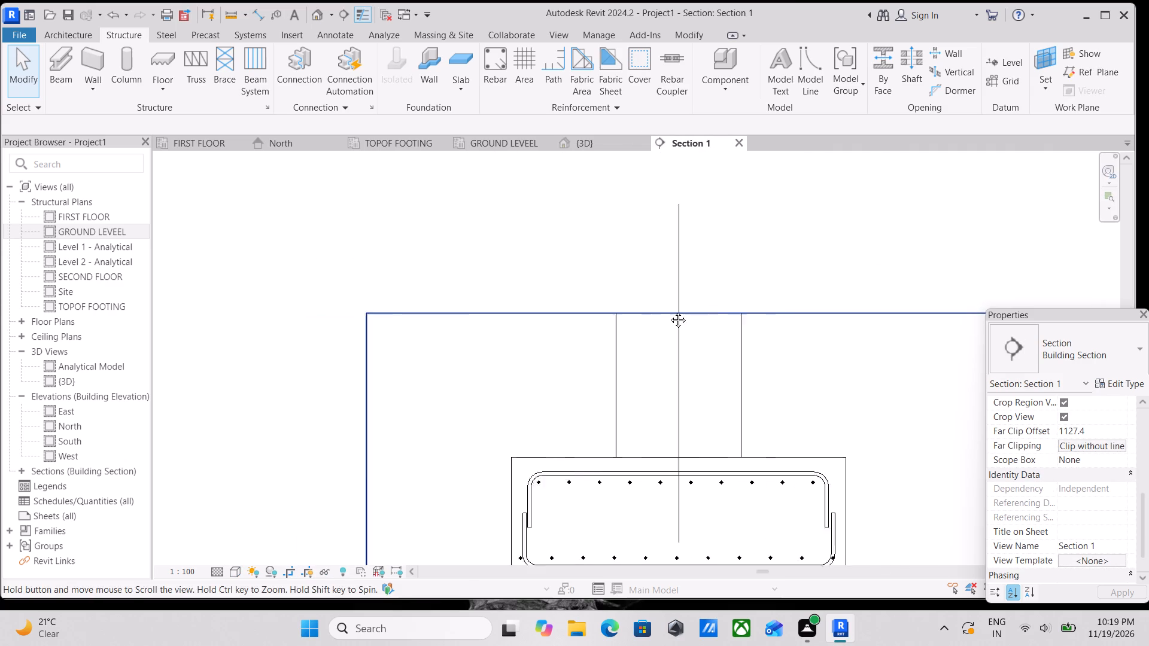
middle_click_drag(669, 311, 667, 311)
left_click(759, 304)
left_click(761, 307)
scroll(761, 307, "down", 3)
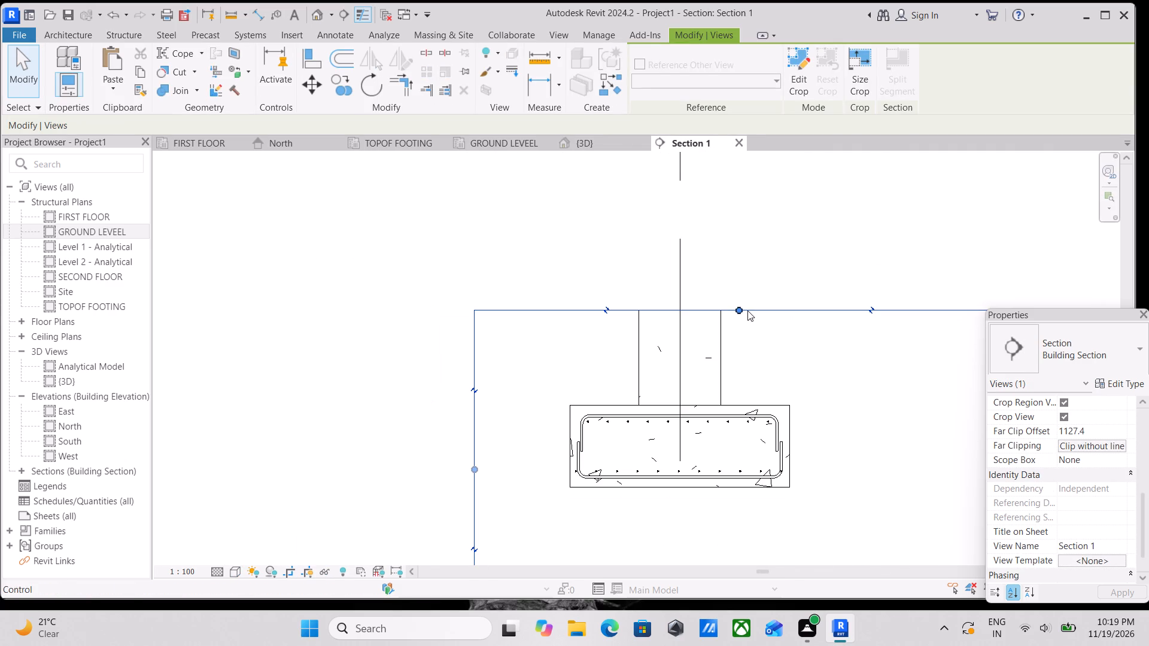
left_click_drag(740, 308, 722, 209)
middle_click_drag(718, 303, 717, 437)
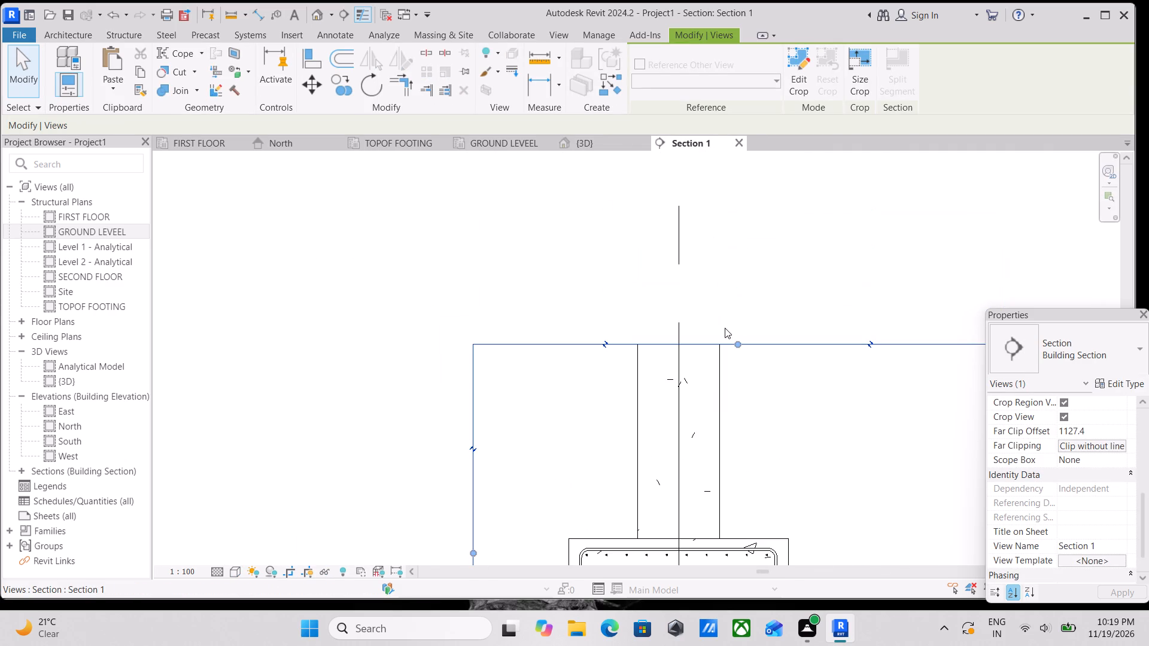
left_click_drag(739, 345, 731, 273)
scroll(731, 331, "down", 2)
middle_click_drag(724, 361, 723, 377)
scroll(724, 369, "up", 1)
scroll(730, 352, "down", 1)
middle_click(738, 342)
left_click_drag(737, 299, 732, 260)
middle_click_drag(715, 366, 745, 350)
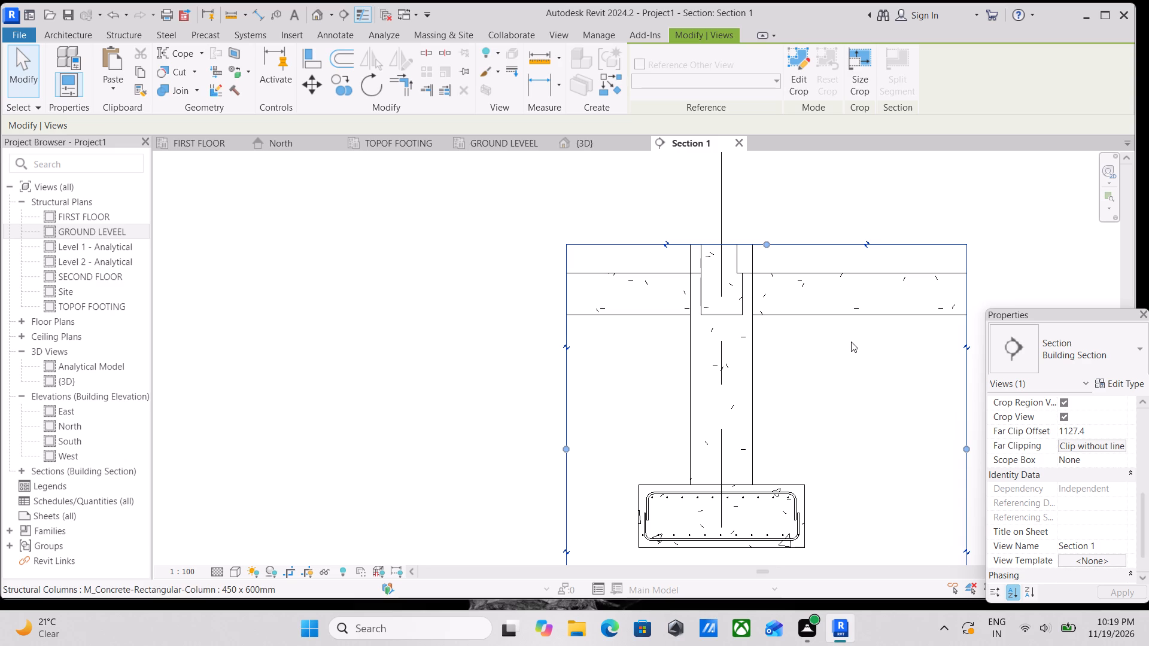
Examine the column, its beam and floor junction, and the footing reinforcement in Section 1.
scroll(721, 360, "up", 2)
scroll(671, 244, "up", 1)
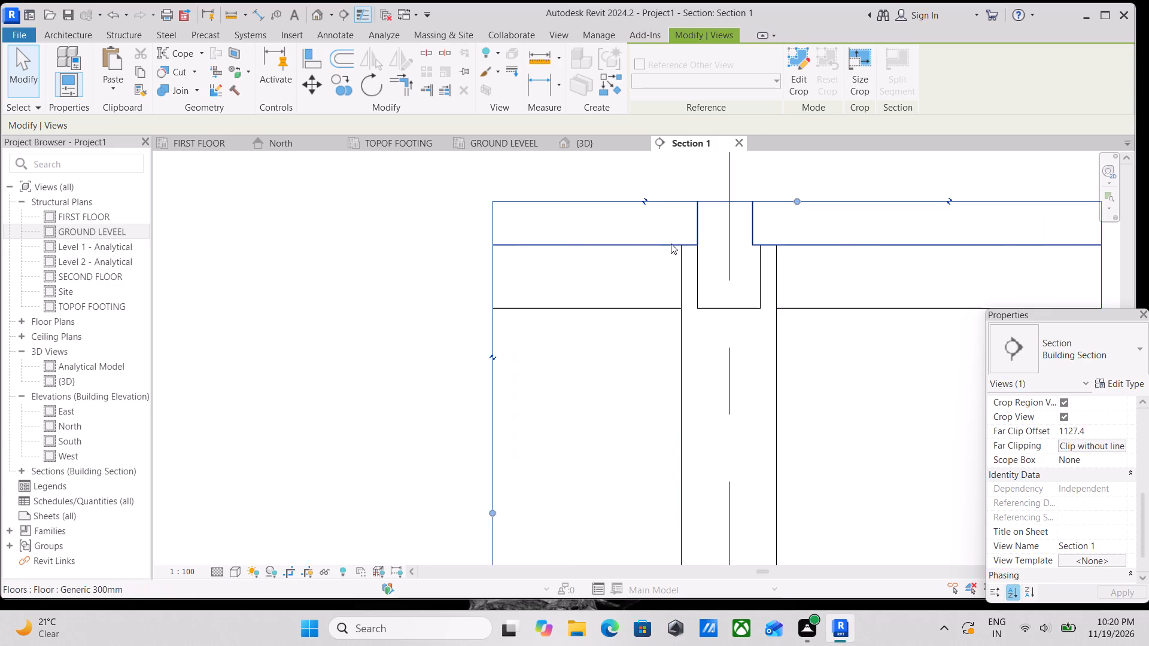
scroll(776, 276, "down", 2)
middle_click_drag(763, 279, 746, 313)
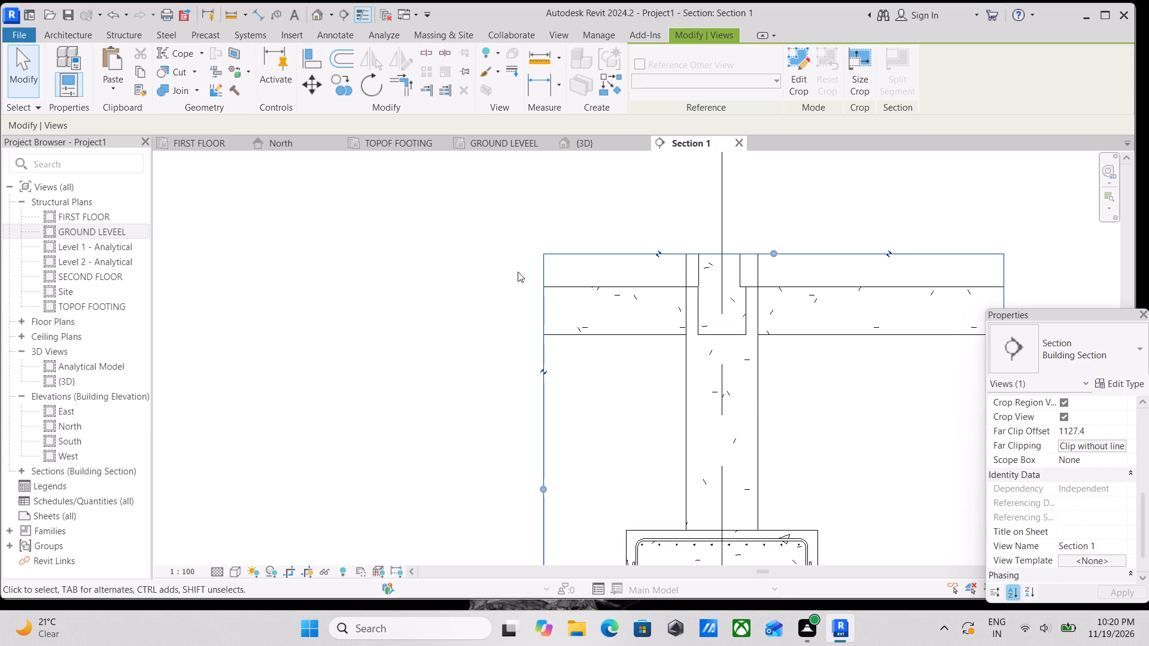
scroll(485, 351, "up", 1)
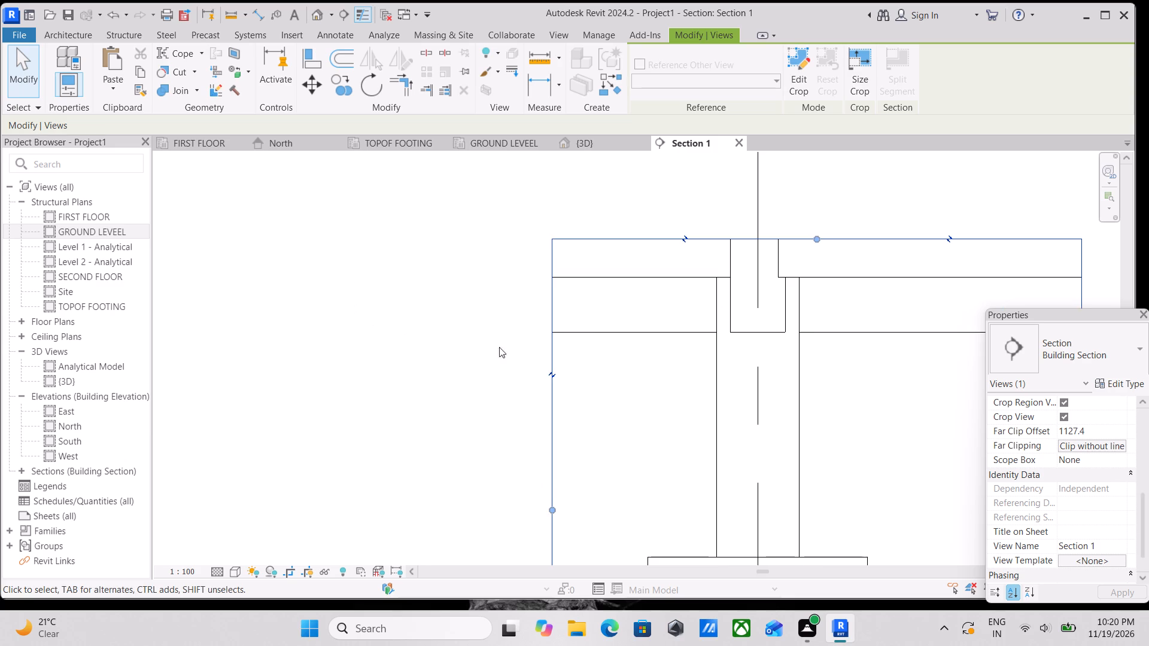
middle_click_drag(545, 297, 373, 211)
middle_click_drag(543, 304, 452, 255)
middle_click_drag(316, 283, 373, 337)
scroll(459, 402, "down", 1)
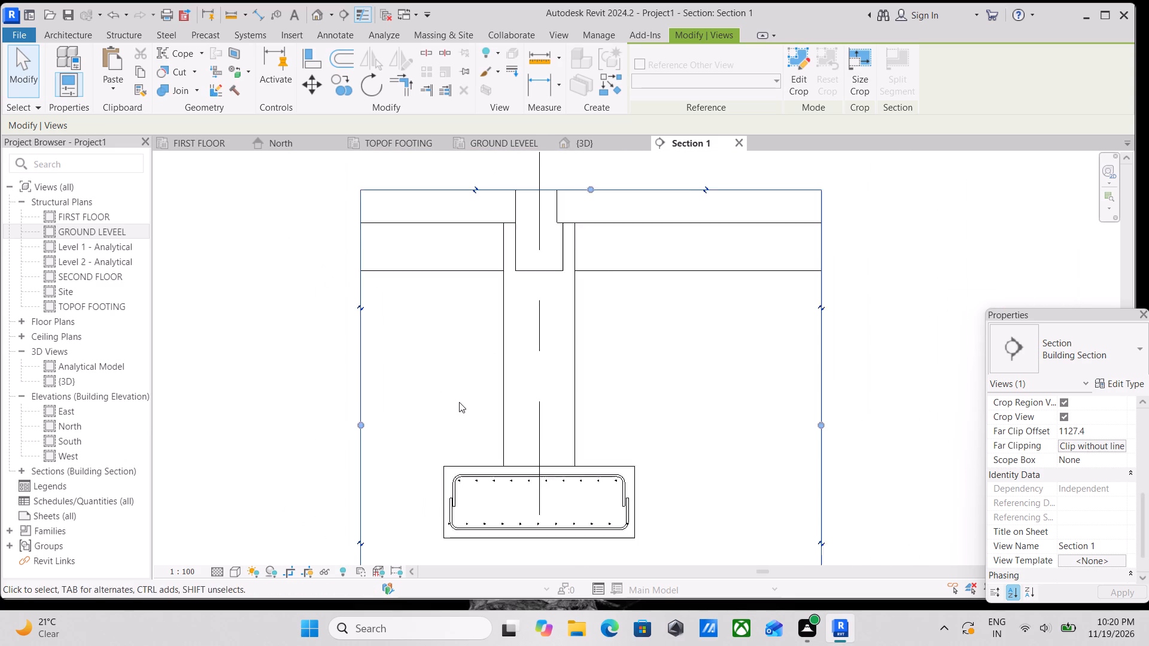
scroll(459, 402, "down", 1)
middle_click_drag(459, 402, 493, 451)
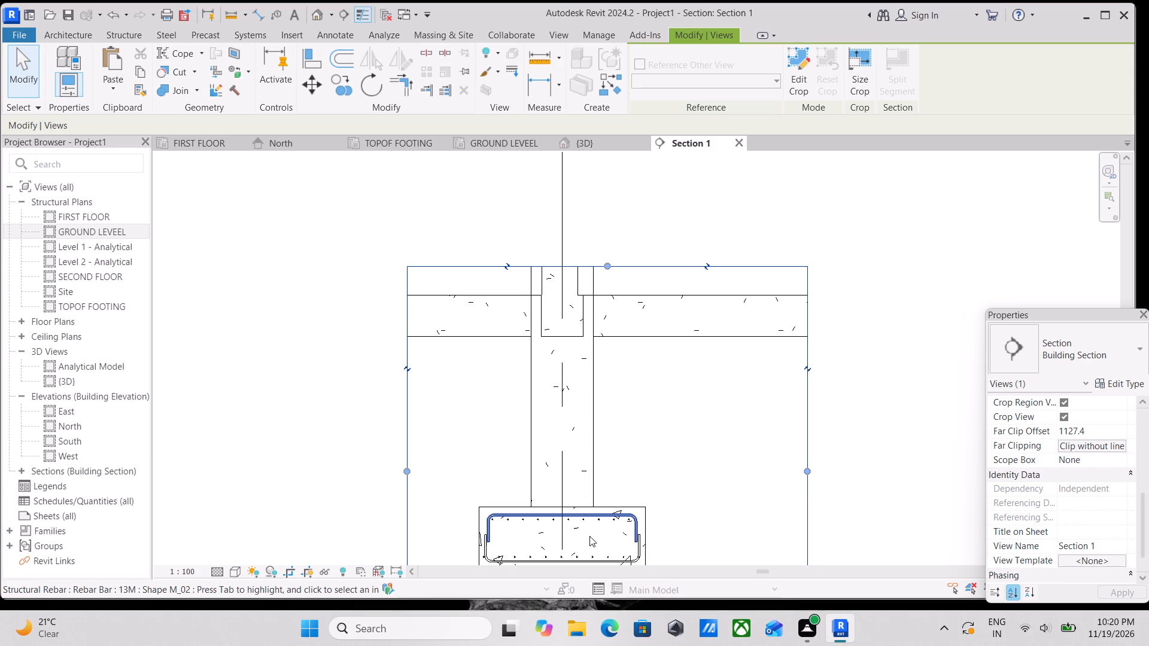
scroll(560, 525, "up", 2)
middle_click_drag(475, 380, 490, 398)
middle_click_drag(684, 407, 685, 372)
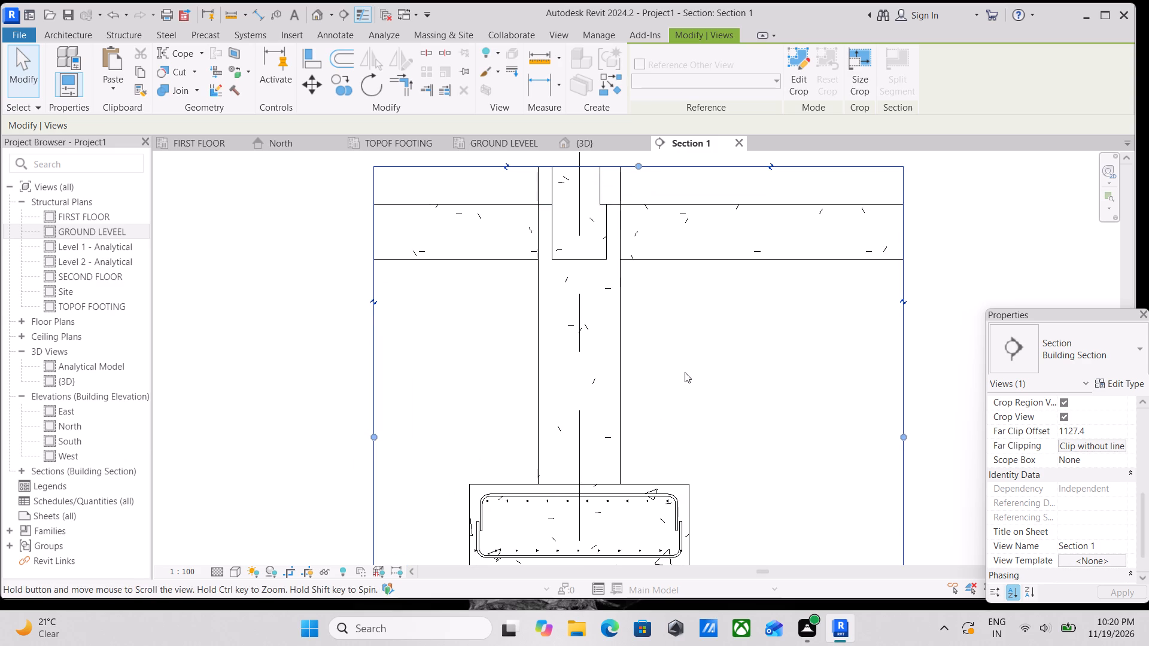
middle_click_drag(585, 330, 622, 425)
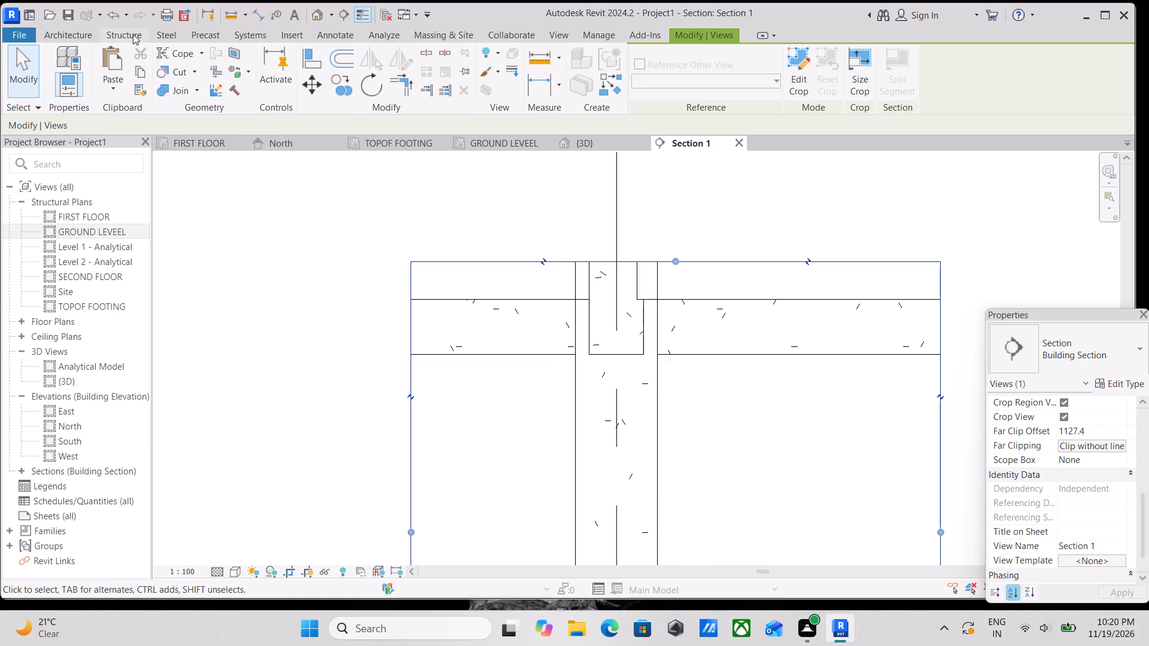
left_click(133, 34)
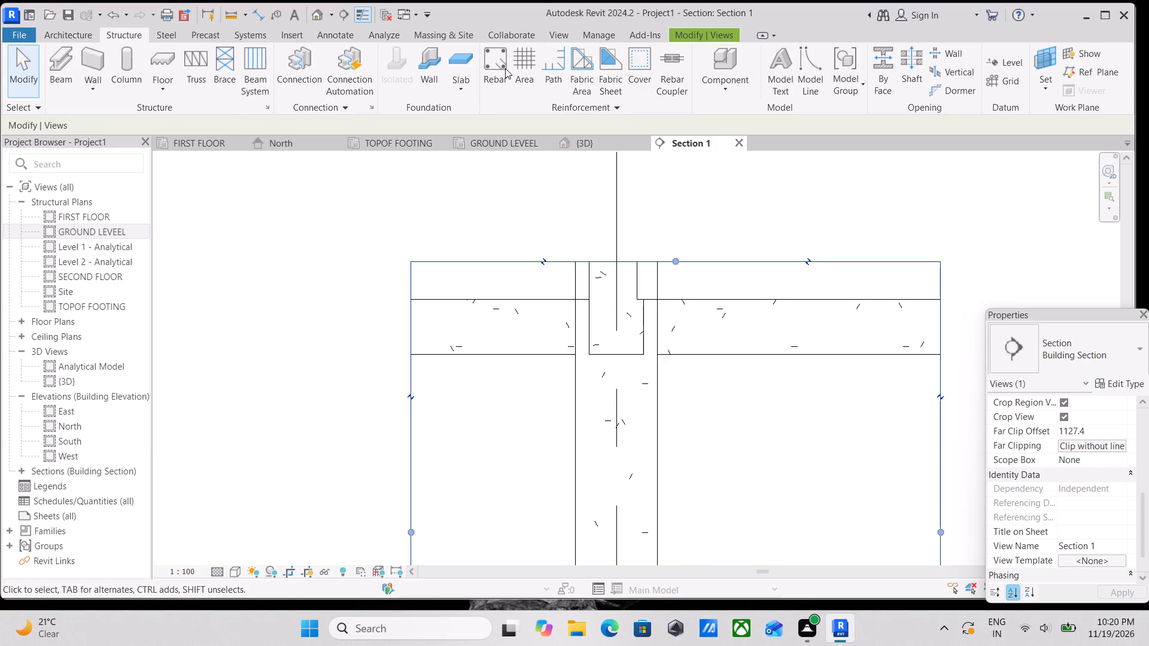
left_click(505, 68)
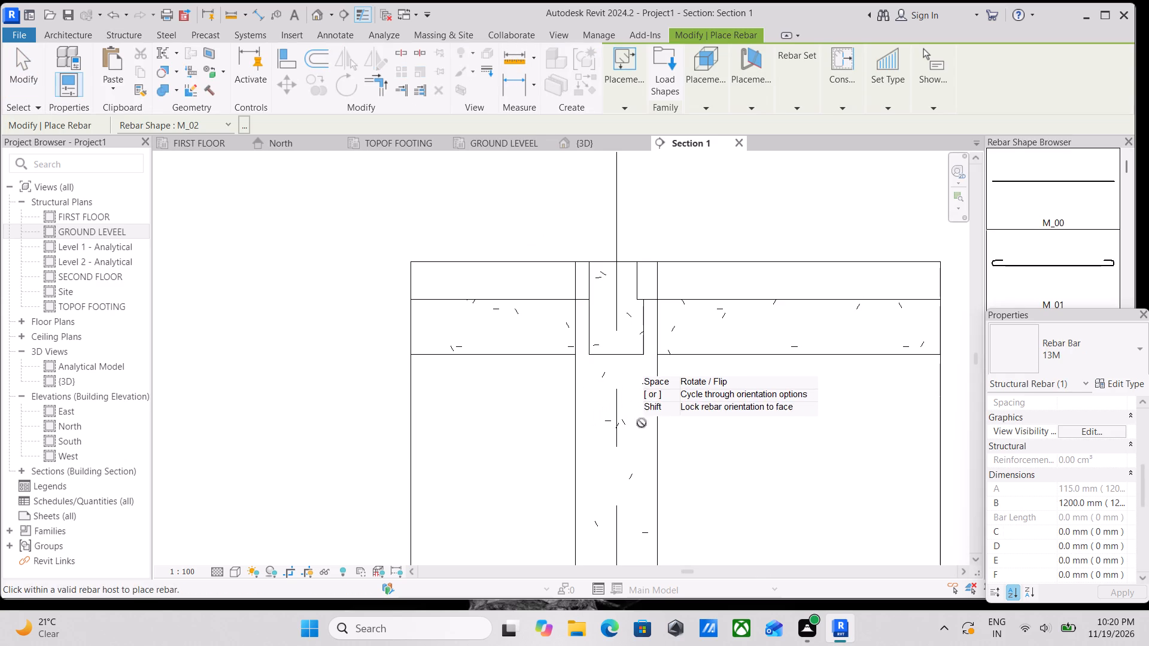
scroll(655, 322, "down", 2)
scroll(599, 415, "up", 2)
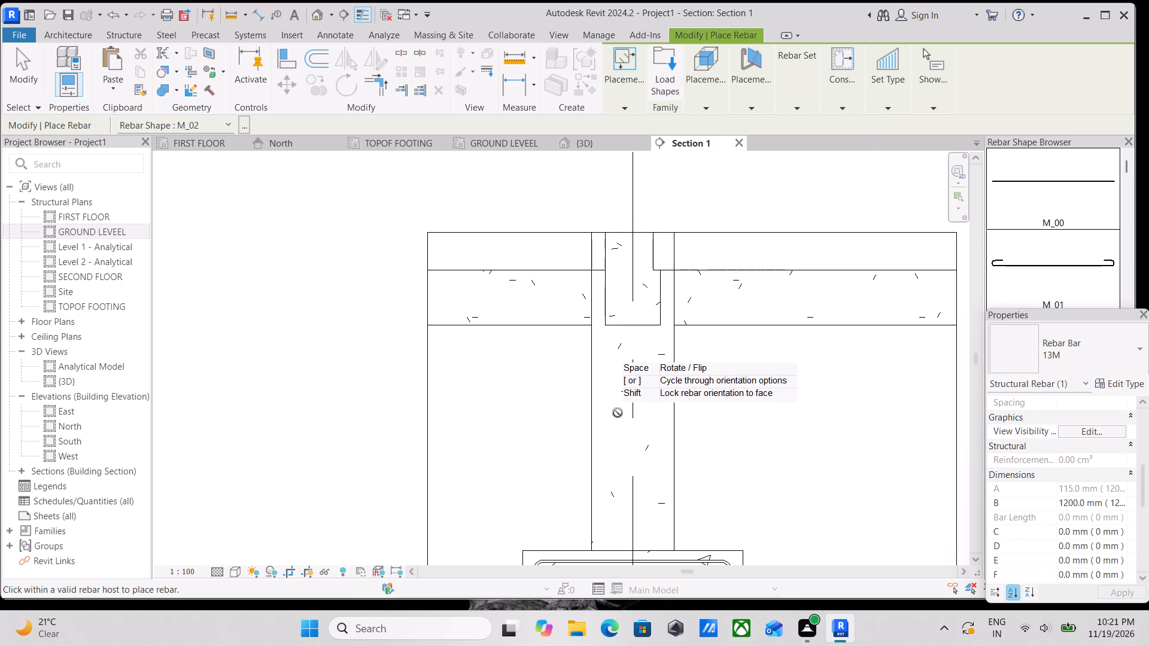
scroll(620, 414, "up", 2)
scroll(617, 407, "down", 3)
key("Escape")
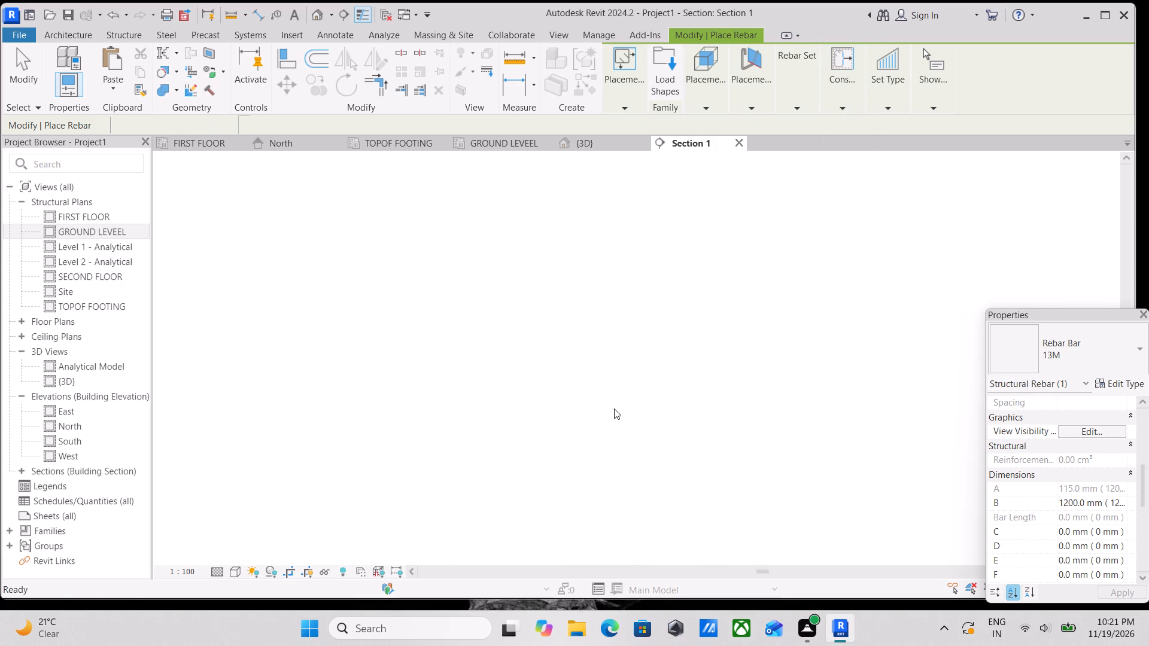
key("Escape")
Examine the reinforced footing at grid 2 and the surrounding frame in the {3D} view and on the GROUND LEVEEL plan.
scroll(600, 400, "down", 3)
middle_click_drag(666, 352, 596, 370)
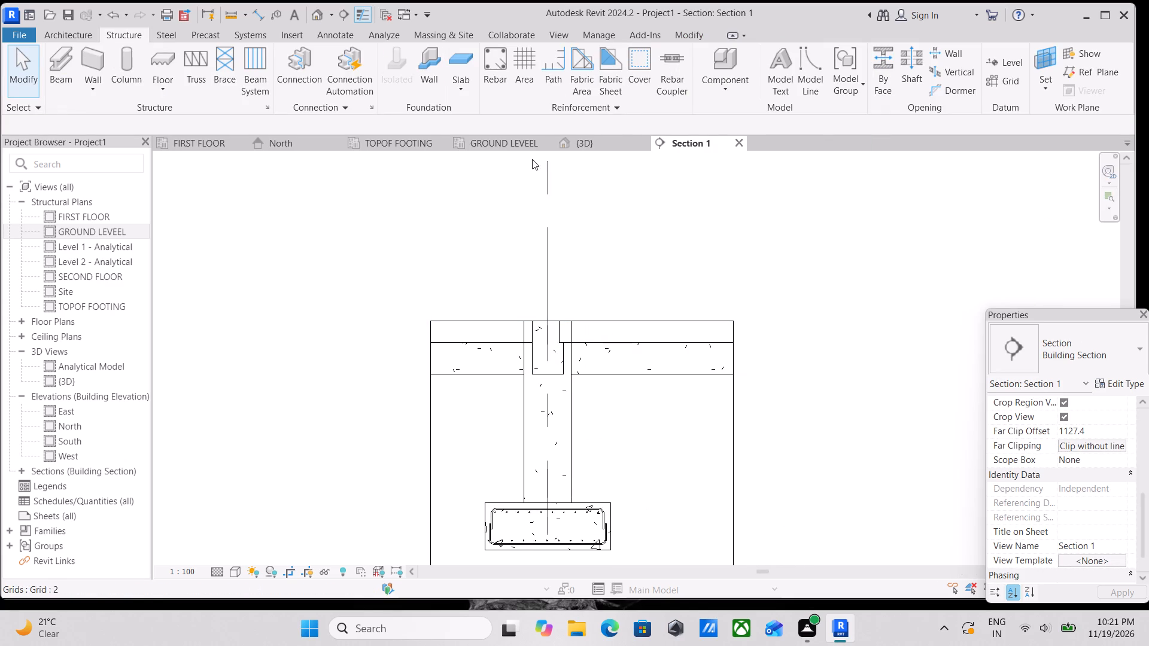
left_click(589, 138)
scroll(628, 291, "down", 2)
middle_click_drag(628, 291, 624, 352)
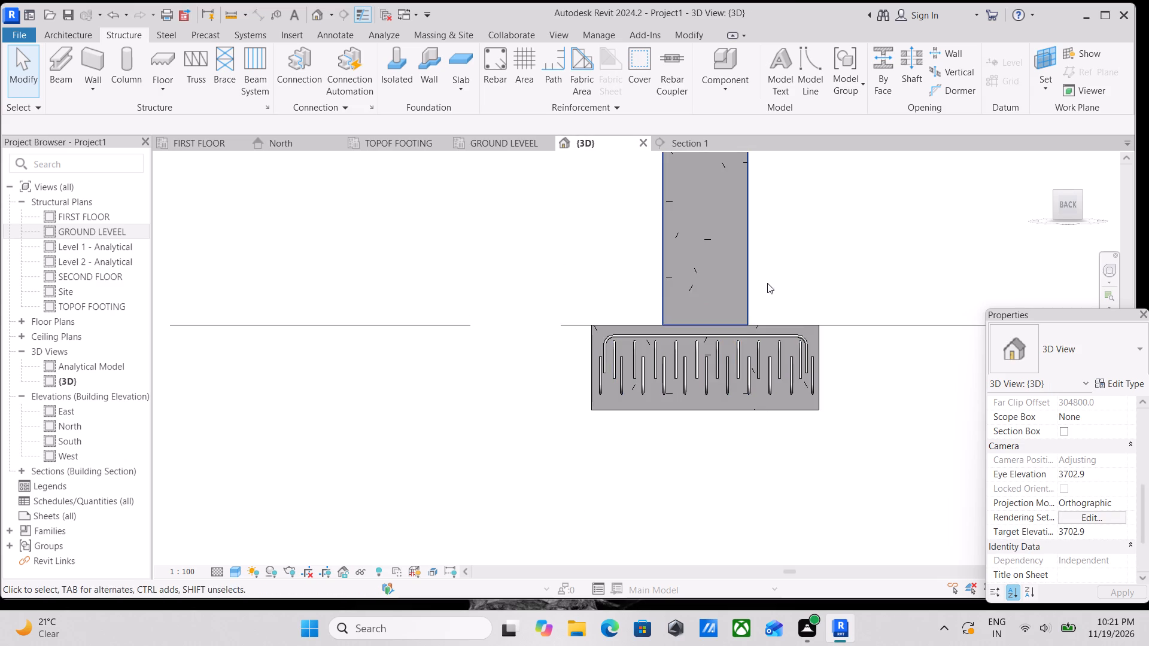
middle_click_drag(767, 284, 725, 379, "shift")
scroll(725, 377, "up", 1, "shift")
scroll(719, 360, "down", 4)
middle_click_drag(703, 356, 673, 200)
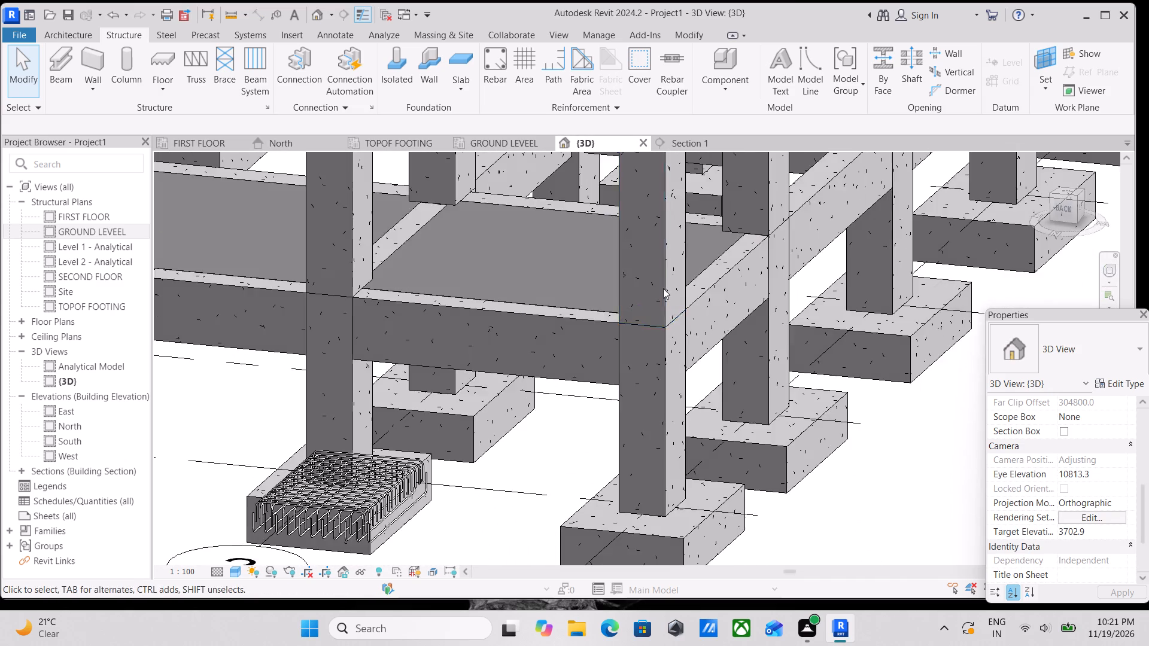
middle_click_drag(663, 288, 641, 305)
scroll(643, 294, "down", 2)
middle_click_drag(643, 294, 764, 113)
scroll(505, 251, "up", 4)
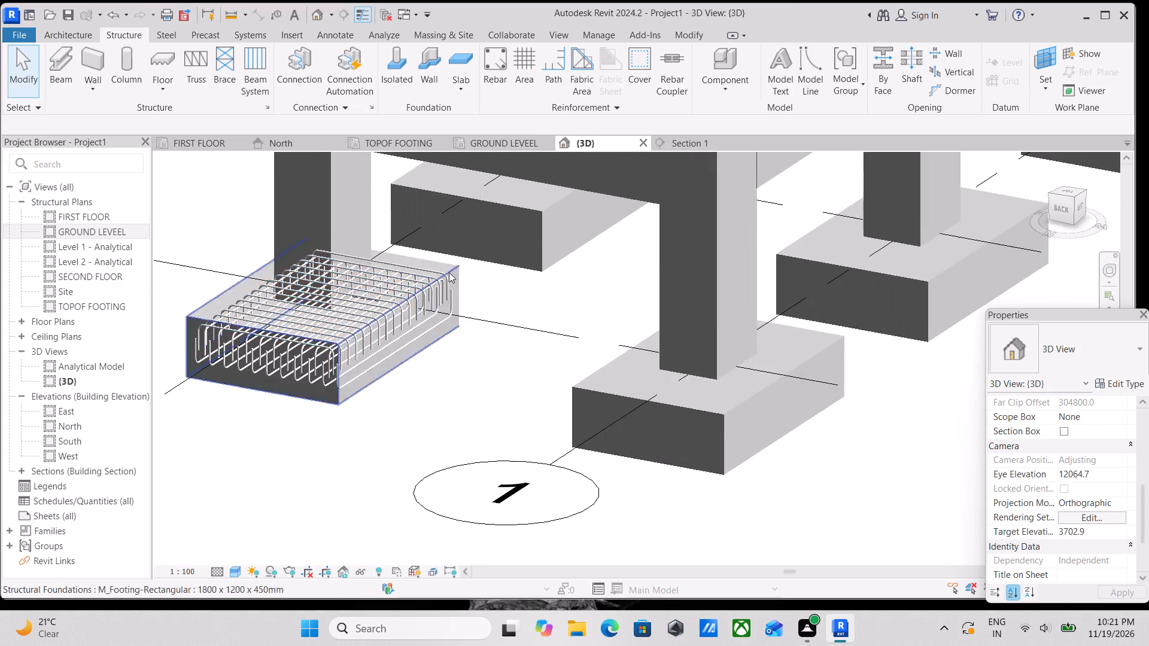
scroll(421, 222, "down", 1)
middle_click_drag(428, 227, 448, 346)
scroll(448, 345, "up", 1, "shift")
scroll(449, 344, "down", 3)
middle_click_drag(449, 341, 491, 245)
scroll(692, 289, "down", 5)
middle_click_drag(688, 292, 560, 346, "shift")
scroll(566, 327, "down", 2)
middle_click_drag(574, 335, 707, 484, "shift")
scroll(668, 459, "up", 1)
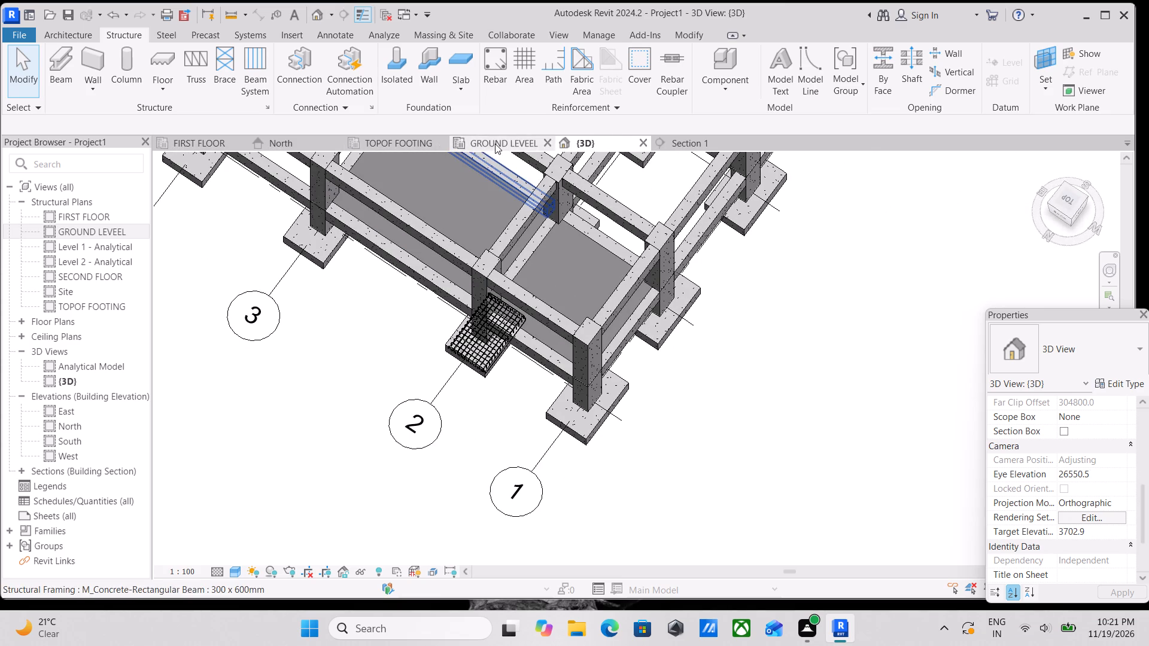
left_click(495, 144)
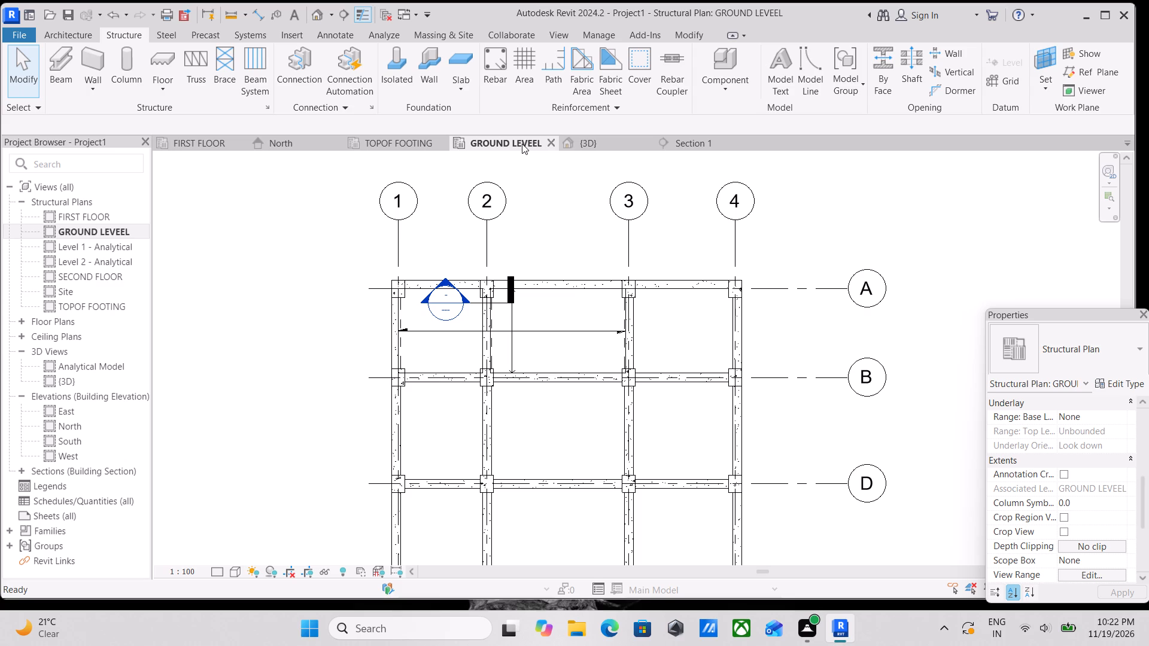
scroll(533, 290, "up", 2)
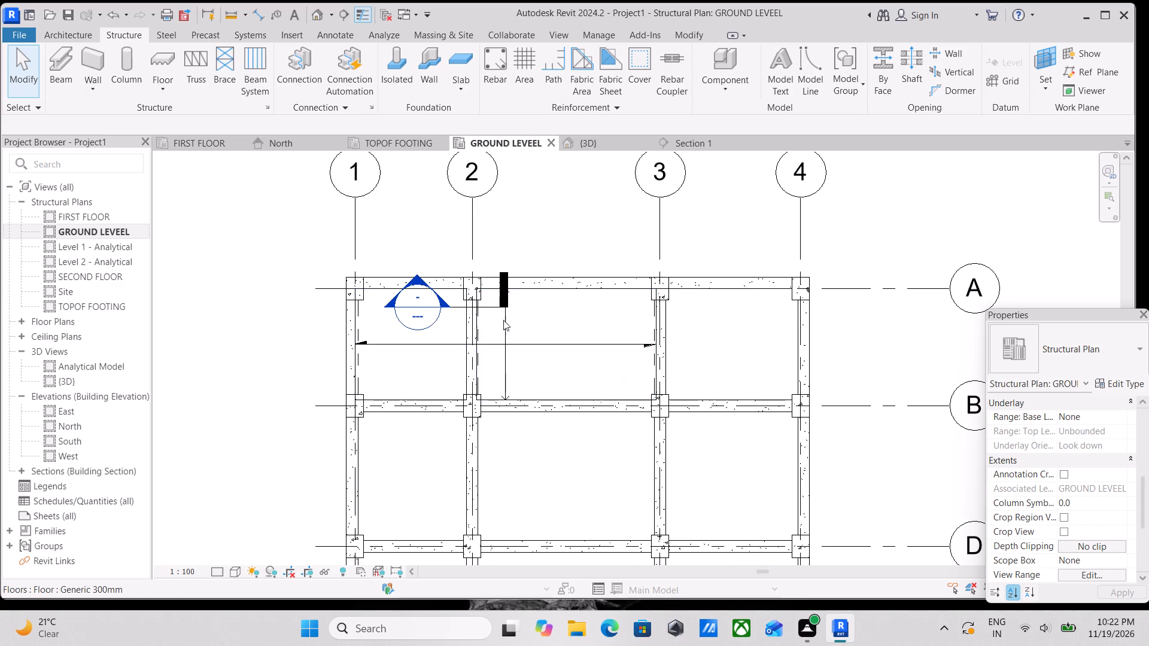
middle_click_drag(462, 341, 468, 302)
scroll(463, 301, "down", 2)
middle_click_drag(411, 301, 417, 358)
scroll(399, 336, "up", 1)
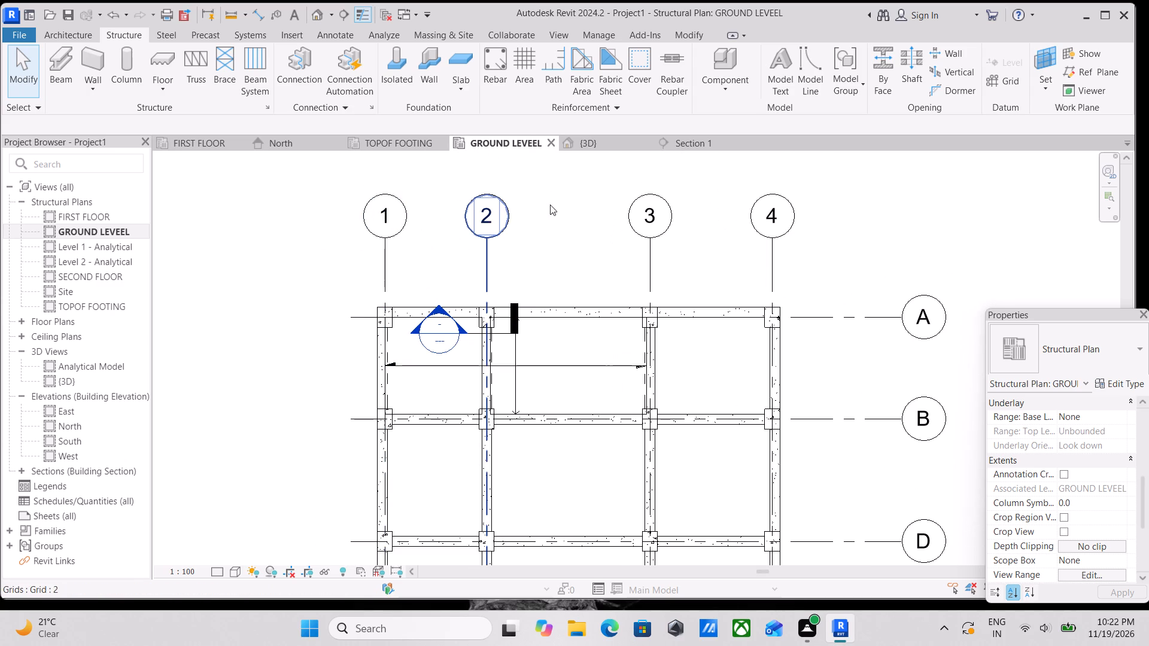
Start propagating the rebar of the reinforced footing at grids A/2 in the {3D} view, choosing the footings at A/1 and B/2 as destinations.
left_click(579, 141)
scroll(522, 369, "down", 1)
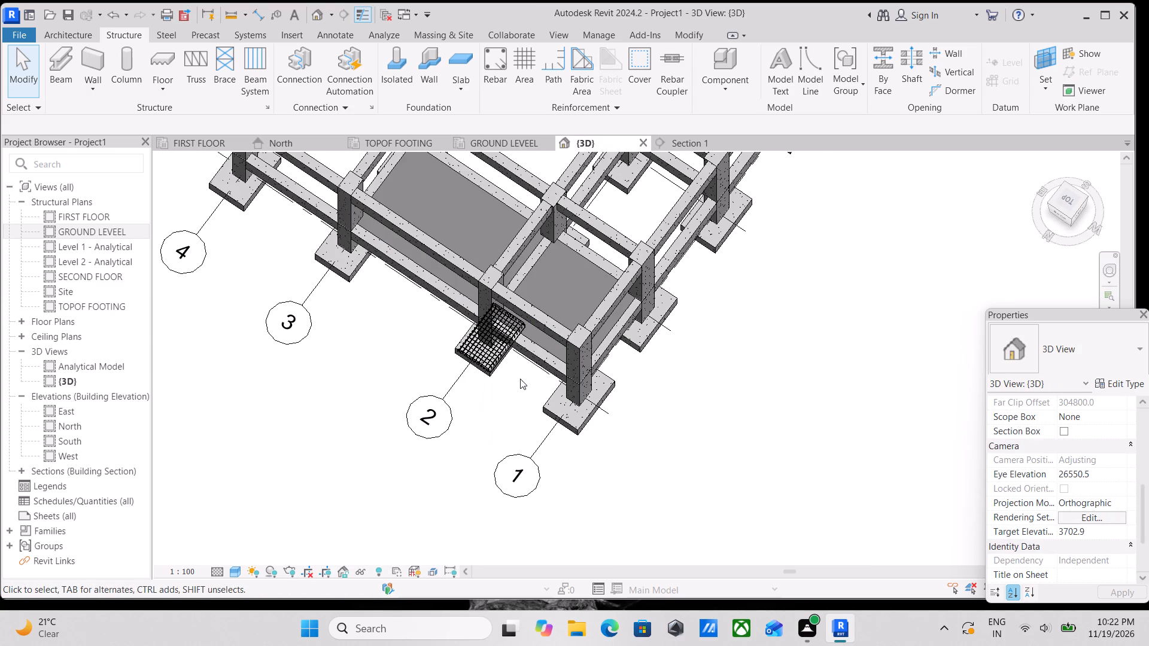
middle_click_drag(531, 349, 638, 176, "shift")
scroll(779, 261, "up", 3)
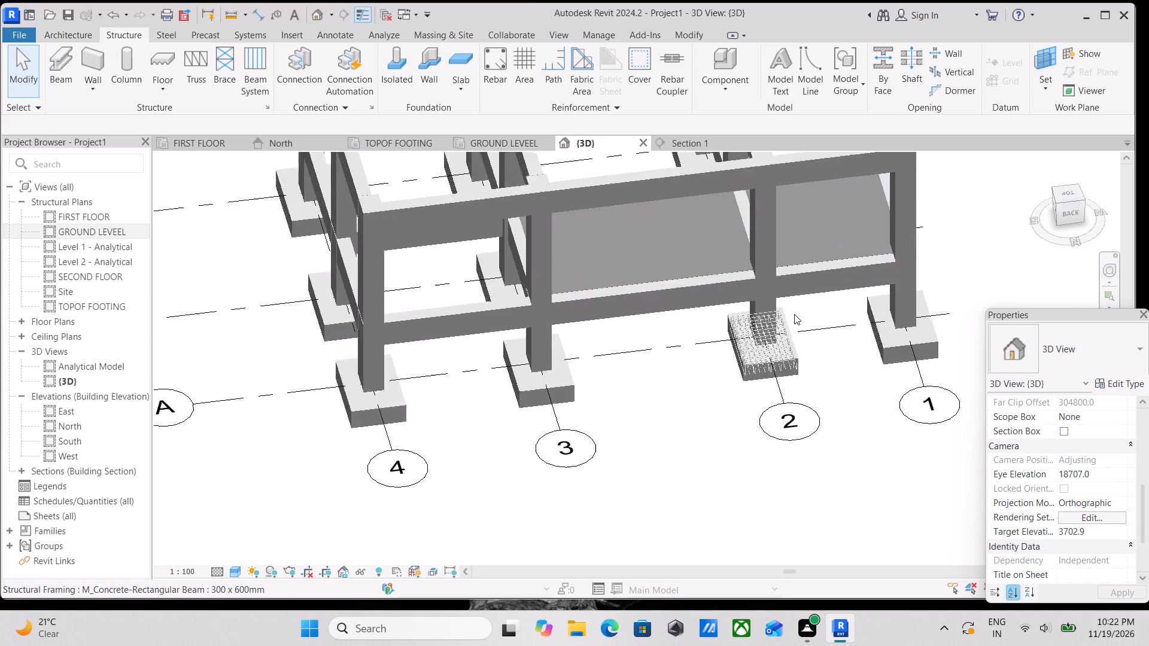
scroll(794, 314, "up", 1)
middle_click_drag(789, 311, 704, 291)
scroll(704, 291, "up", 1, "shift")
scroll(454, 370, "up", 3)
middle_click_drag(413, 377, 449, 334)
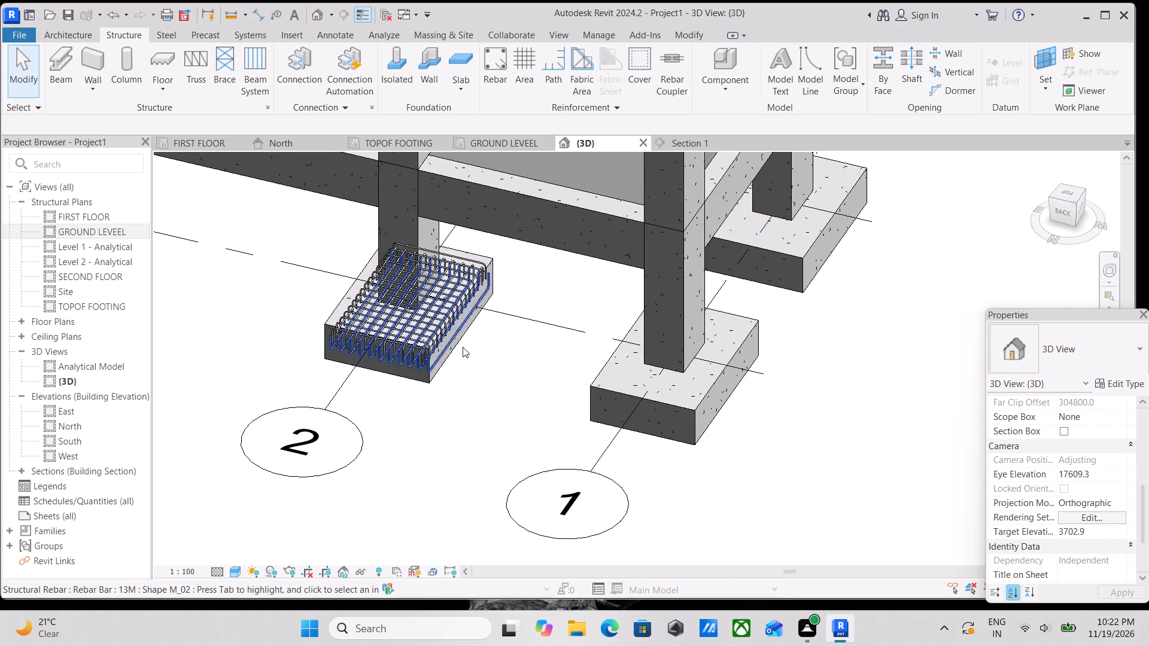
scroll(458, 358, "up", 3)
middle_click_drag(460, 361, 485, 399, "shift")
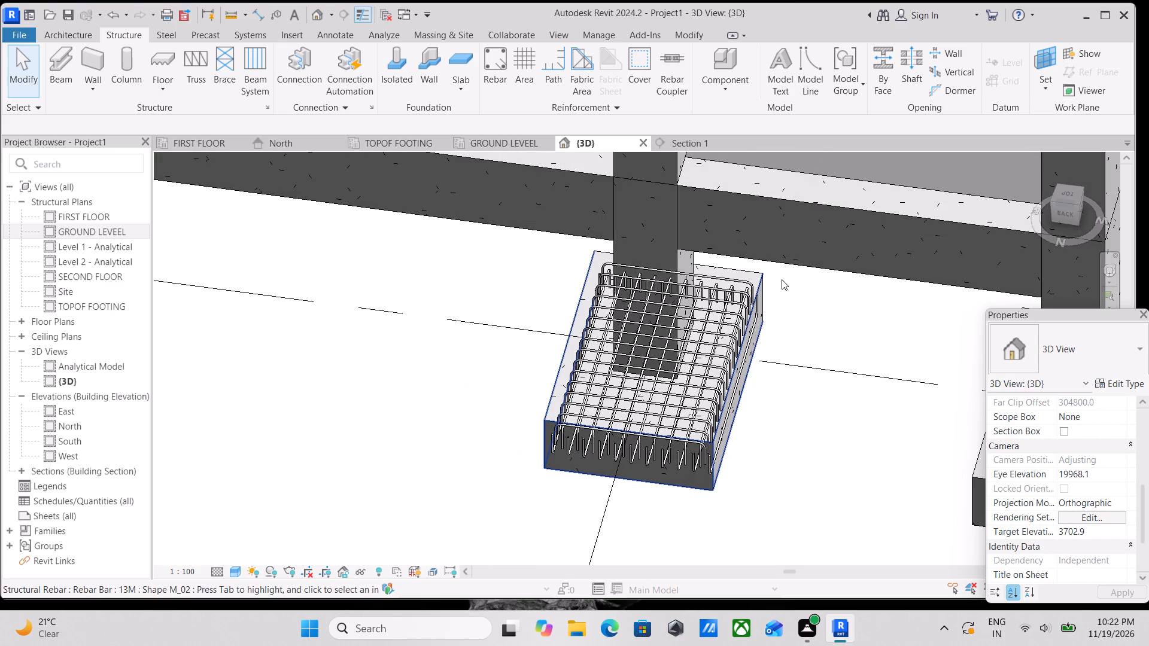
scroll(771, 282, "up", 6)
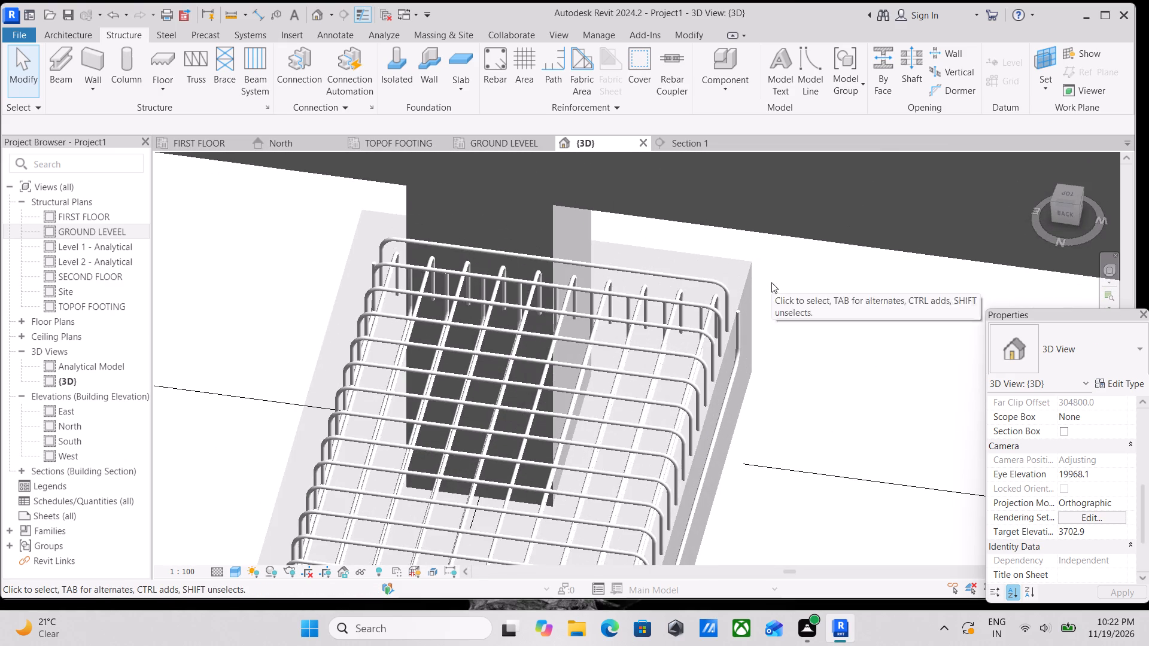
left_click(755, 267)
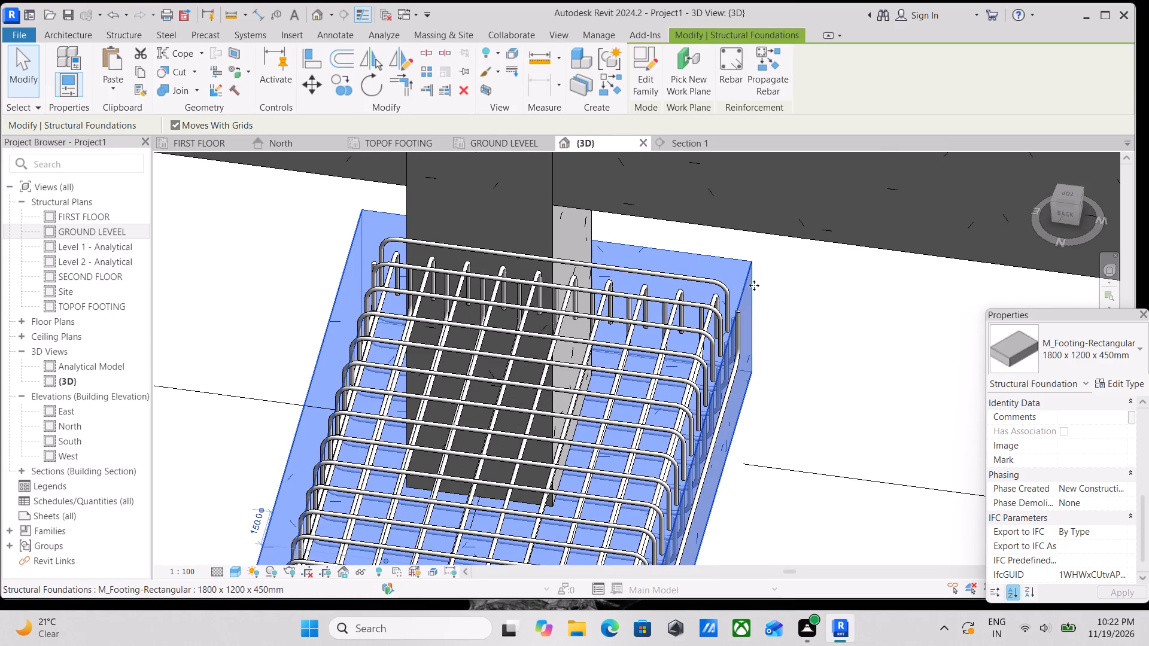
scroll(754, 285, "down", 3)
left_click(761, 58)
scroll(753, 288, "down", 4)
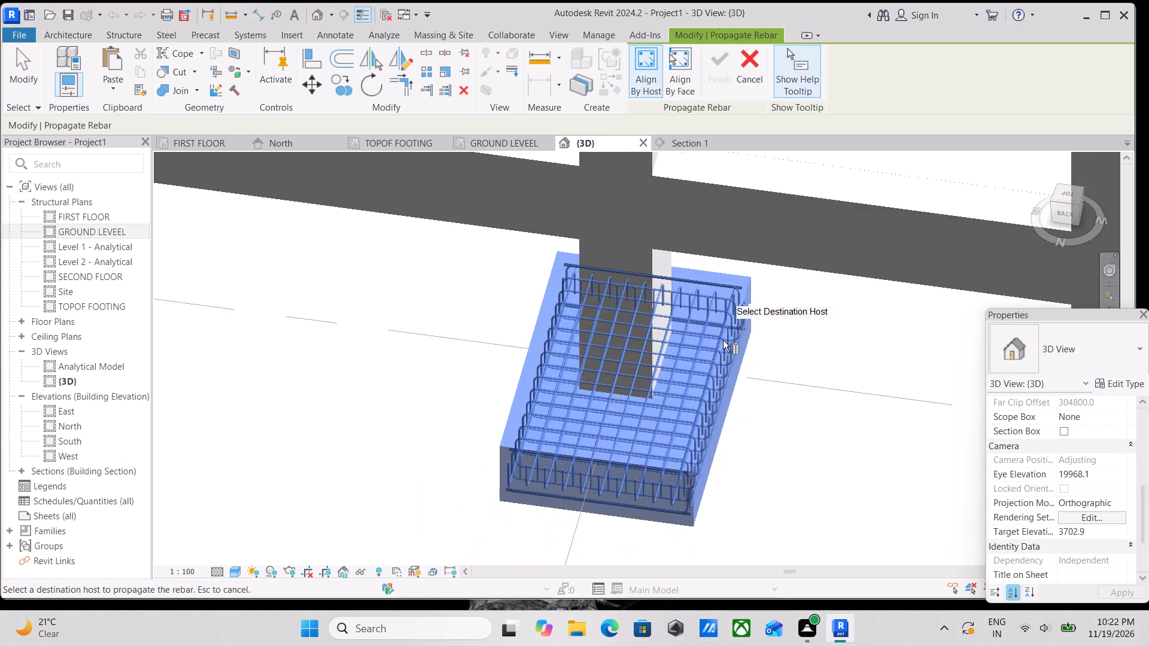
scroll(718, 377, "down", 2)
middle_click_drag(718, 377, 707, 291)
scroll(725, 392, "up", 1, "shift")
middle_click_drag(725, 391, 737, 307, "shift")
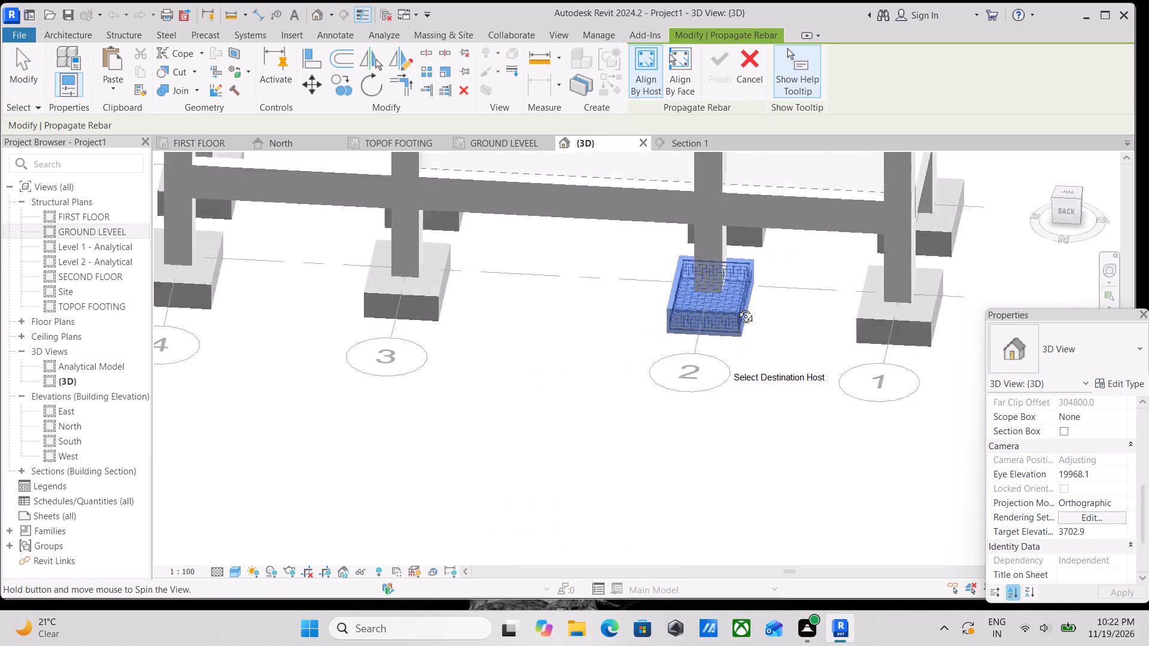
middle_click_drag(737, 307, 700, 254, "shift")
scroll(700, 254, "down", 1, "shift")
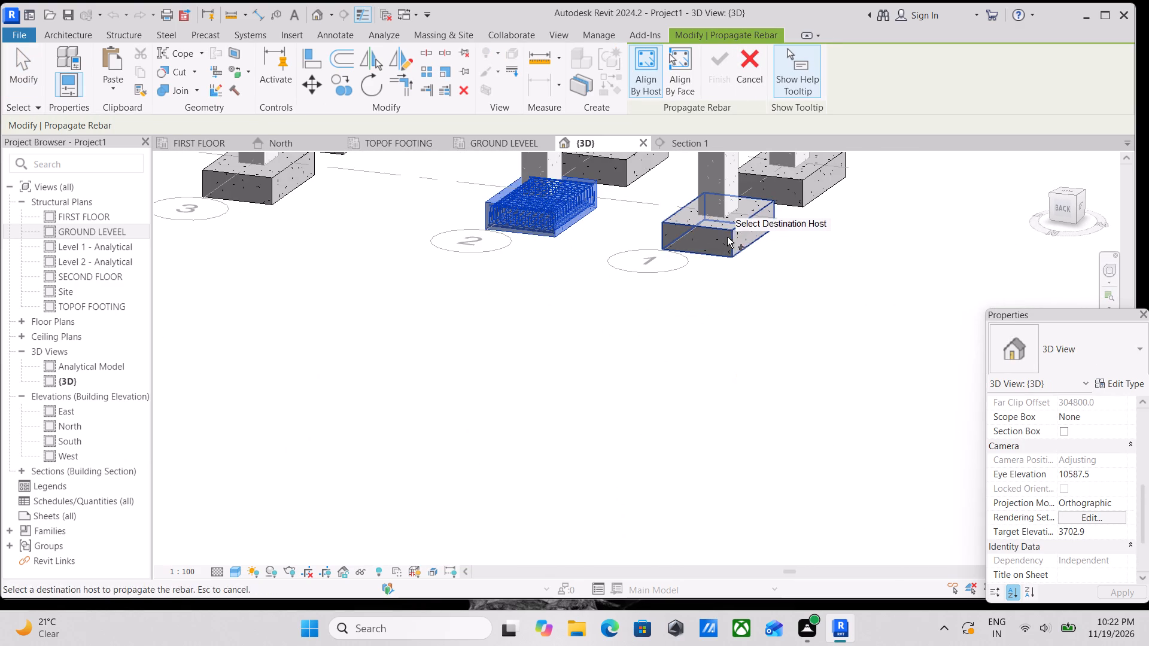
left_click(731, 230)
middle_click_drag(719, 249, 752, 355)
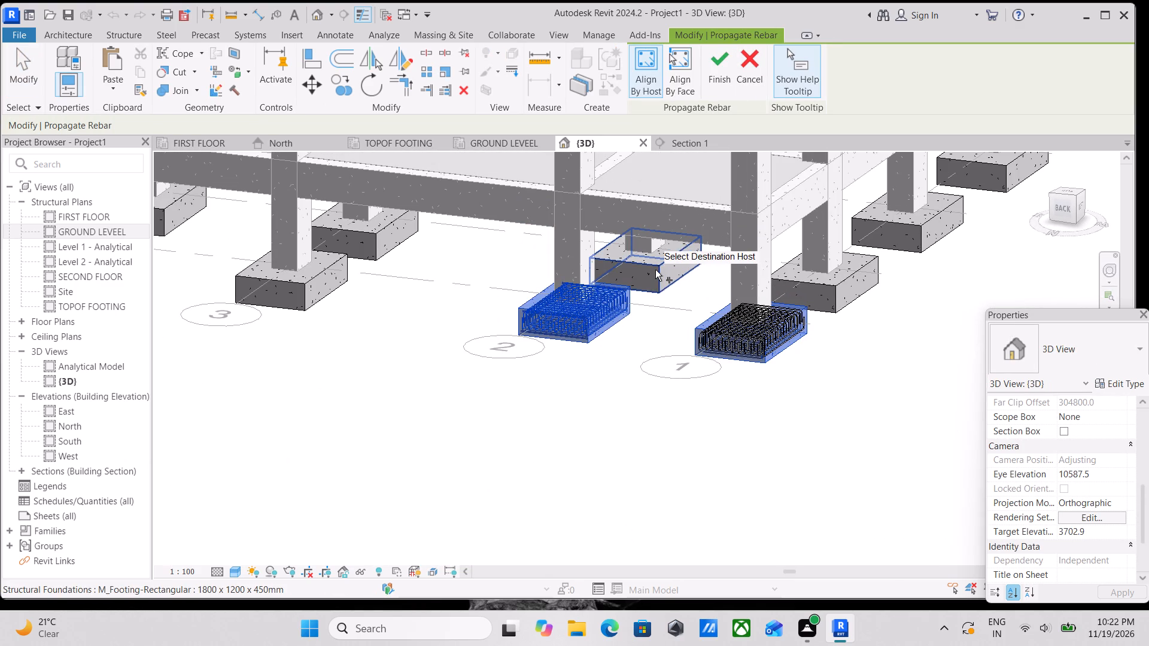
left_click(655, 270)
Add the footings at grids A/3, A/4, B/4 and B/3 as destinations for the rebar propagation.
middle_click_drag(658, 339, 646, 252, "shift")
scroll(646, 252, "down", 1, "shift")
middle_click_drag(630, 371, 656, 462)
scroll(625, 306, "down", 1)
middle_click_drag(636, 327, 737, 497)
middle_click_drag(633, 414, 603, 257, "shift")
middle_click_drag(611, 342, 682, 464)
left_click(403, 345)
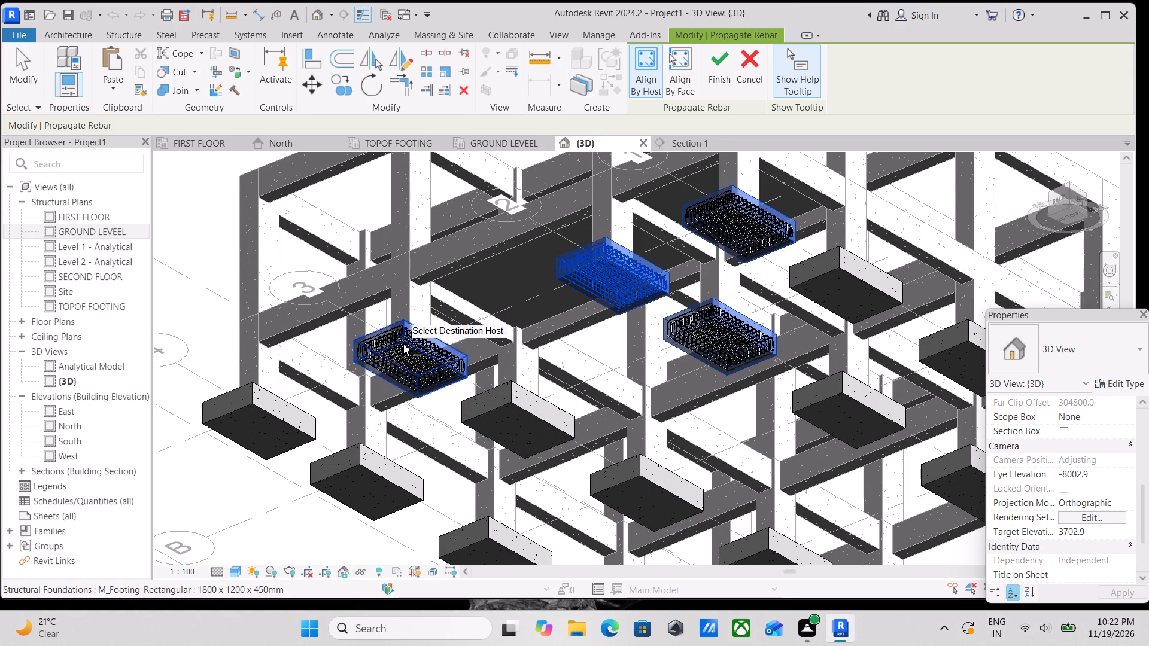
left_click(246, 403)
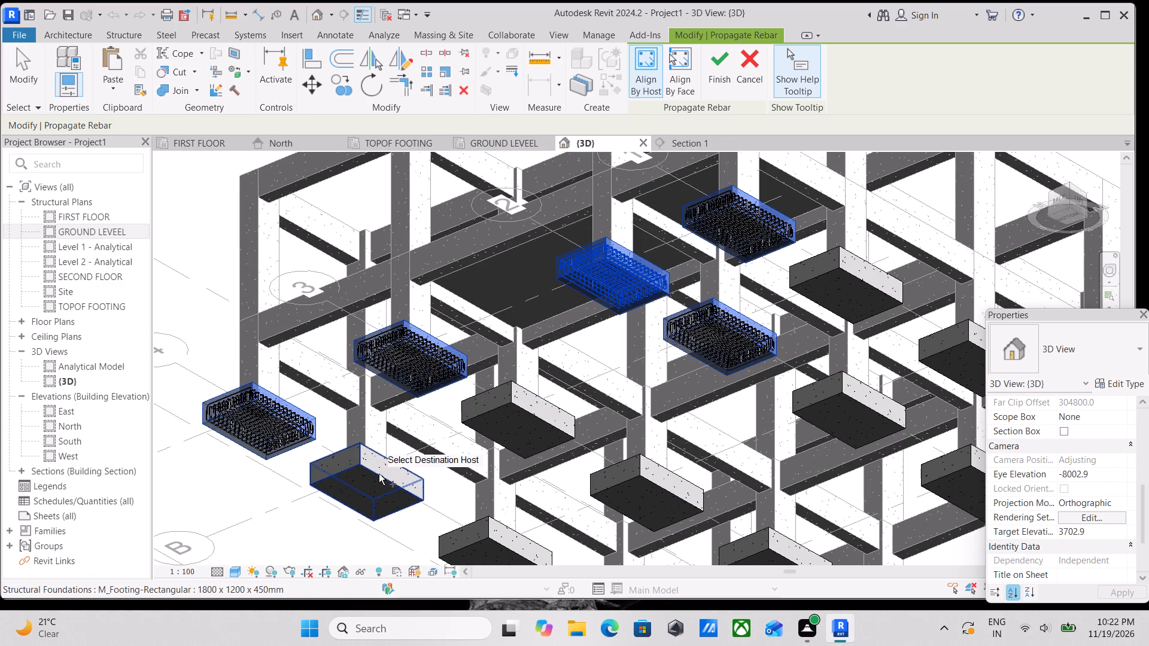
left_click(367, 462)
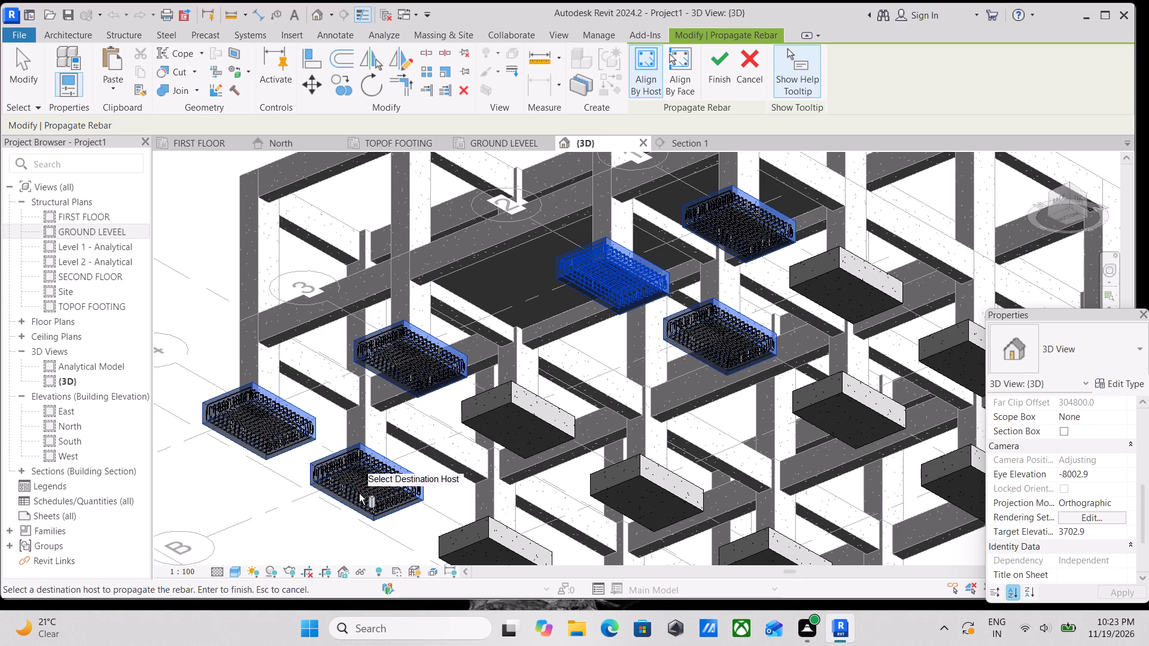
left_click(488, 410)
Add the grid 4 footings at D, E and F and the grid 3 footings at D, E and F as propagation destinations.
scroll(493, 410, "down", 1)
middle_click_drag(491, 407, 458, 267)
scroll(460, 270, "up", 1)
left_click(444, 394)
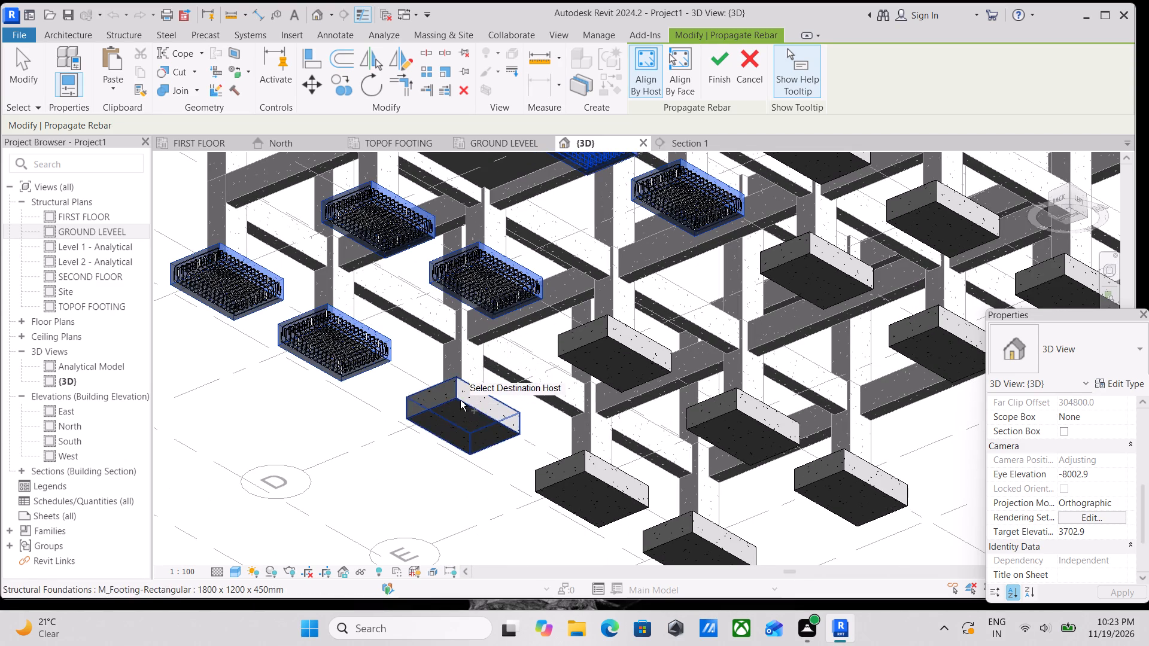
left_click(460, 400)
scroll(475, 413, "down", 1)
middle_click_drag(475, 413, 411, 328)
scroll(411, 328, "up", 1)
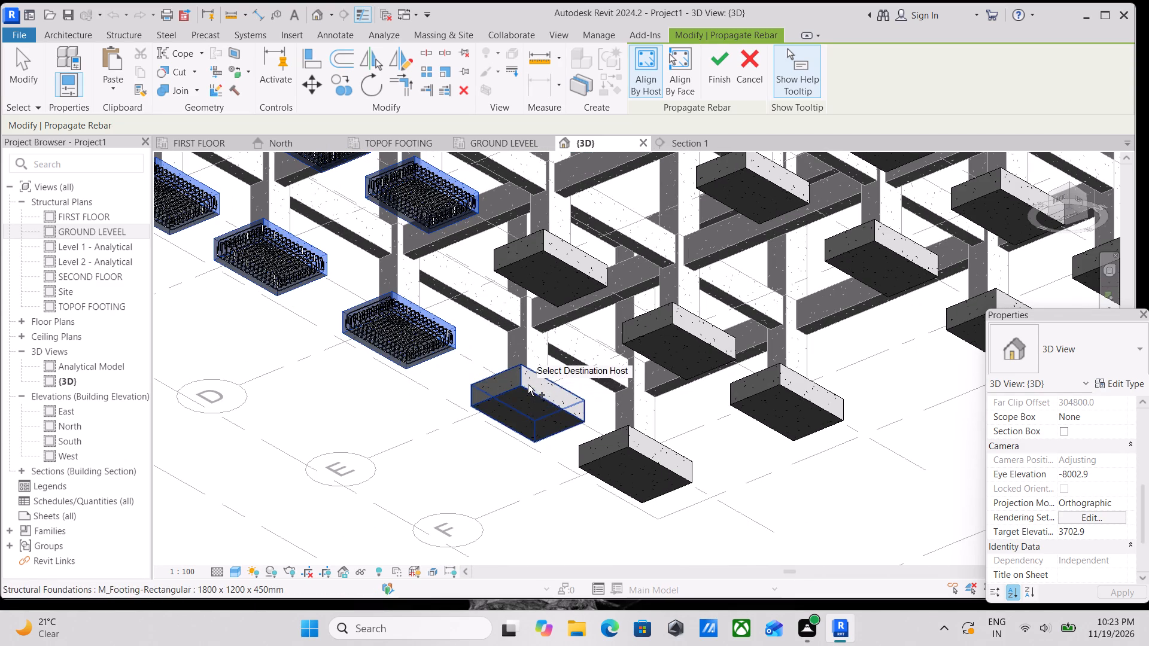
left_click(528, 385)
left_click(619, 453)
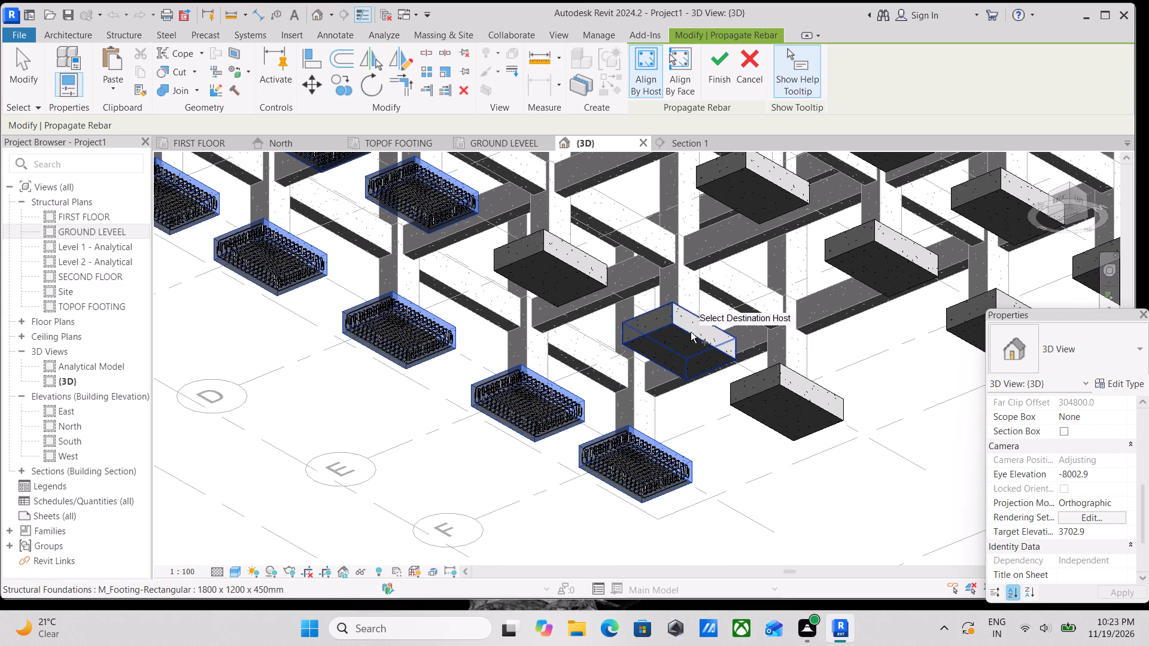
left_click(691, 332)
left_click(534, 257)
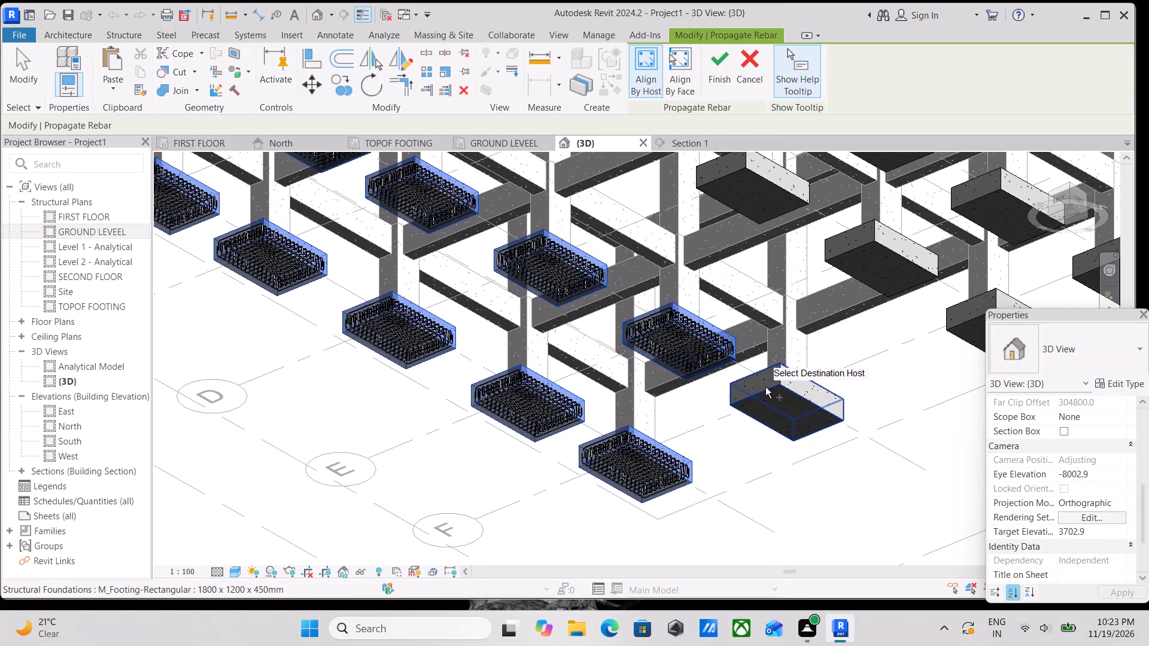
left_click(766, 387)
Add the footings at grids D/2, B/1, D/1 and E/1 as destinations for the rebar propagation.
middle_click_drag(766, 388, 747, 531)
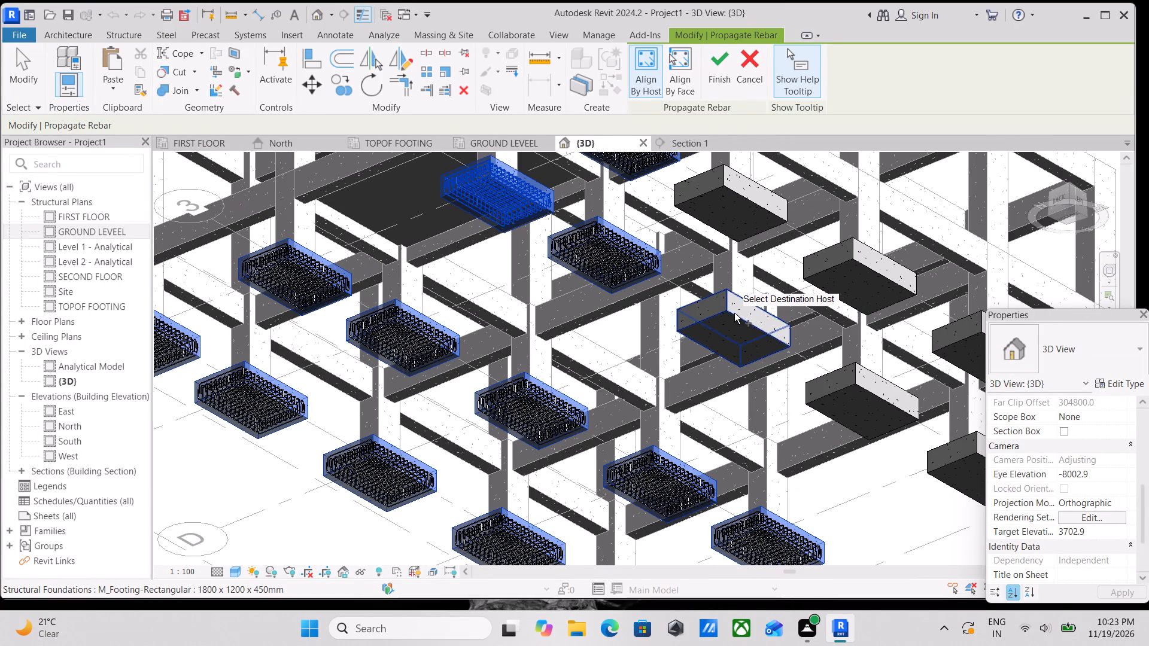
left_click(734, 313)
middle_click_drag(734, 313, 726, 362)
left_click(729, 239)
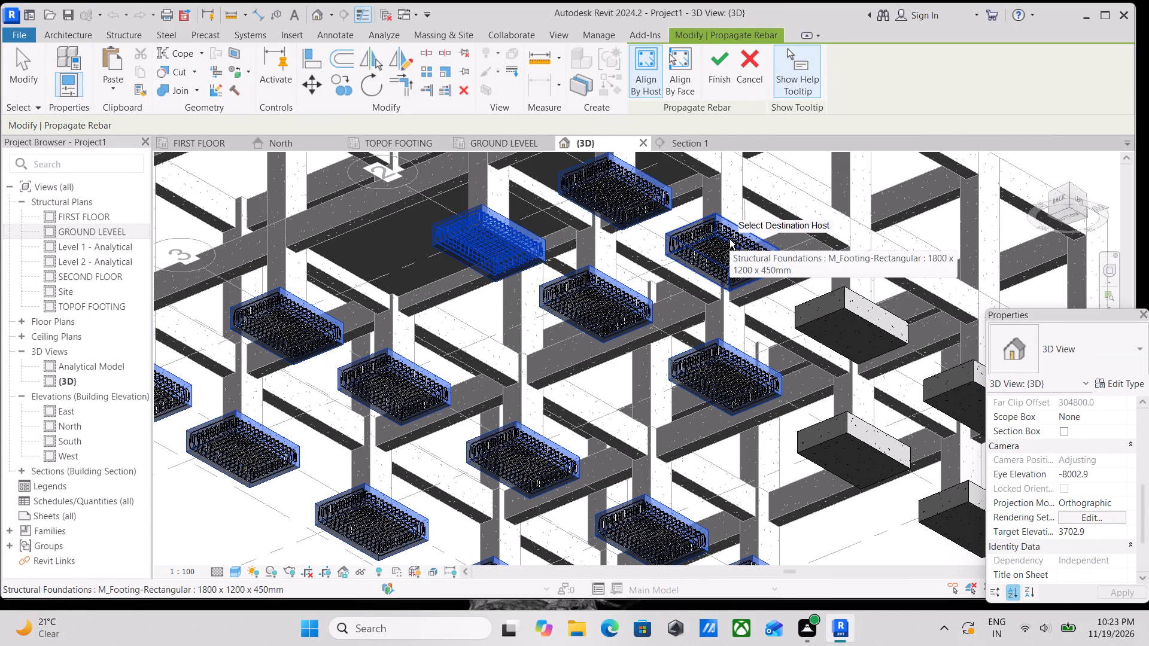
middle_click_drag(728, 239, 491, 223)
scroll(542, 252, "up", 1)
left_click(642, 309)
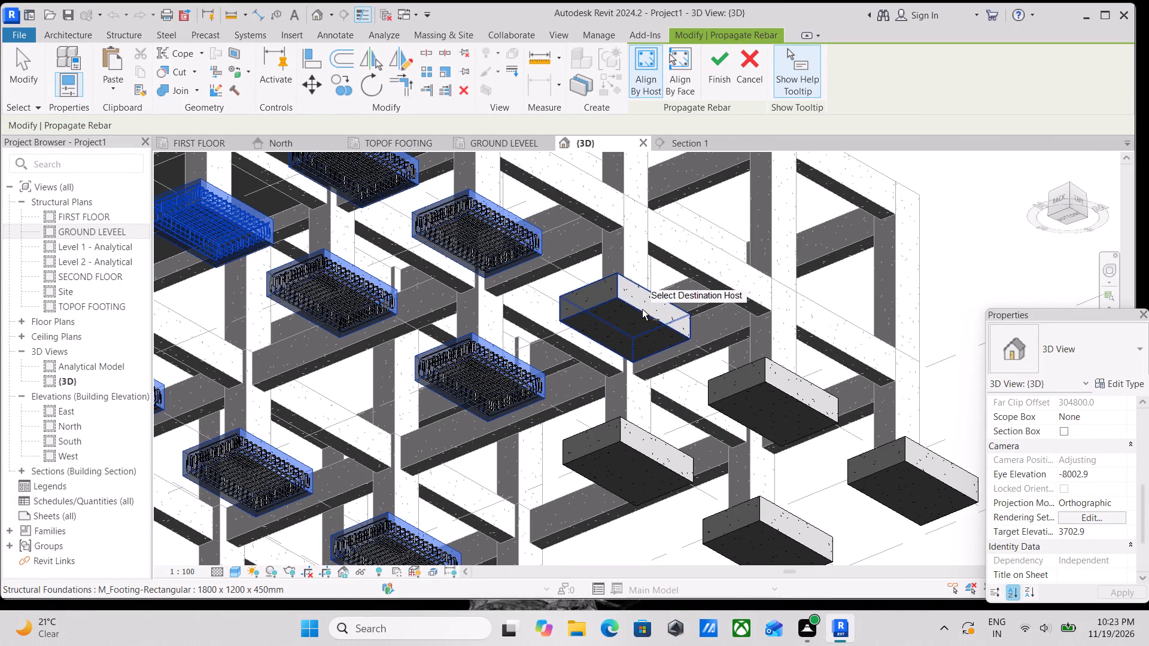
middle_click_drag(642, 309, 549, 236)
left_click(659, 318)
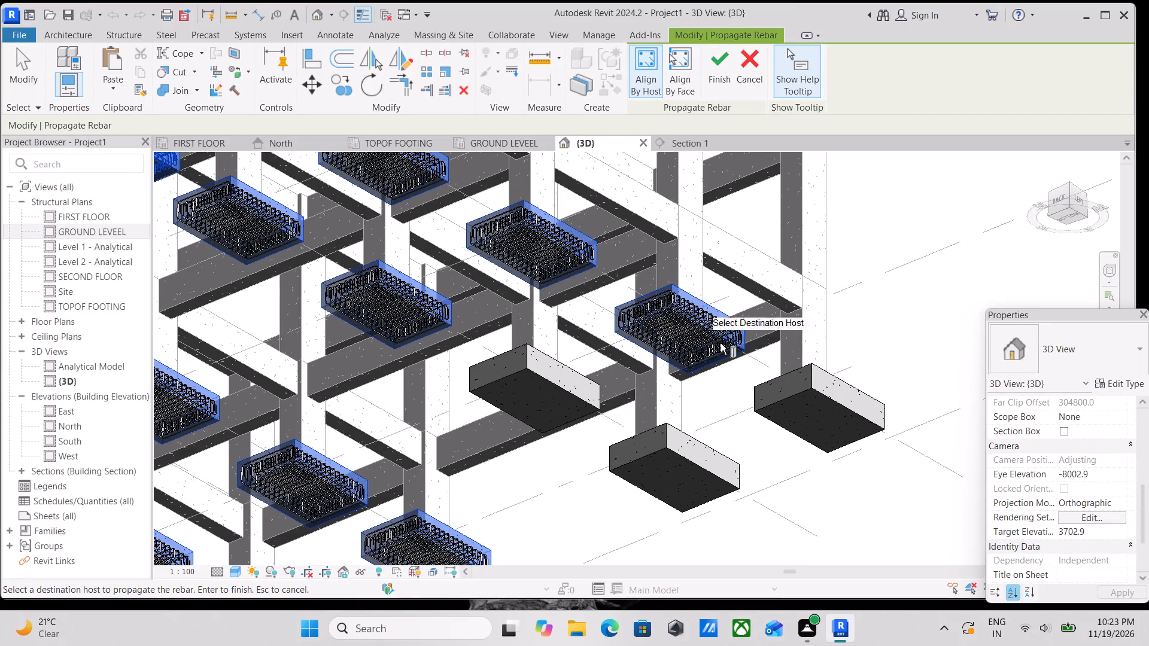
Add the remaining footings at grids F/1, F/2 and E/2 as destinations and finish the rebar propagation.
left_click(794, 395)
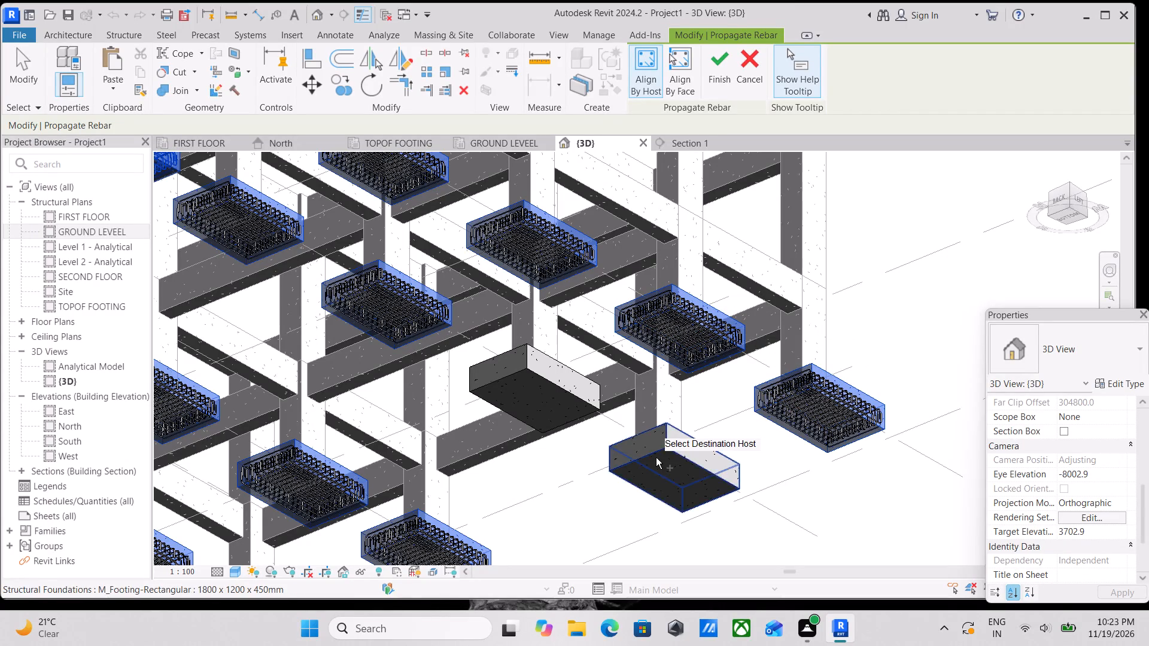
left_click(656, 458)
left_click(539, 373)
scroll(539, 373, "down", 2)
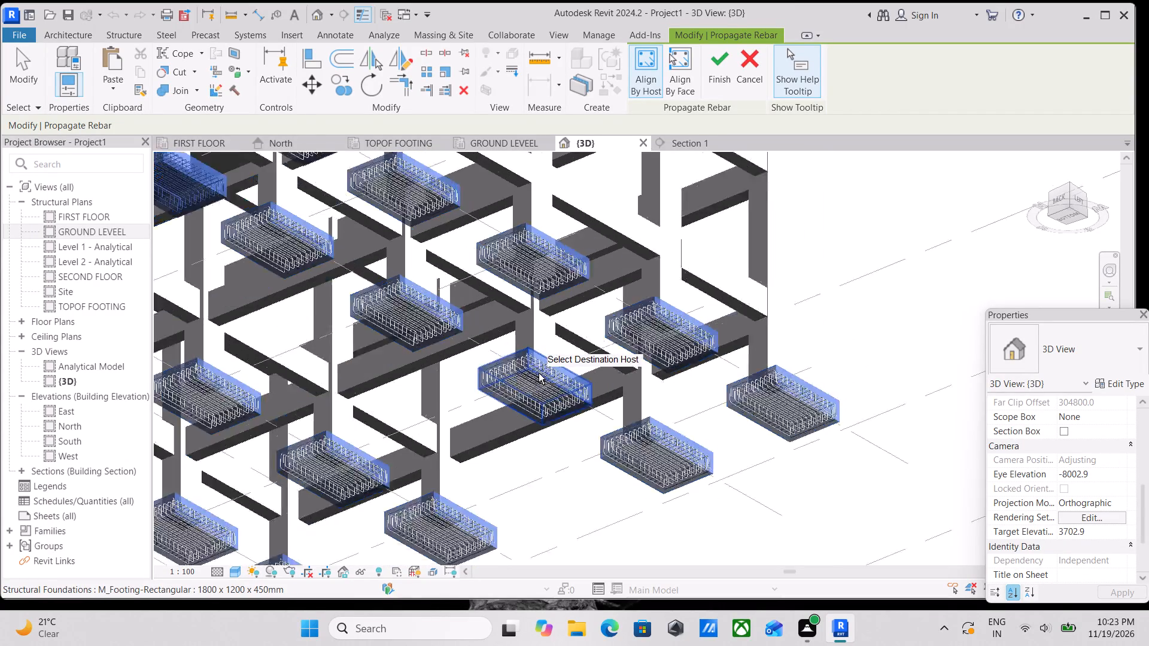
scroll(539, 373, "down", 4)
middle_click_drag(554, 381, 632, 407)
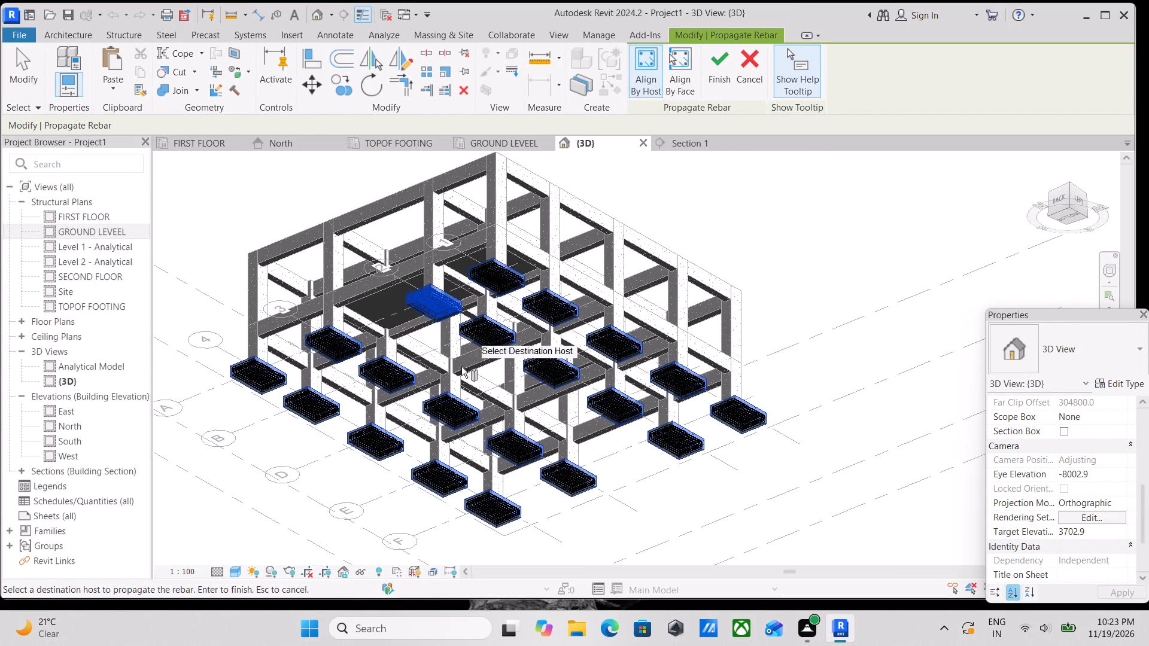
scroll(380, 376, "up", 3)
scroll(285, 362, "up", 3)
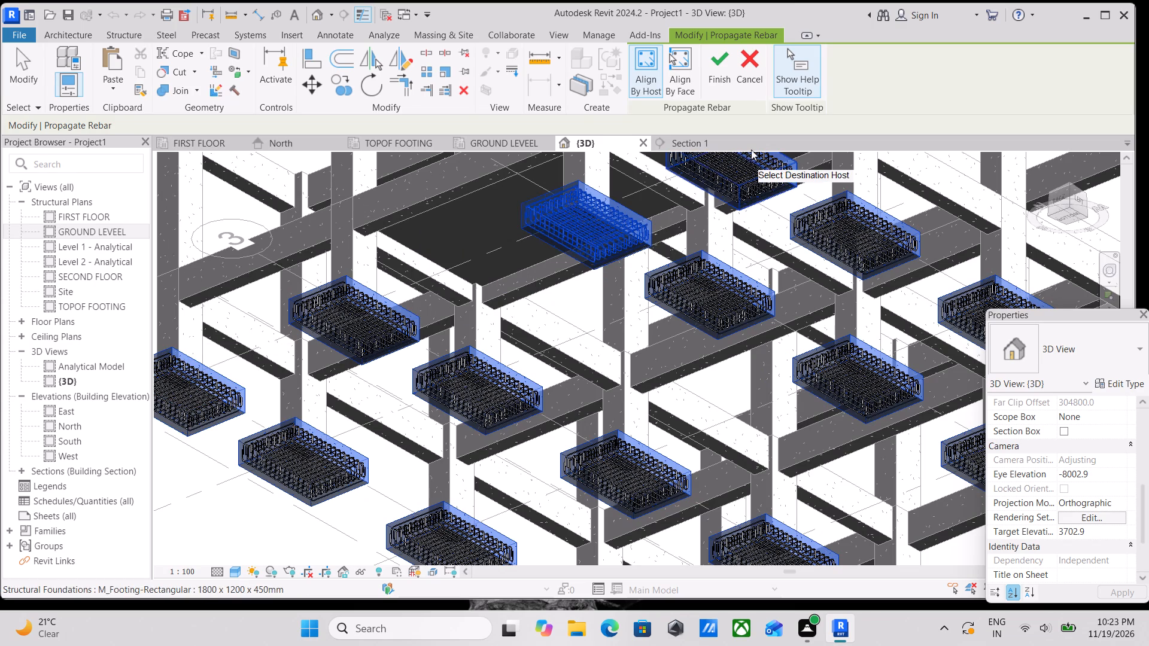
left_click(718, 80)
Examine the propagated footing reinforcement across the whole frame in 3D and the Section 1 area on the GROUND LEVEEL plan.
scroll(668, 353, "down", 6)
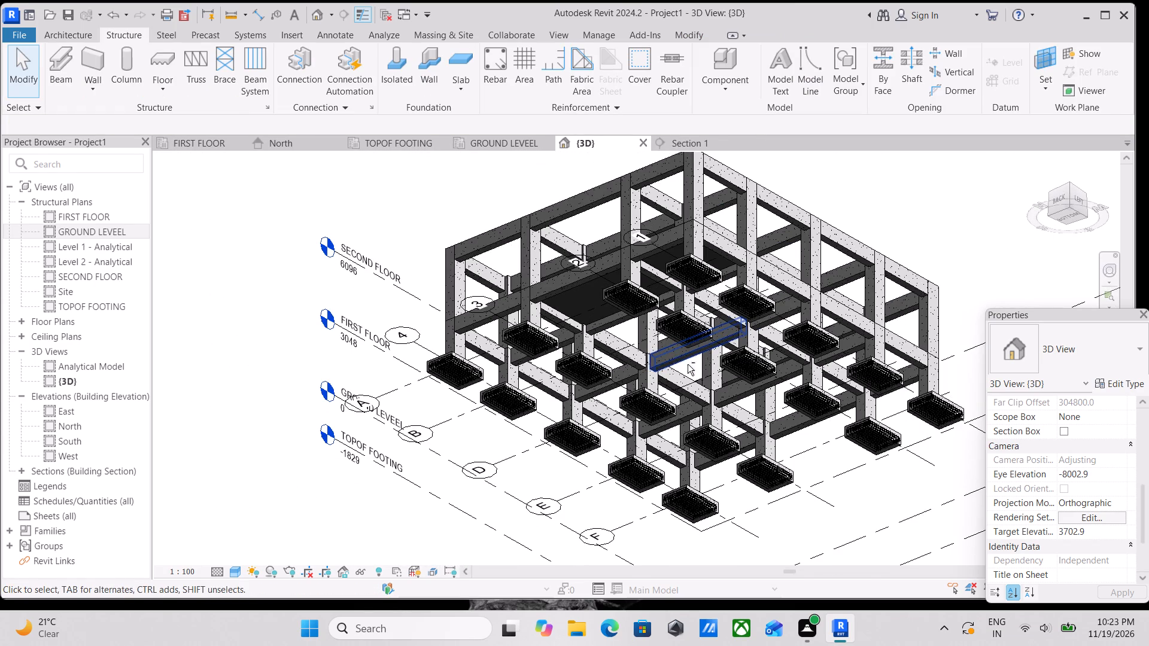
middle_click_drag(688, 364, 624, 593, "shift")
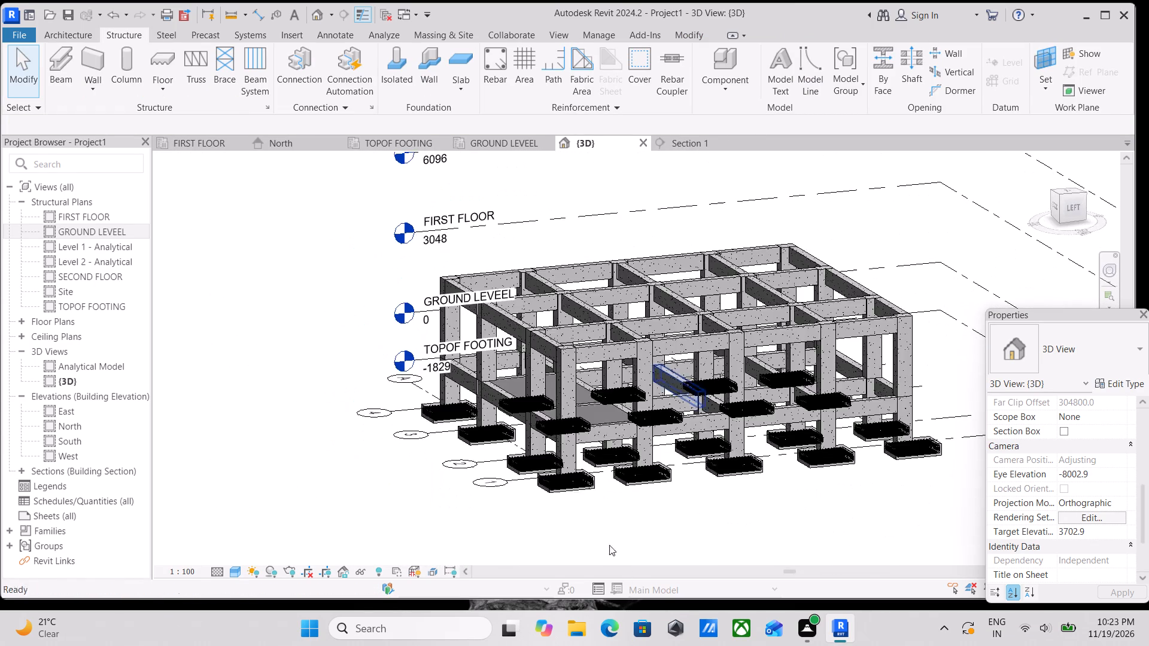
middle_click_drag(600, 477, 585, 596, "shift")
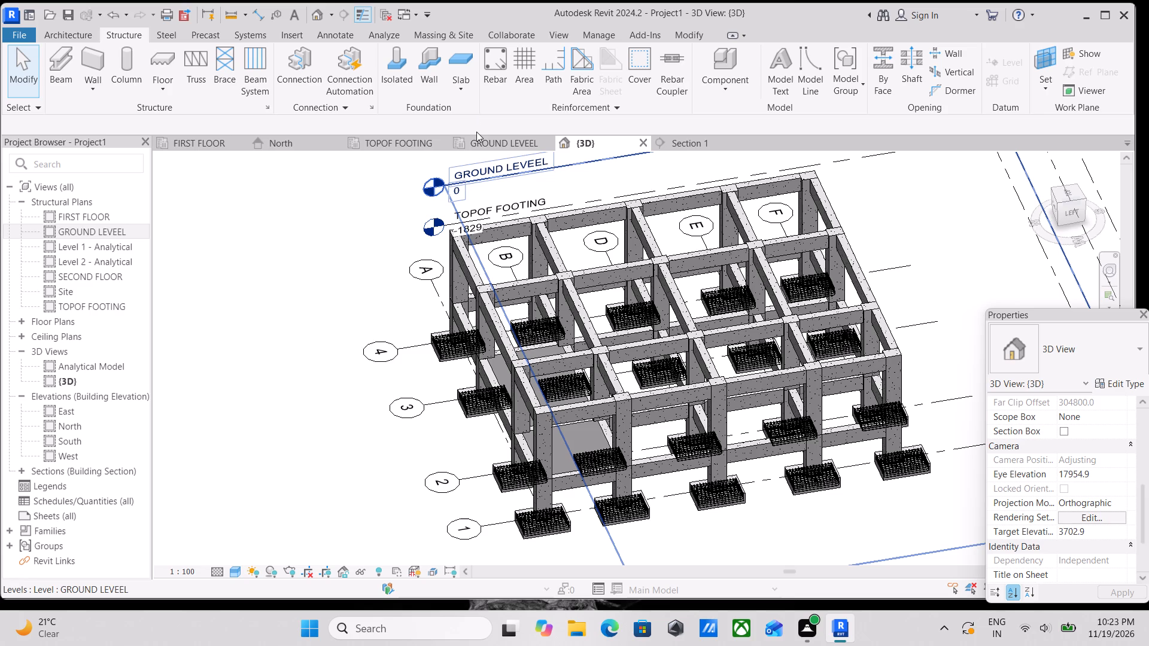
left_click(478, 136)
scroll(536, 281, "down", 2)
middle_click_drag(524, 292, 536, 249)
scroll(536, 249, "up", 1)
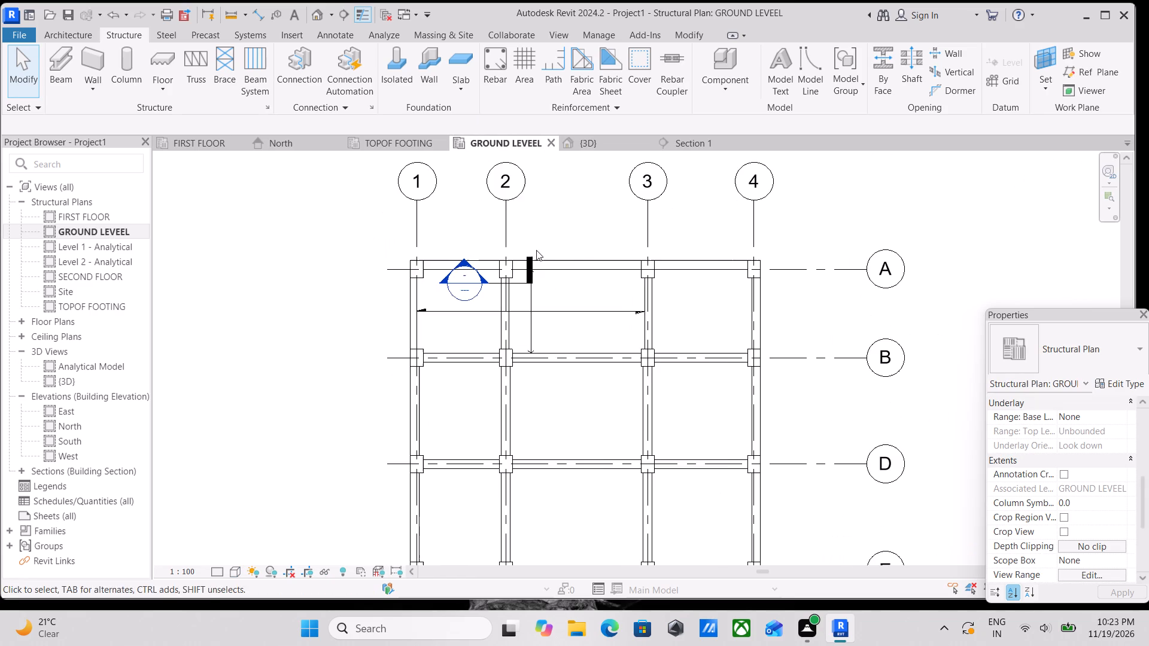
scroll(519, 312, "up", 2)
scroll(490, 269, "up", 3)
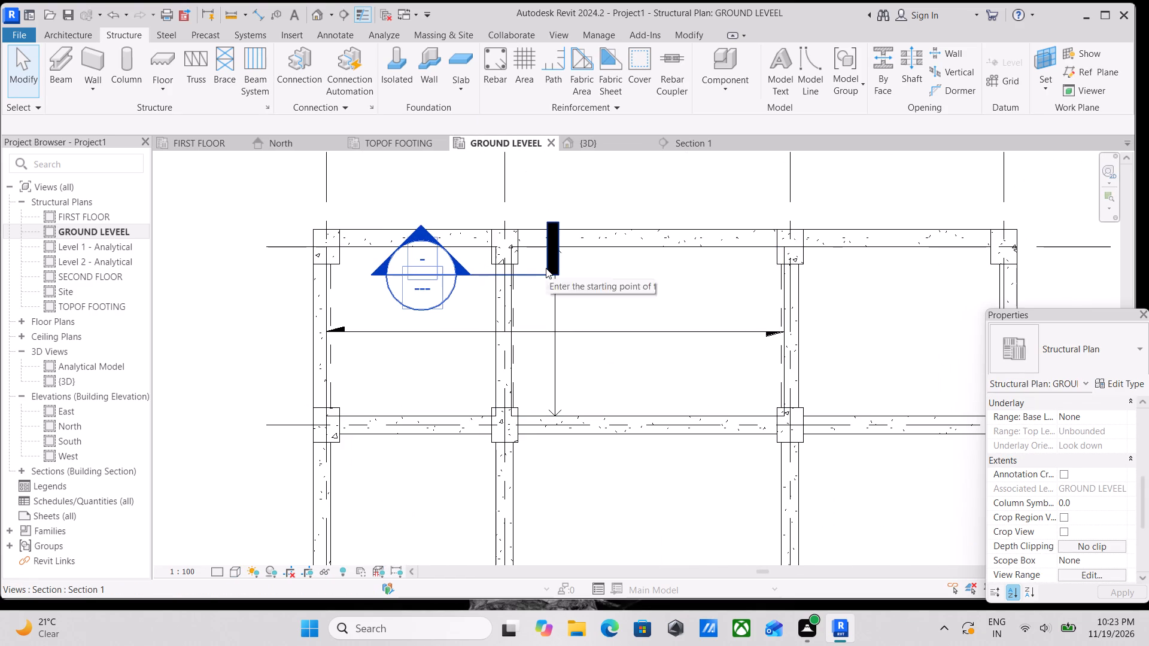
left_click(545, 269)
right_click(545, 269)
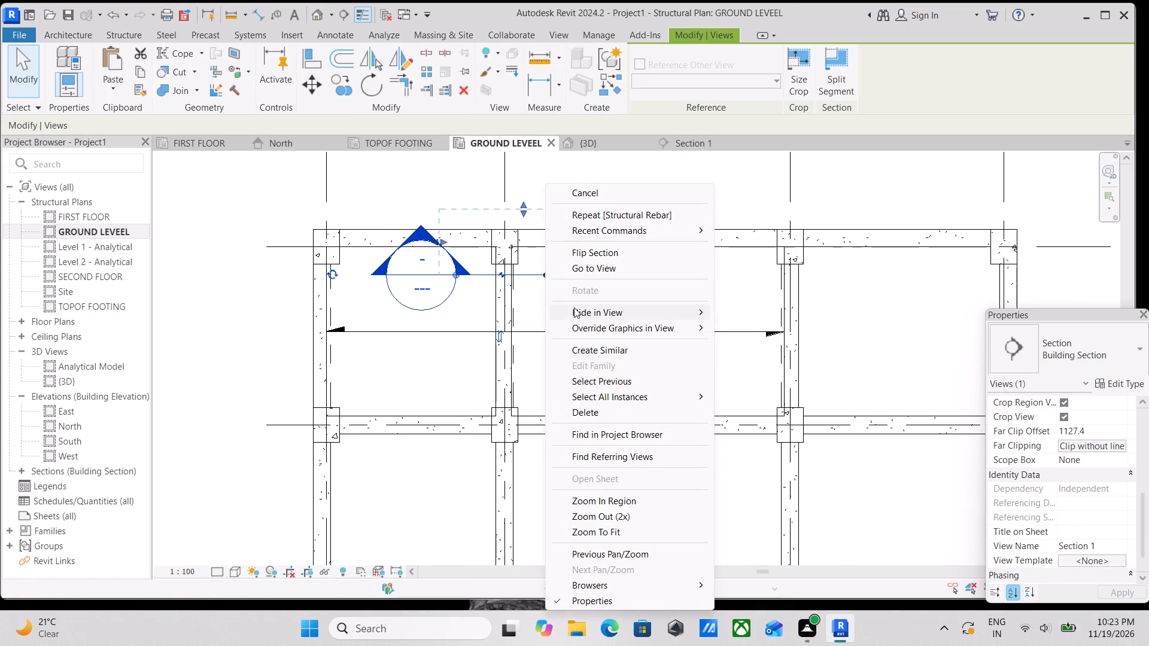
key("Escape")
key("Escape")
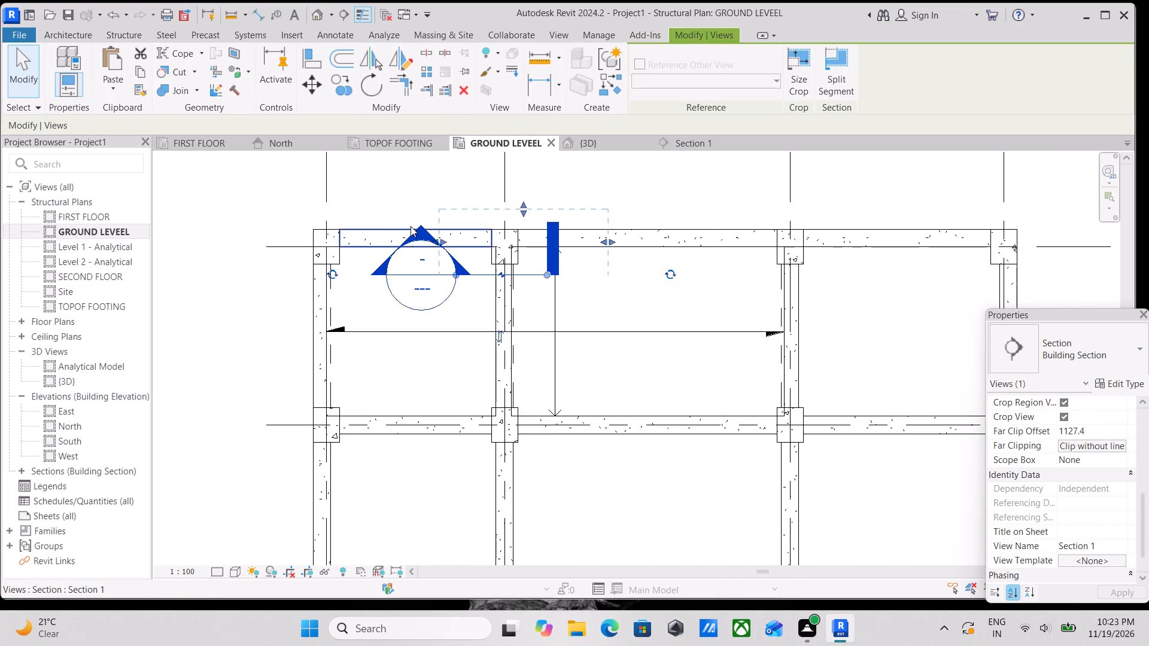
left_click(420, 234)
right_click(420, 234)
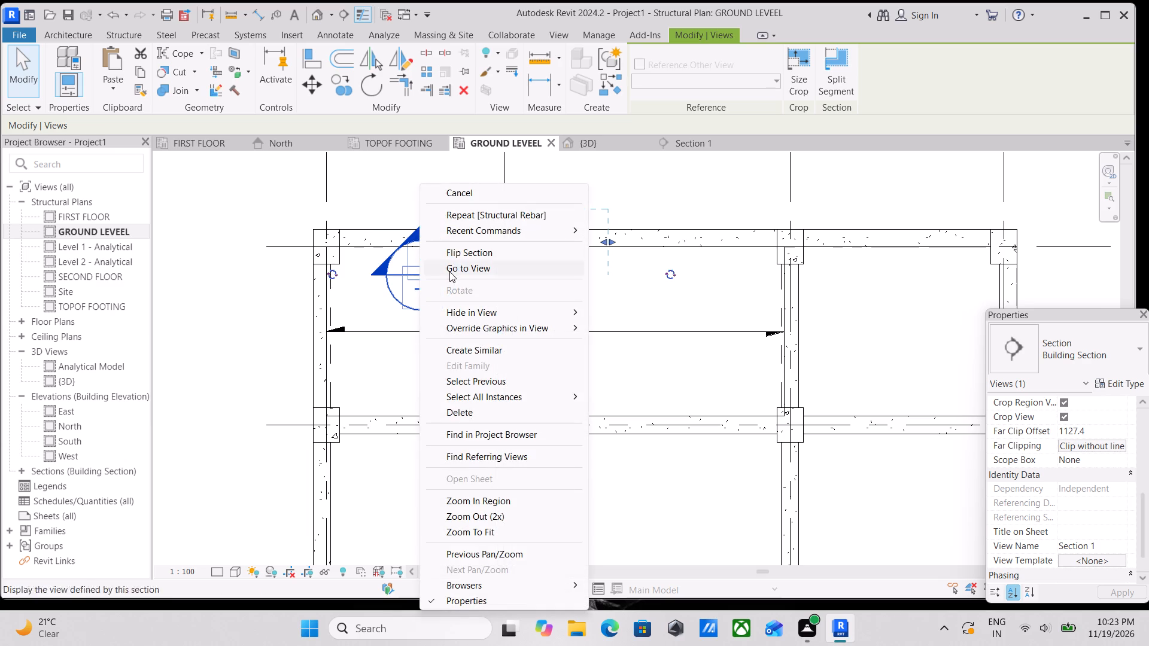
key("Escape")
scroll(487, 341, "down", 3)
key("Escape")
Examine the column and beam layout on the GROUND LEVEEL plan from the Section 1 marker to grid F.
middle_click(487, 341)
scroll(487, 341, "up", 1)
scroll(457, 247, "up", 3)
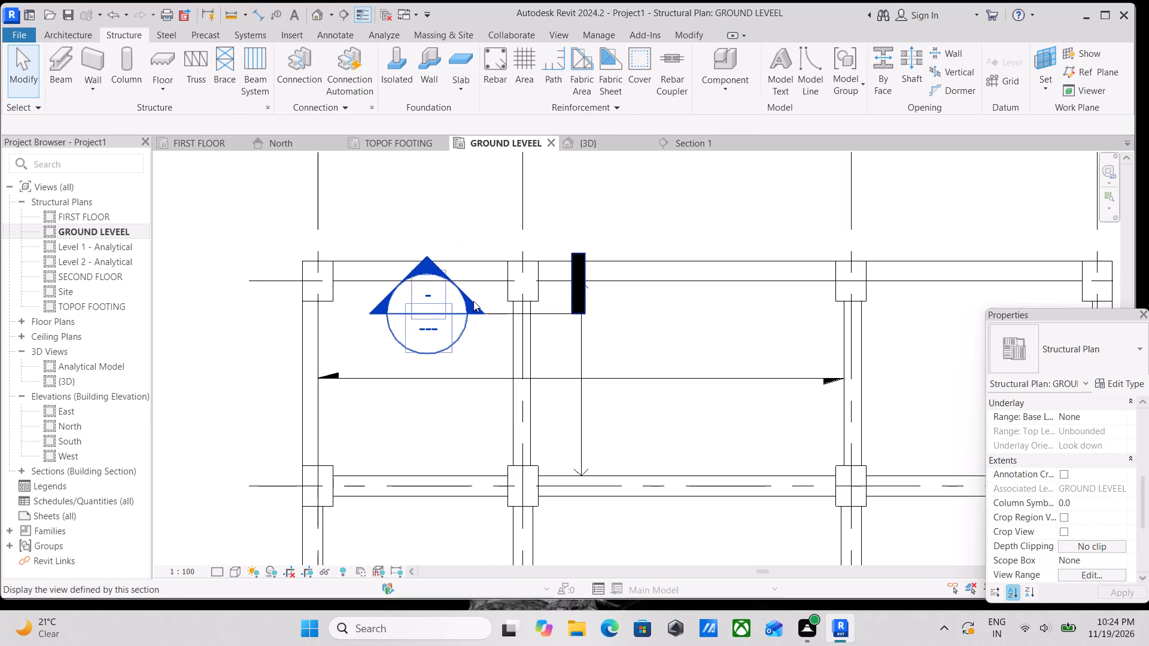
scroll(473, 301, "down", 2)
middle_click_drag(467, 285, 484, 196)
scroll(570, 264, "down", 5)
middle_click_drag(643, 325, 638, 215)
scroll(762, 539, "up", 1)
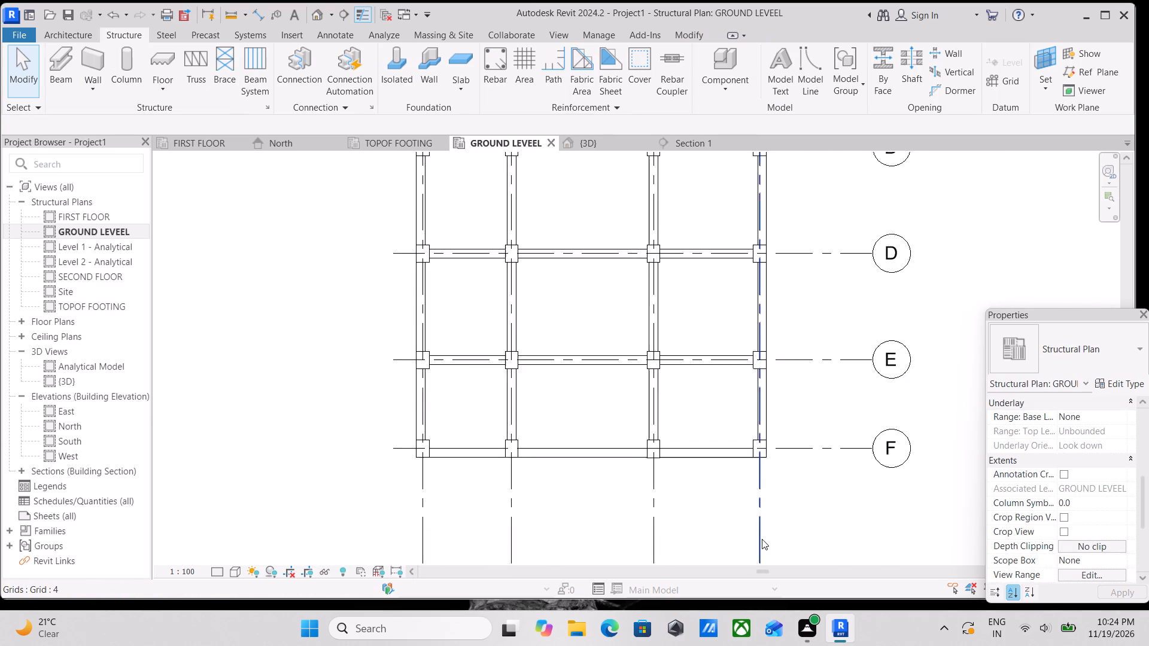
Draw a short horizontal building section line through the column at grid A/4 on the GROUND LEVEEL plan.
scroll(762, 539, "up", 1)
scroll(695, 331, "up", 2)
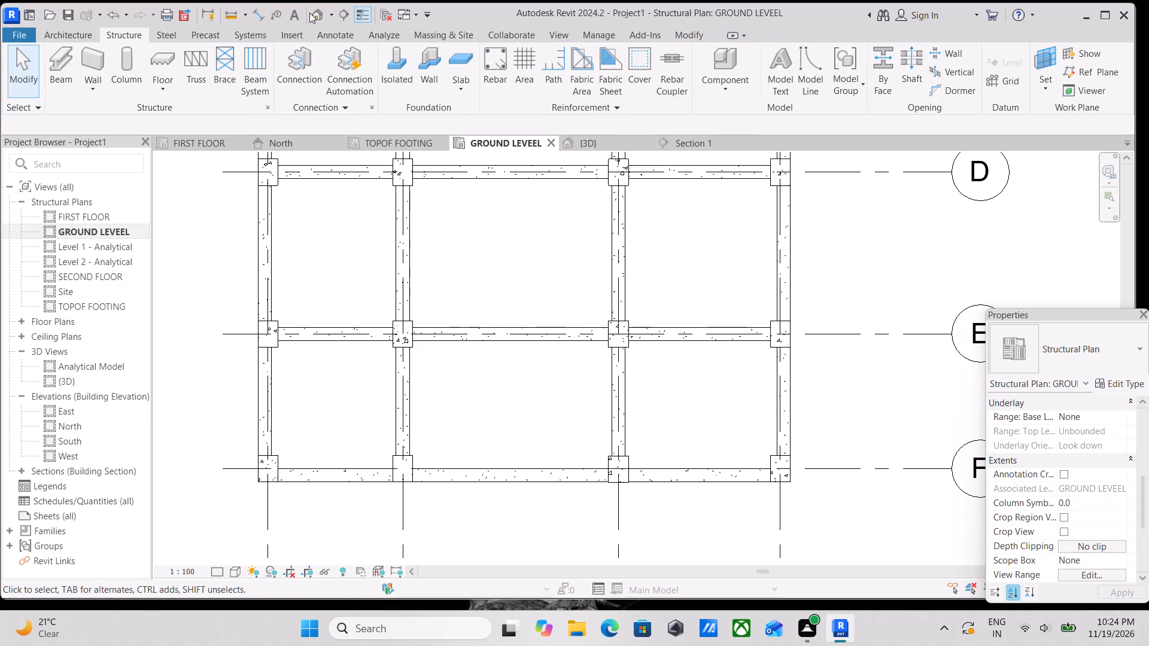
left_click(339, 14)
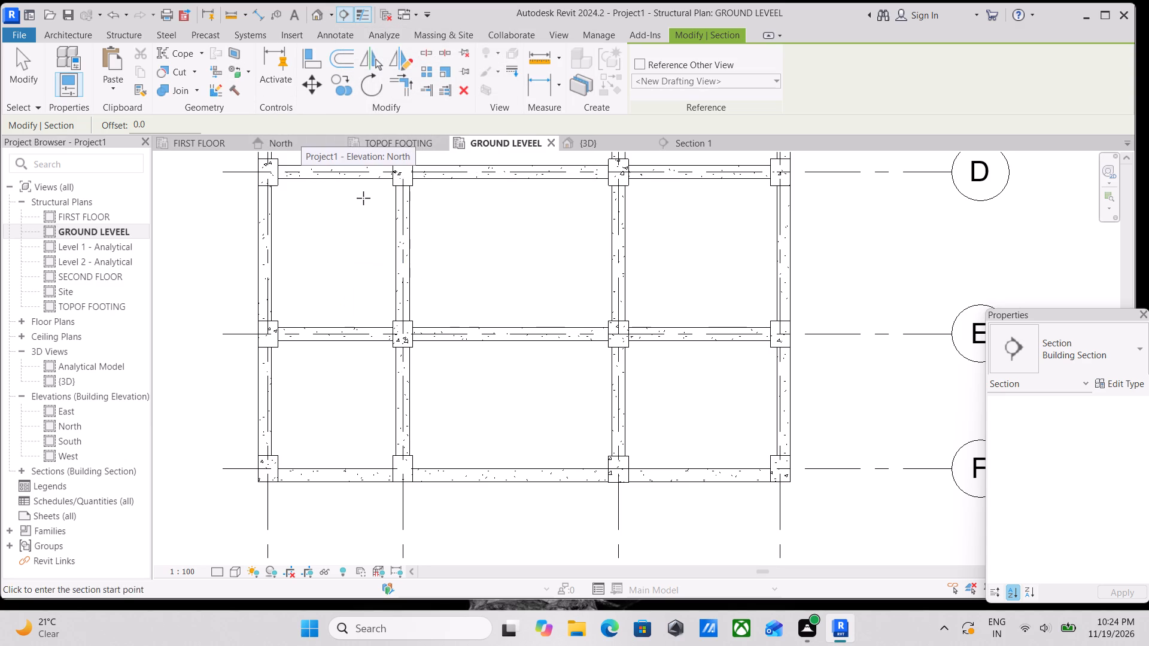
middle_click_drag(378, 214, 477, 403)
scroll(476, 398, "up", 1)
scroll(430, 233, "down", 1)
middle_click_drag(431, 239, 483, 408)
scroll(474, 311, "down", 1)
middle_click_drag(474, 311, 473, 374)
scroll(473, 374, "up", 1)
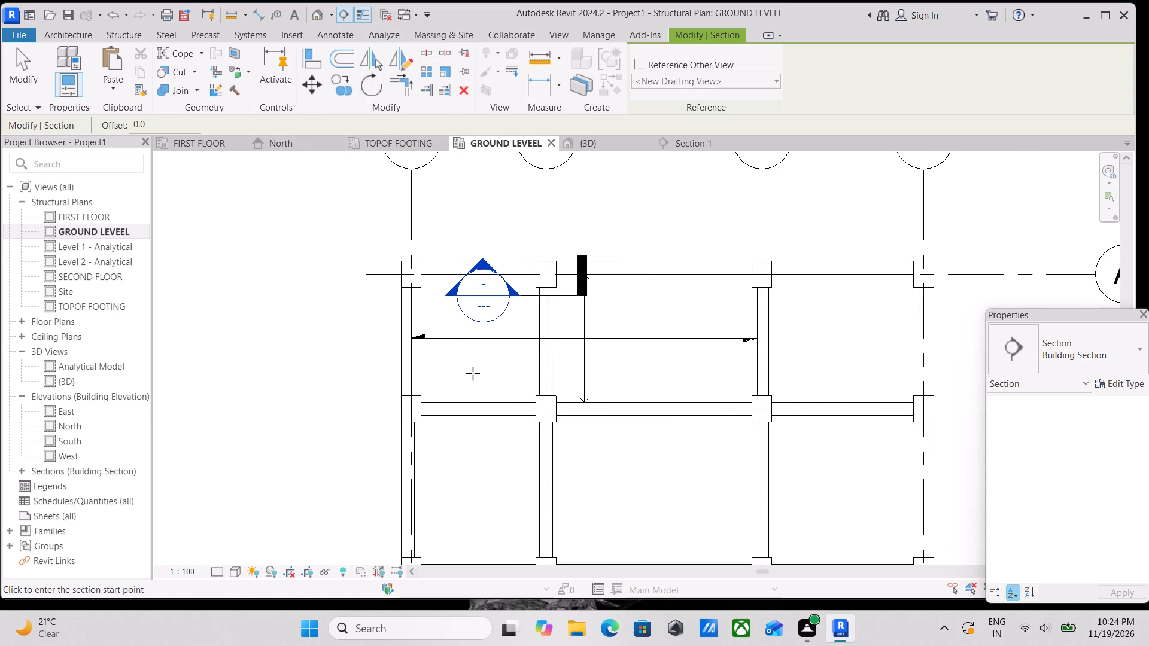
scroll(657, 308, "up", 2)
middle_click_drag(721, 300, 616, 318)
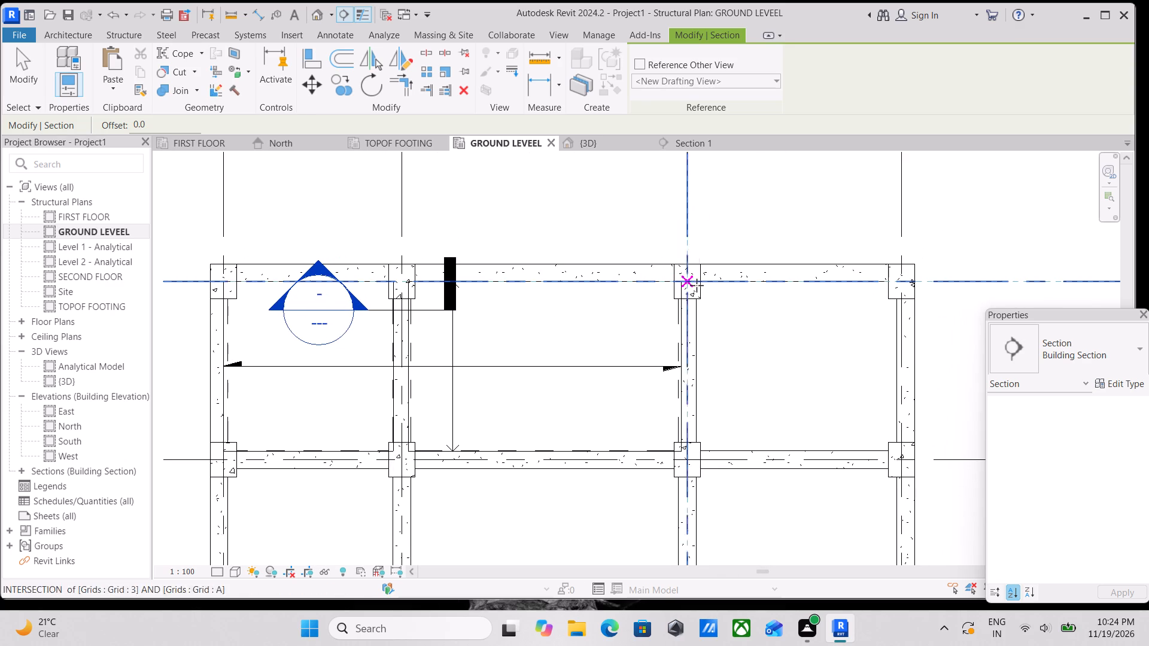
scroll(710, 287, "down", 3)
middle_click_drag(667, 282, 610, 284)
scroll(703, 295, "up", 3)
middle_click_drag(785, 282, 678, 299)
scroll(678, 299, "up", 1)
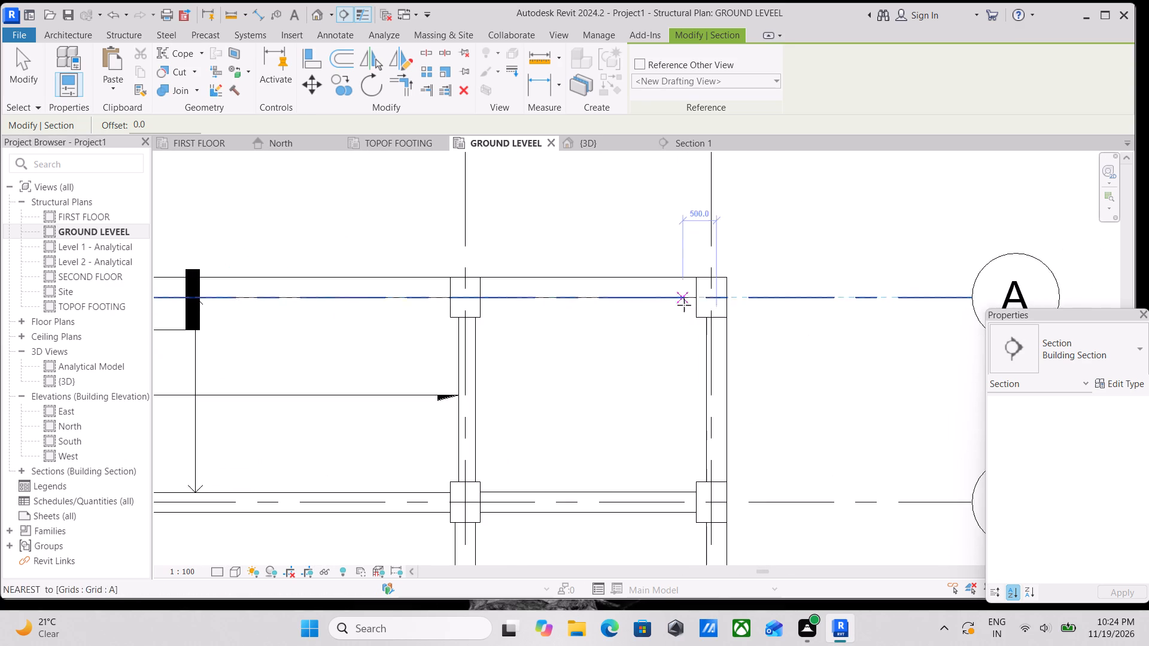
scroll(707, 306, "up", 3)
left_click(680, 317)
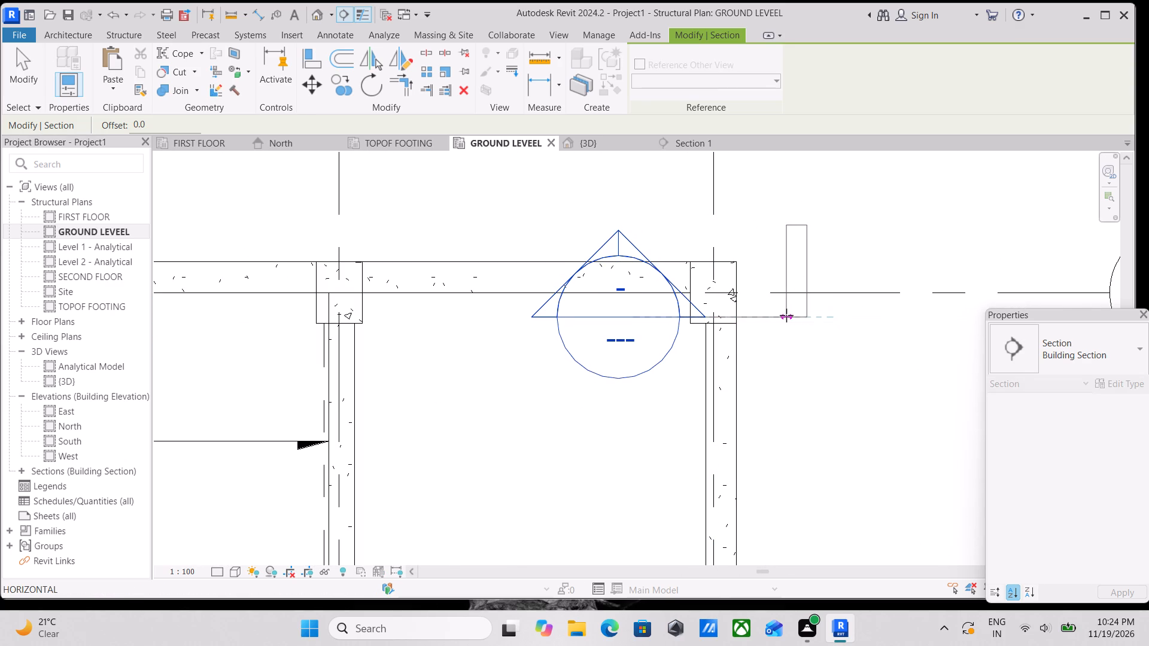
left_click(786, 315)
Reduce the new section's view depth so its far clip sits near the outer face of the grid A/4 column.
scroll(752, 275, "down", 2)
middle_click_drag(752, 275, 758, 352)
scroll(756, 336, "down", 1)
scroll(758, 352, "up", 1)
scroll(742, 263, "down", 2)
middle_click_drag(742, 278, 758, 351)
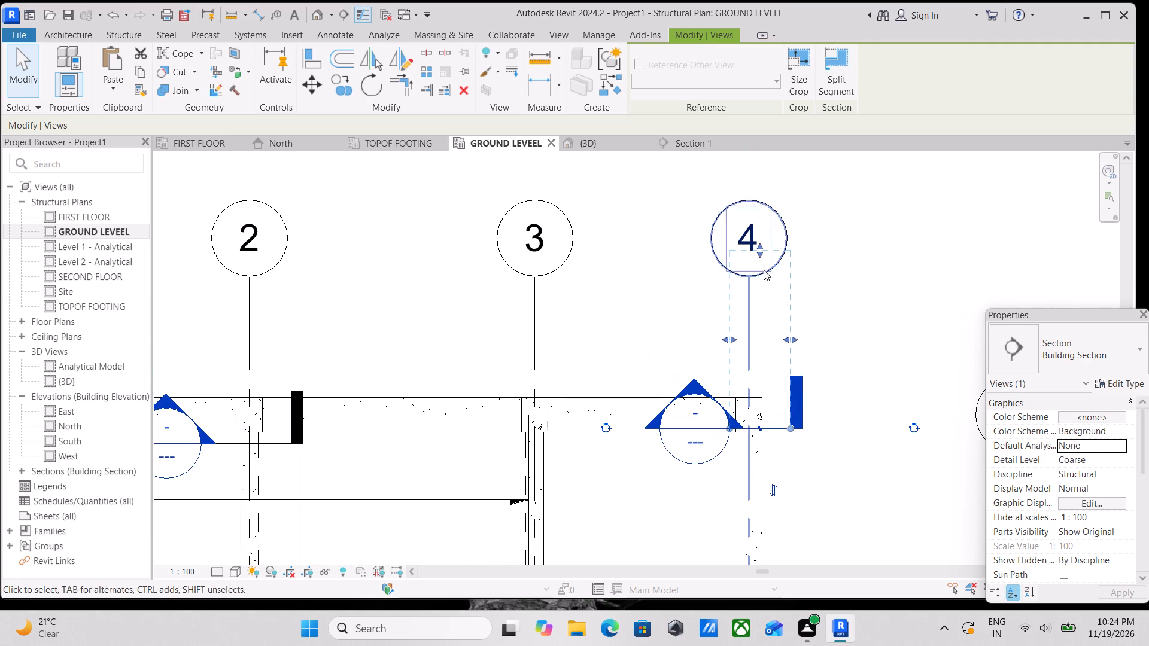
left_click_drag(766, 258, 770, 417)
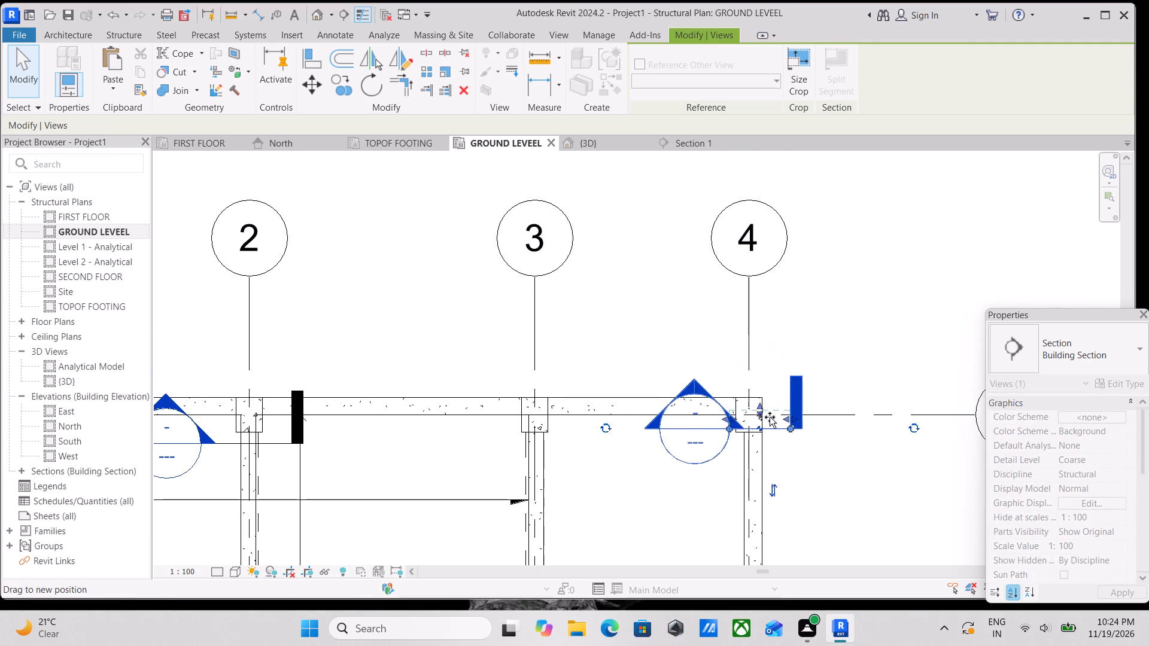
left_click_drag(770, 417, 763, 406)
Narrow the section's view extents on both sides to the width of the grid A/4 column.
scroll(772, 429, "up", 5)
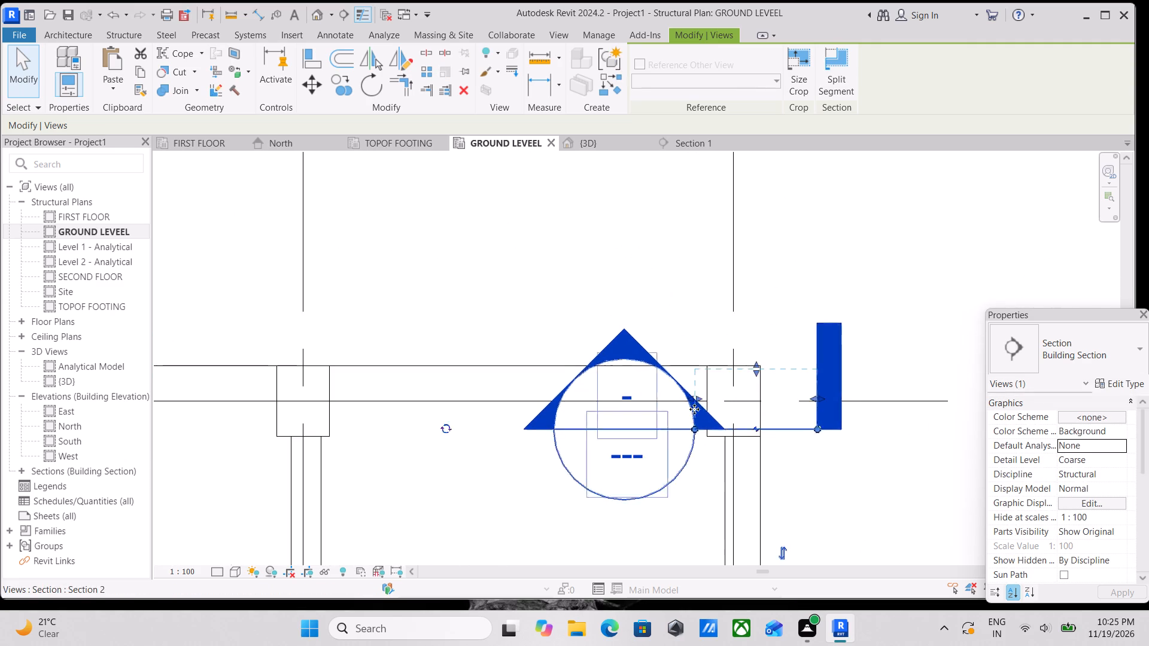
scroll(694, 409, "up", 5)
left_click_drag(705, 383, 721, 388)
left_click(871, 456)
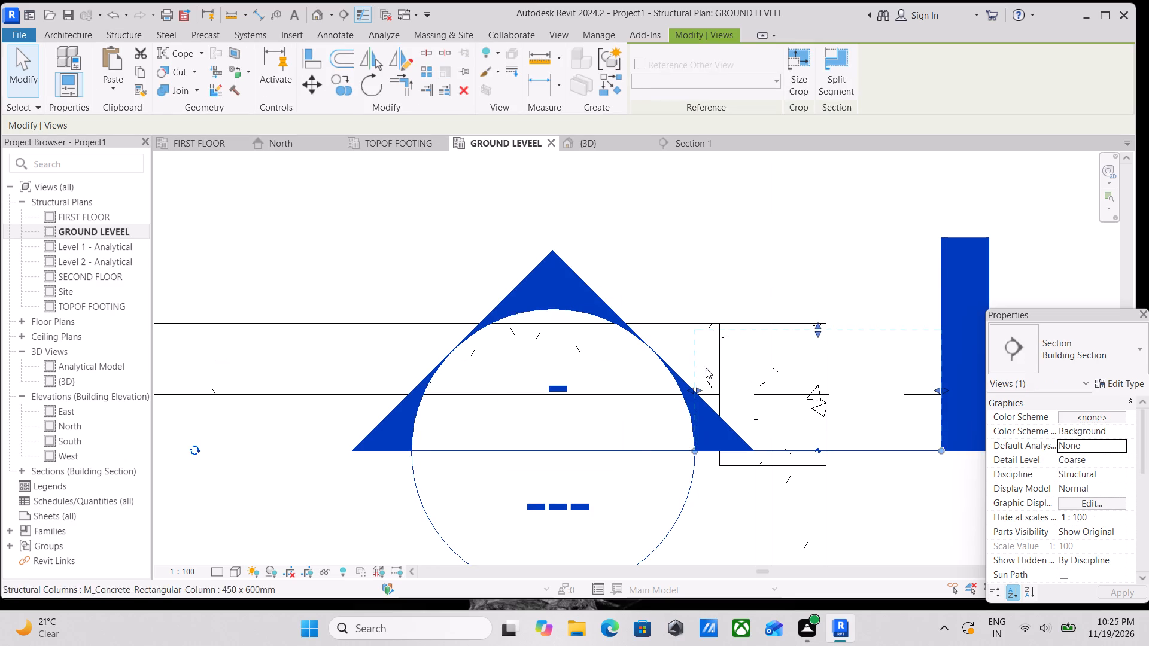
left_click_drag(702, 387, 728, 387)
scroll(790, 384, "down", 1)
middle_click_drag(788, 384, 769, 383)
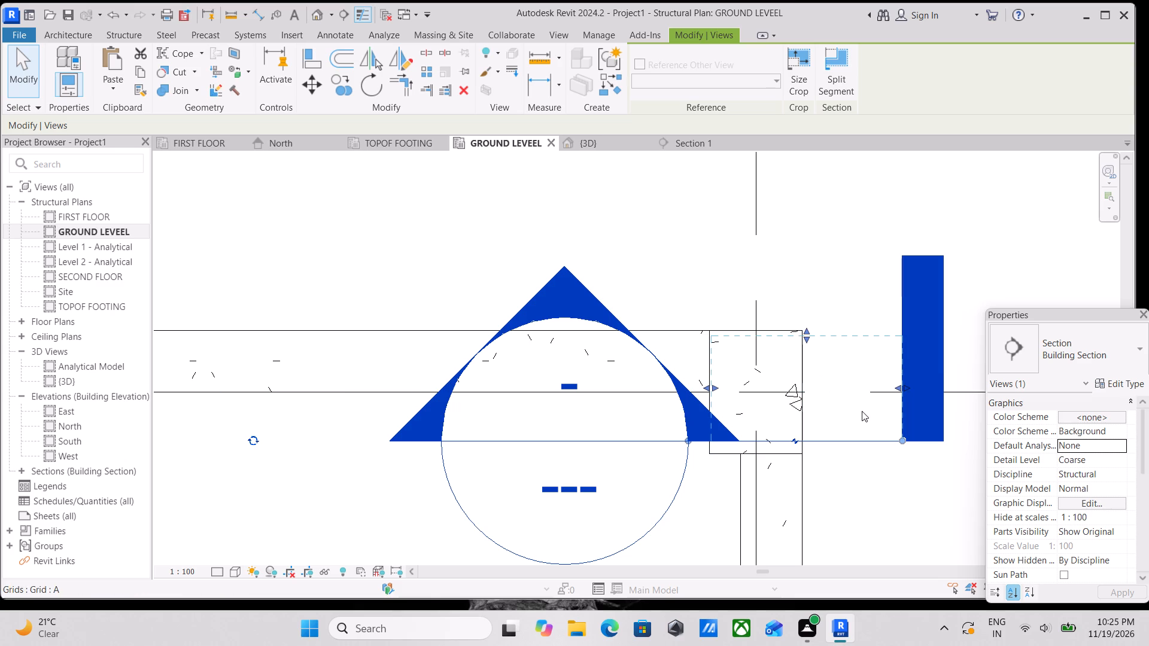
scroll(910, 386, "up", 5)
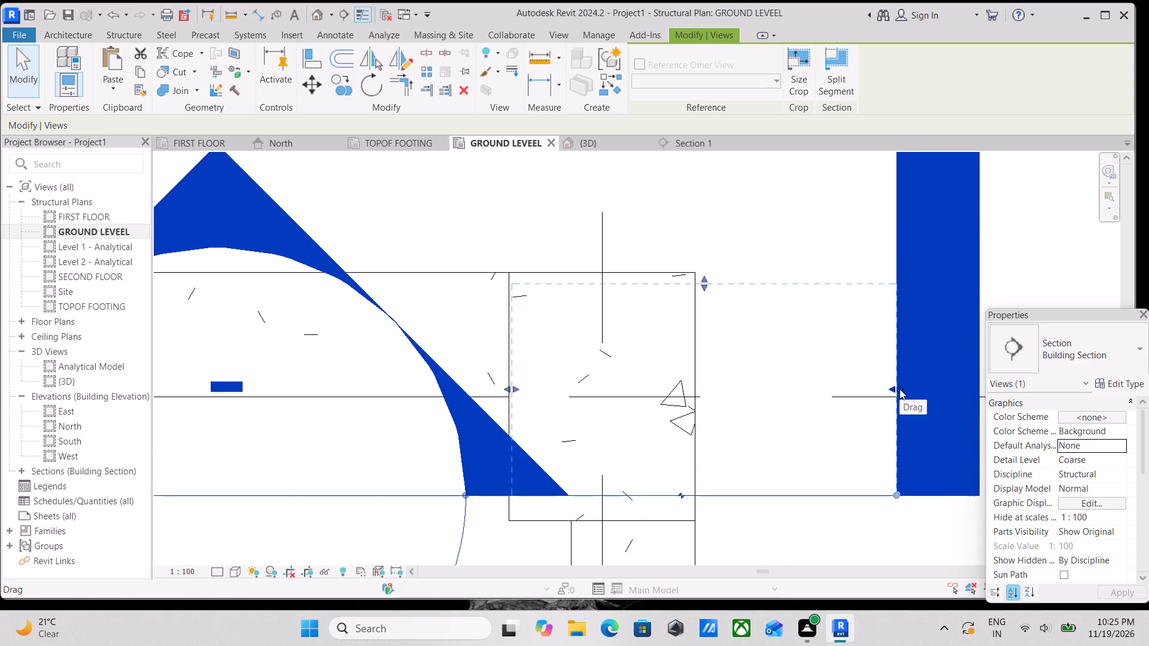
left_click_drag(893, 389, 805, 400)
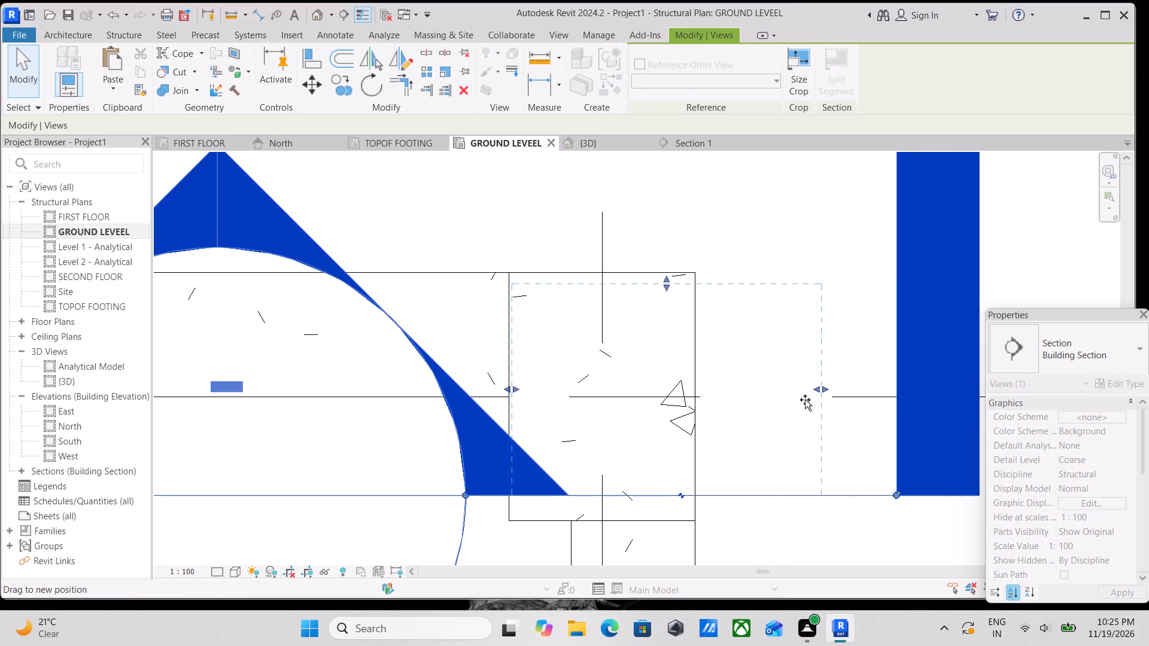
left_click_drag(805, 400, 688, 409)
scroll(688, 410, "down", 4)
scroll(541, 354, "down", 1)
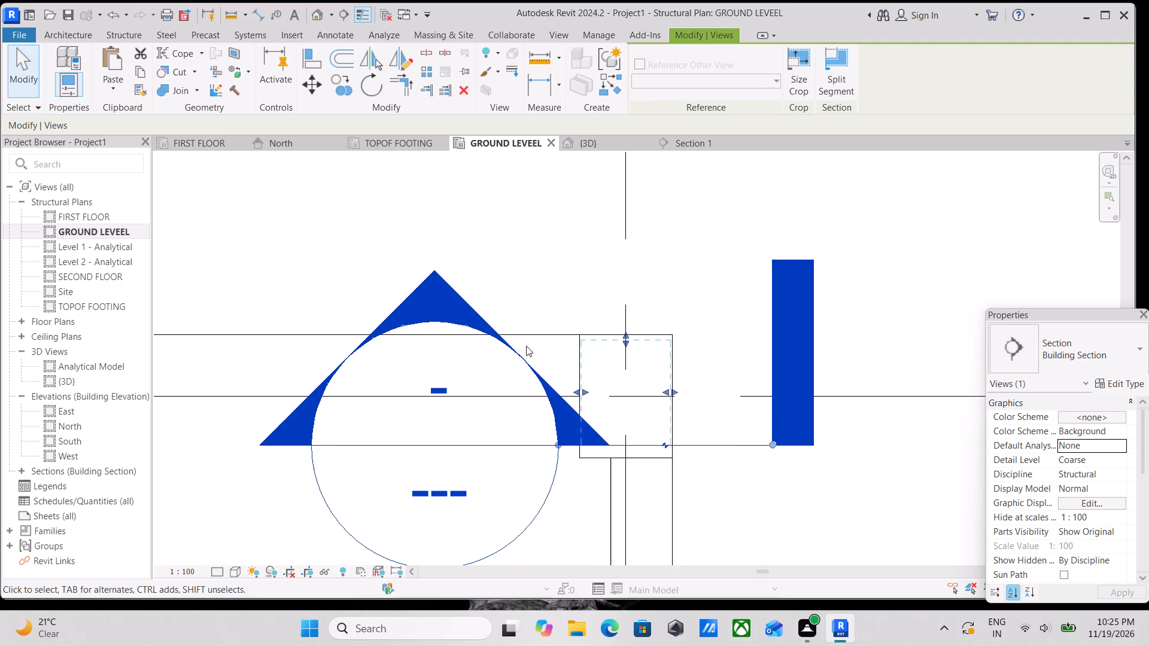
scroll(526, 346, "down", 1)
Open the Section 2 view from its section marker.
right_click(435, 293)
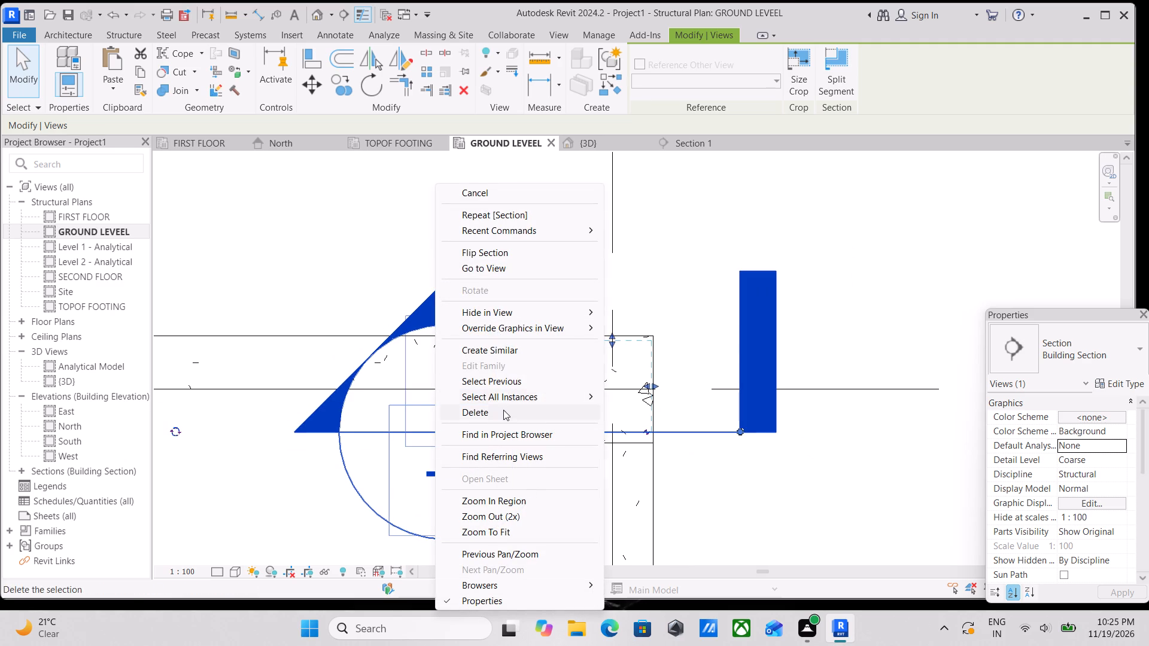
left_click(493, 267)
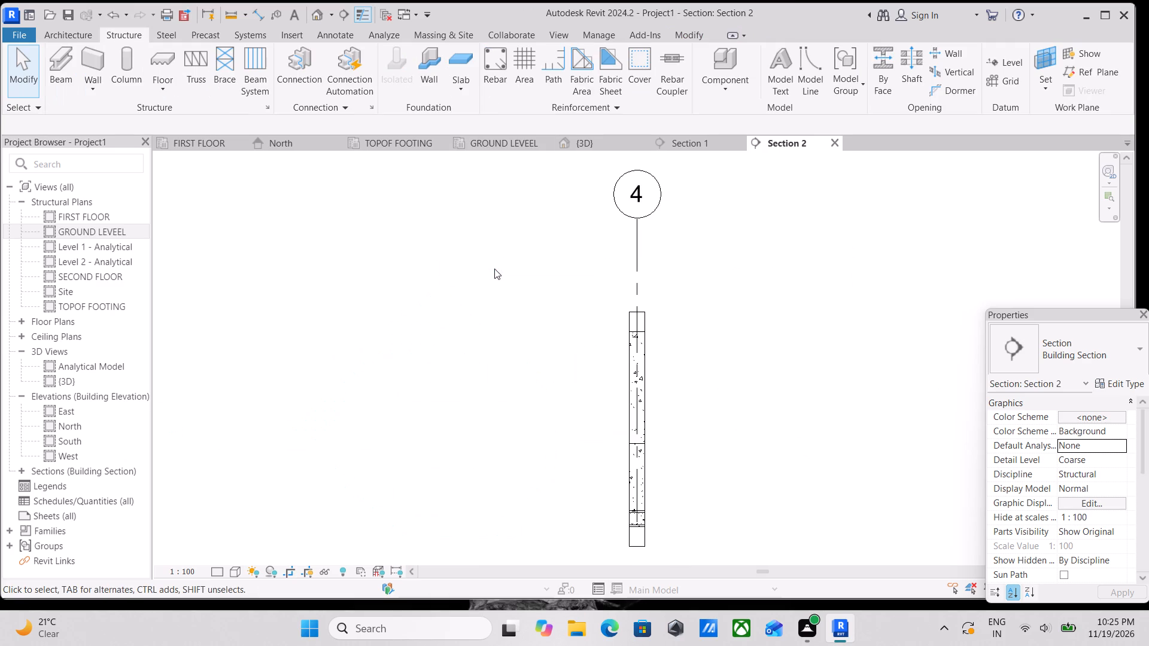
Widen Section 2's crop region on both sides of the column to include the full footing and the adjoining beam ends.
scroll(672, 397, "up", 2)
middle_click_drag(665, 396, 659, 356)
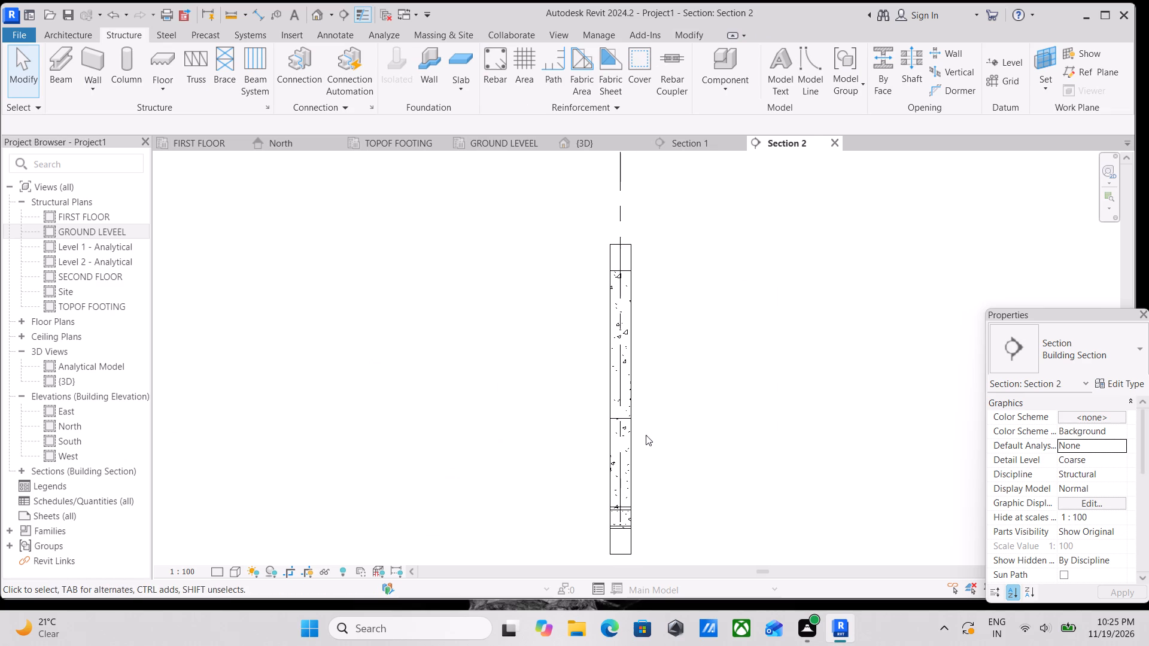
left_click(628, 449)
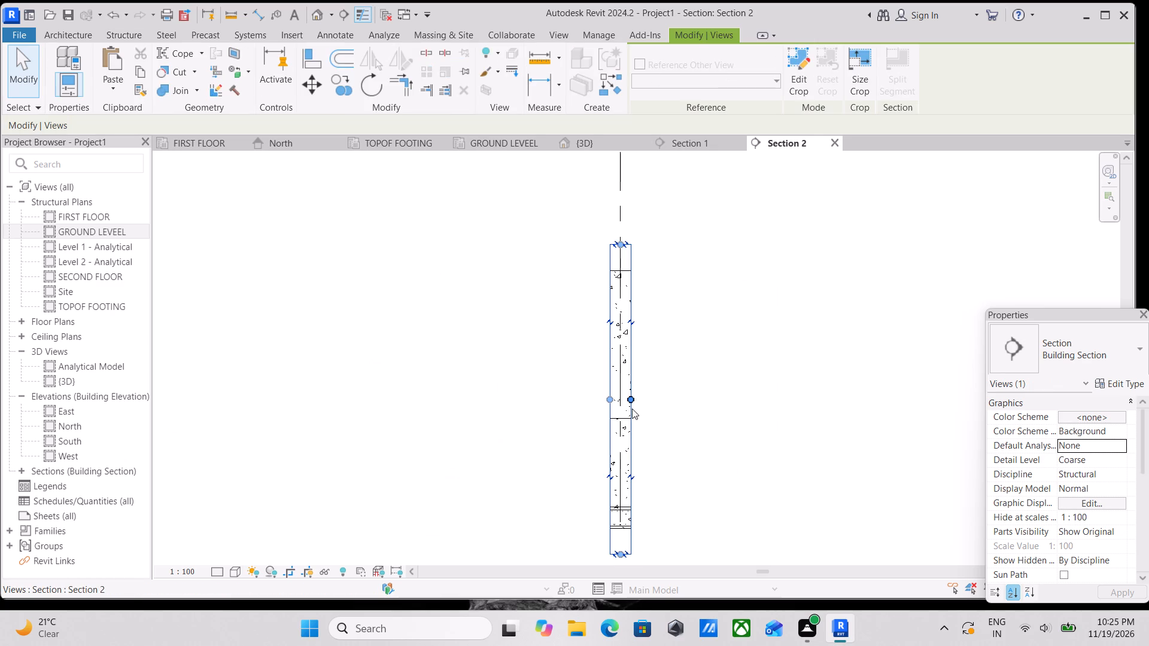
left_click_drag(630, 401, 649, 397)
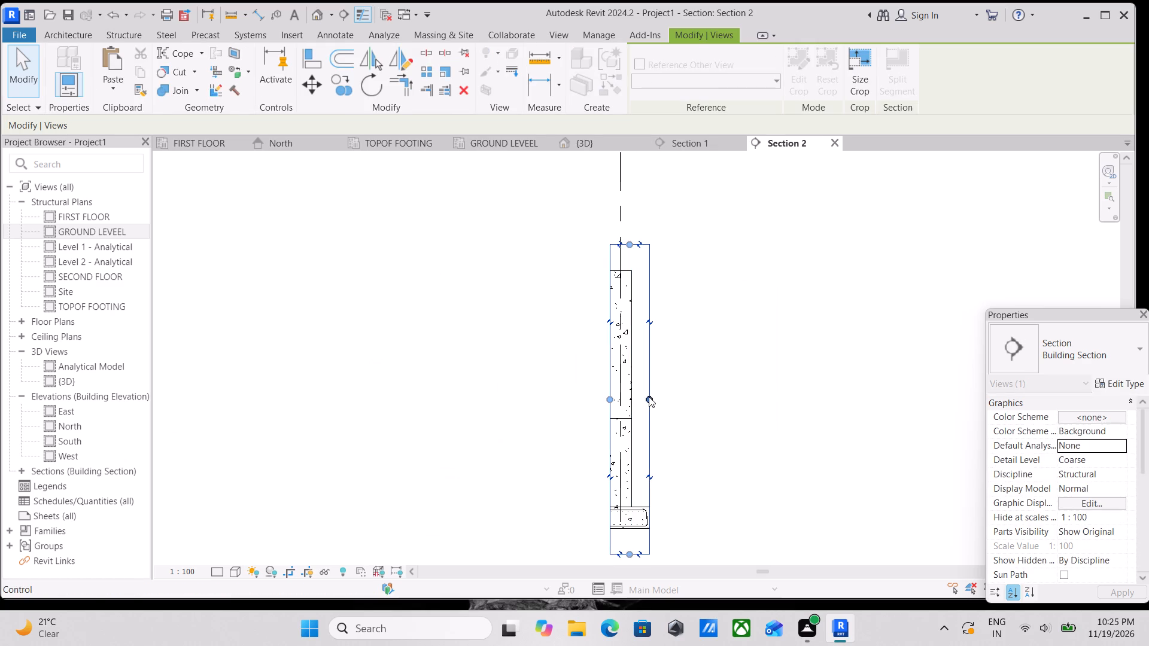
scroll(629, 410, "up", 2)
left_click_drag(606, 393, 591, 393)
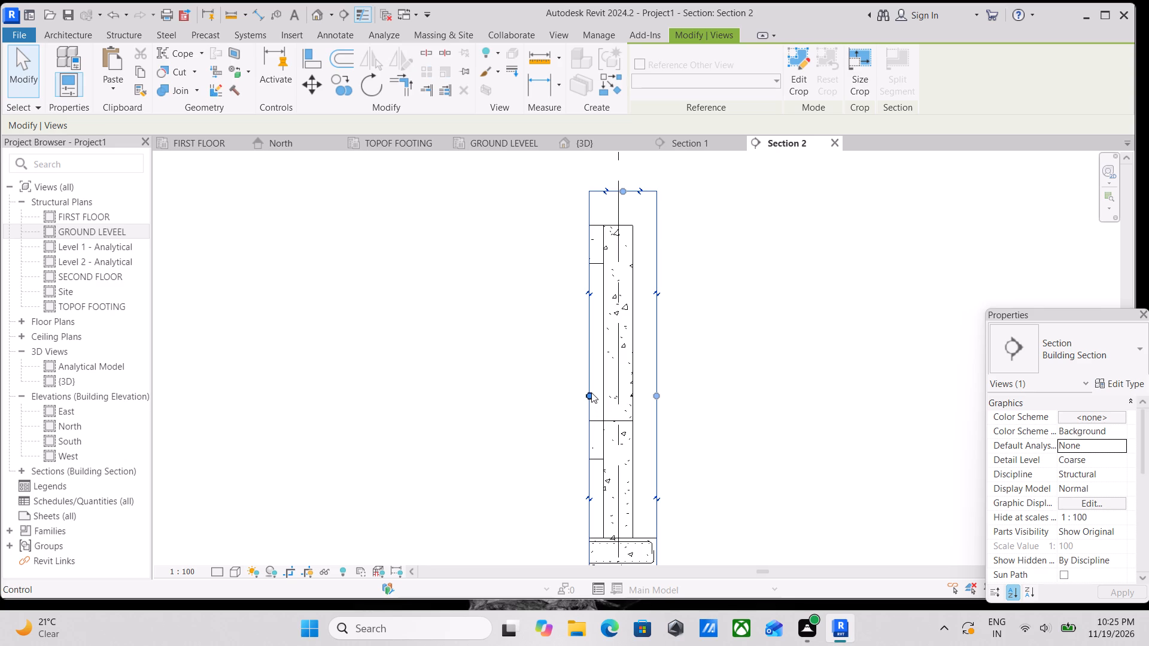
left_click_drag(583, 398, 553, 403)
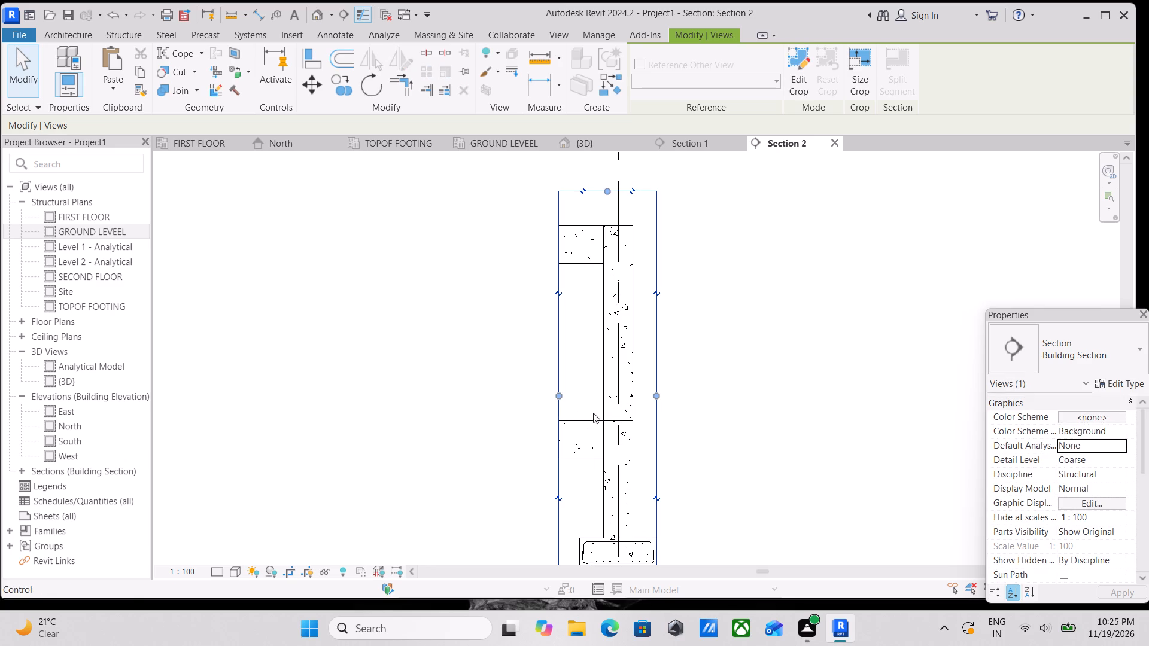
Lower the top of Section 2's crop region to between the upper beam and the ground level beam.
left_click_drag(609, 197, 610, 206)
left_click_drag(610, 206, 655, 359)
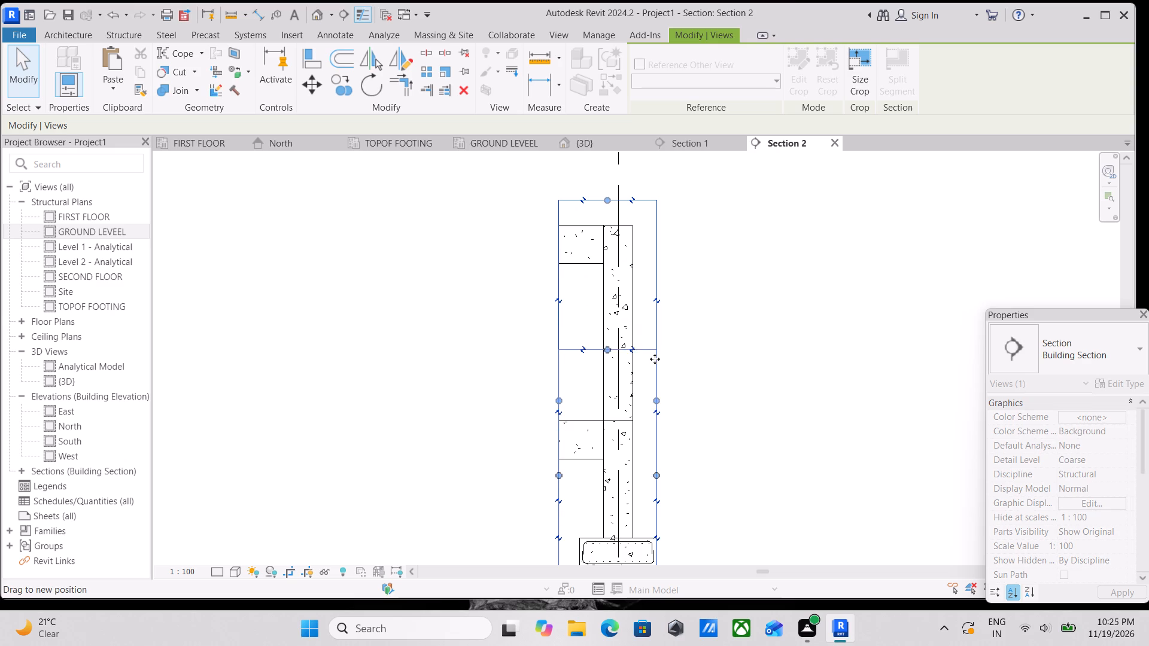
left_click_drag(655, 359, 656, 365)
Pull the beam-side edge of Section 2's crop region in closer to the column, leaving only a short beam stub.
middle_click_drag(656, 365, 630, 279)
scroll(630, 279, "up", 1)
scroll(519, 413, "up", 1)
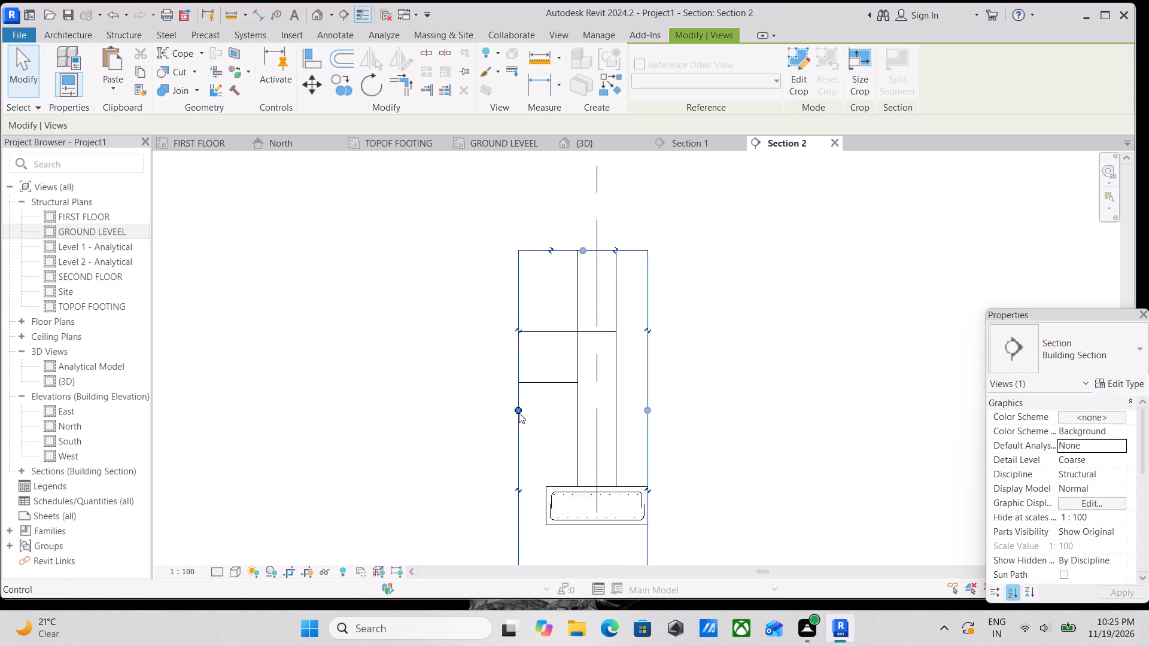
scroll(519, 413, "up", 1)
left_click_drag(519, 413, 558, 419)
scroll(589, 368, "up", 1)
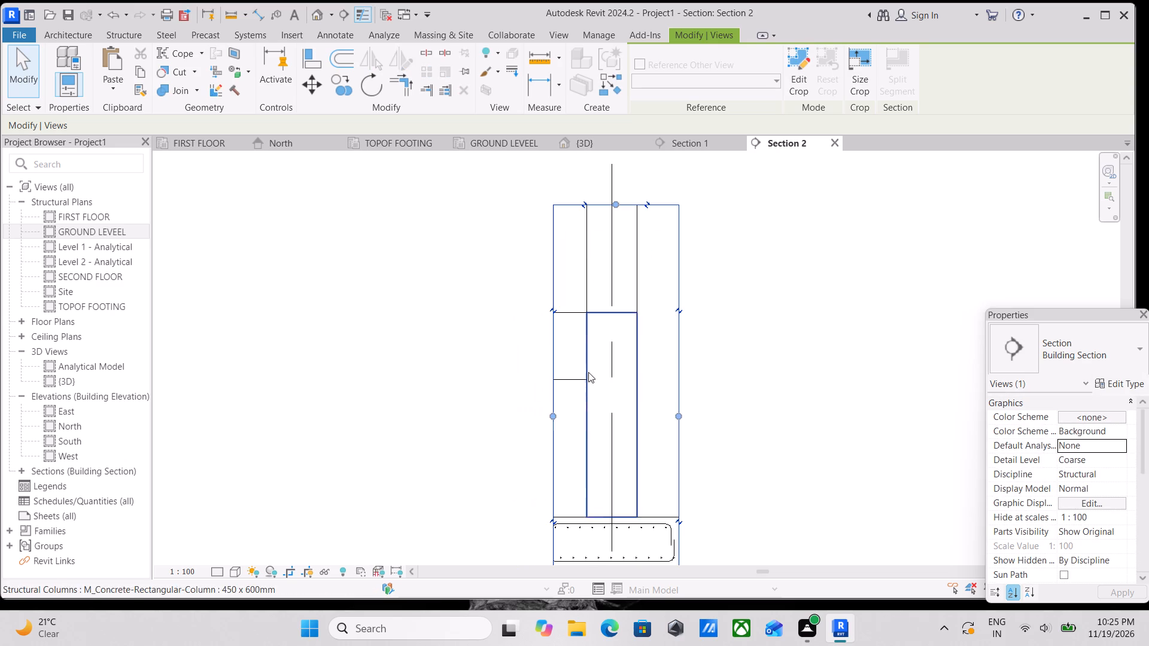
left_click_drag(555, 413, 566, 418)
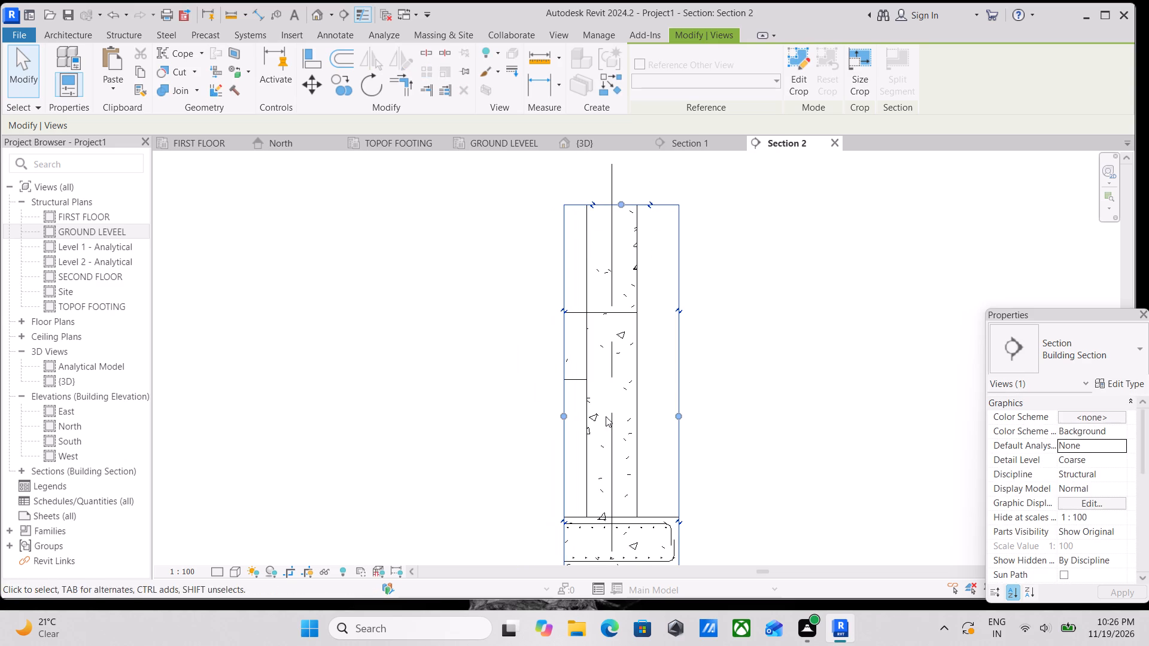
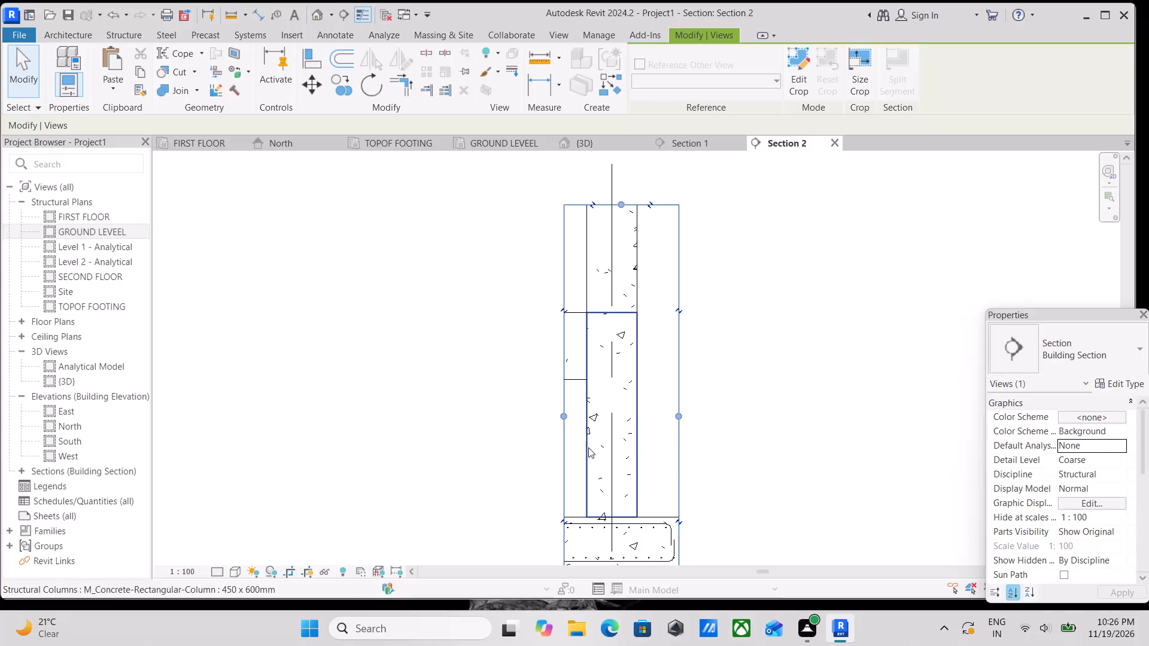
Lower the top of Section 2's crop region to just above the ground level beam.
scroll(615, 447, "up", 1)
scroll(641, 477, "down", 1)
middle_click_drag(639, 471, 636, 447)
middle_click_drag(627, 371, 636, 409)
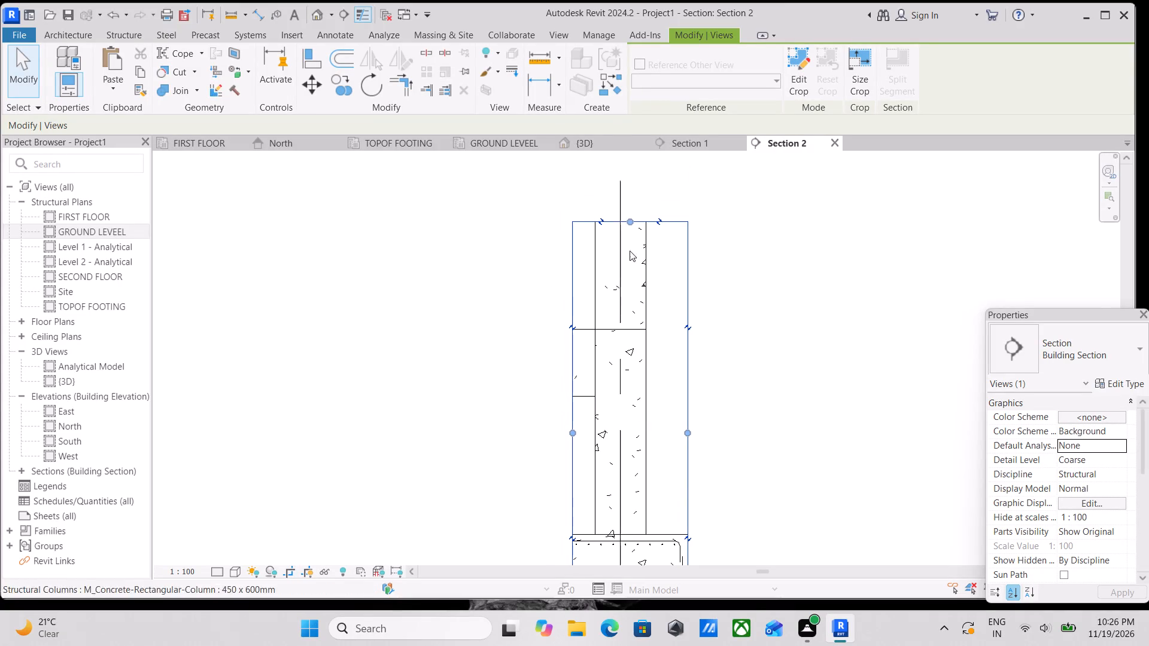
left_click_drag(635, 226, 631, 290)
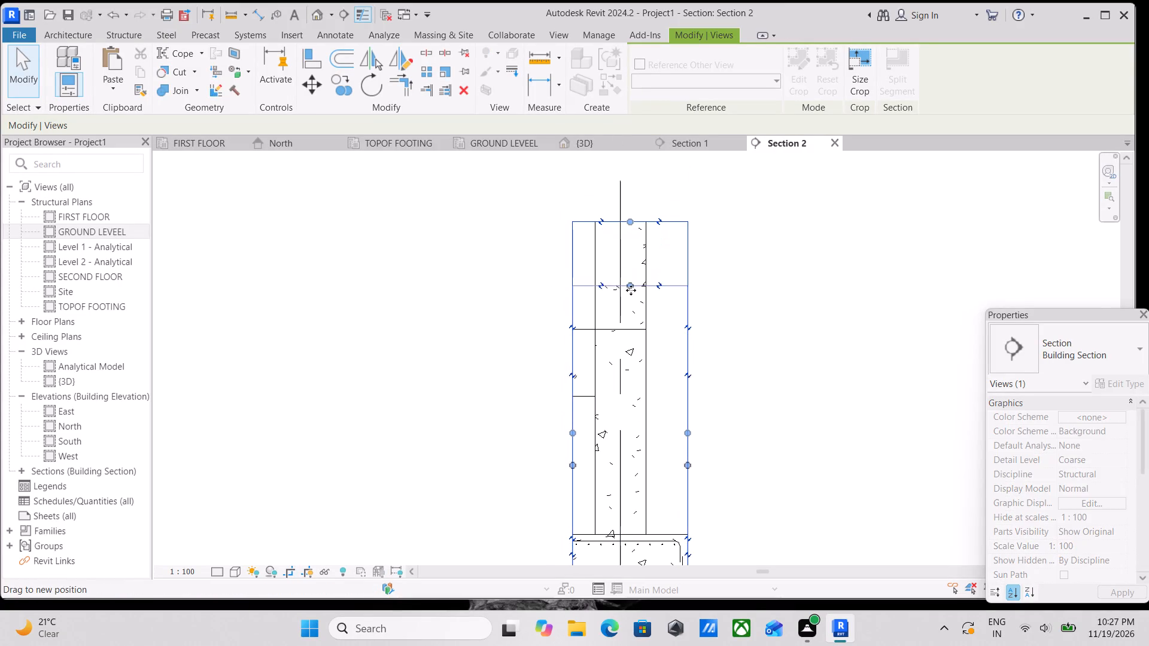
left_click_drag(631, 290, 627, 302)
scroll(600, 385, "up", 2)
scroll(610, 336, "up", 2)
scroll(643, 294, "up", 1)
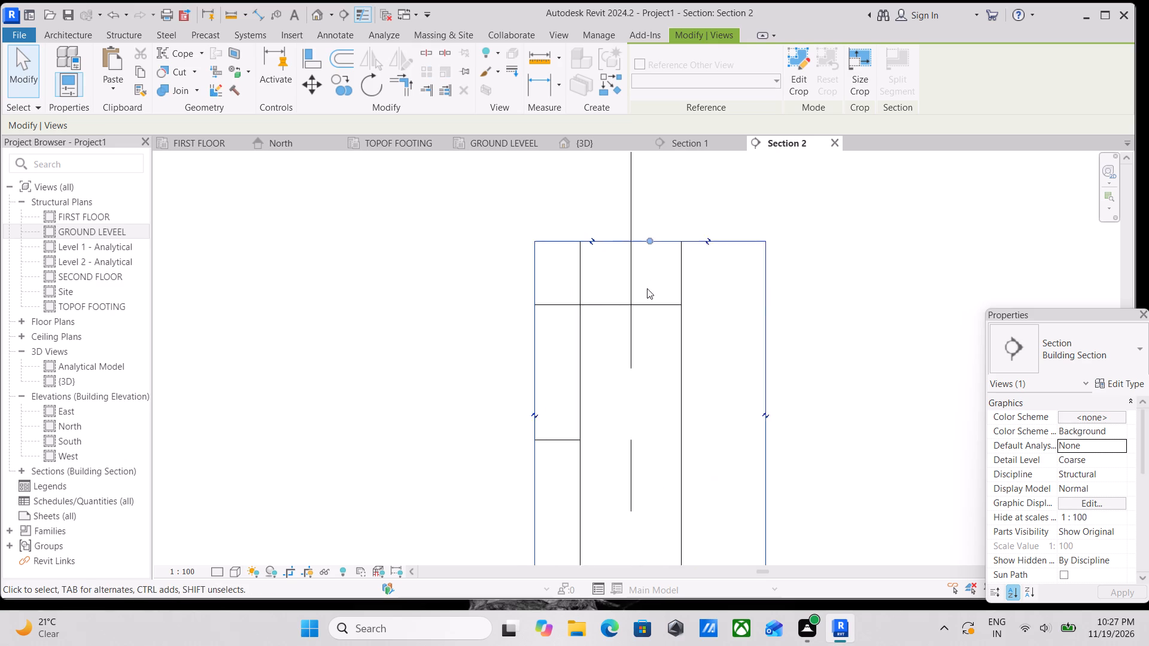
scroll(647, 288, "up", 1)
left_click_drag(786, 444, 778, 445)
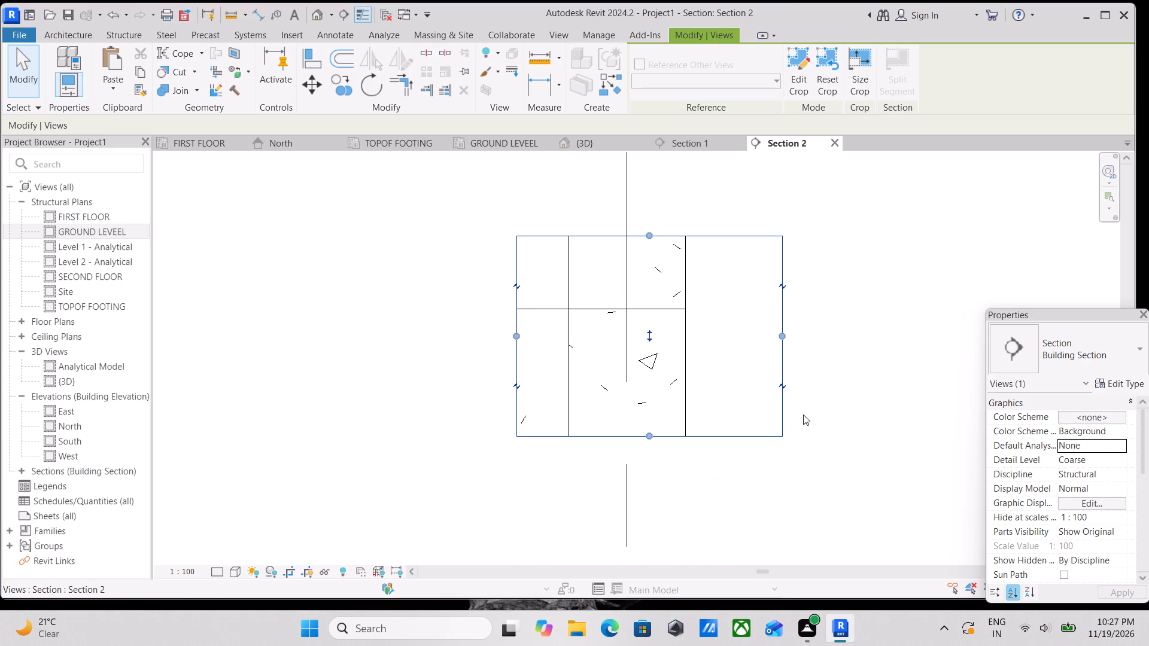
key("ctrl+z")
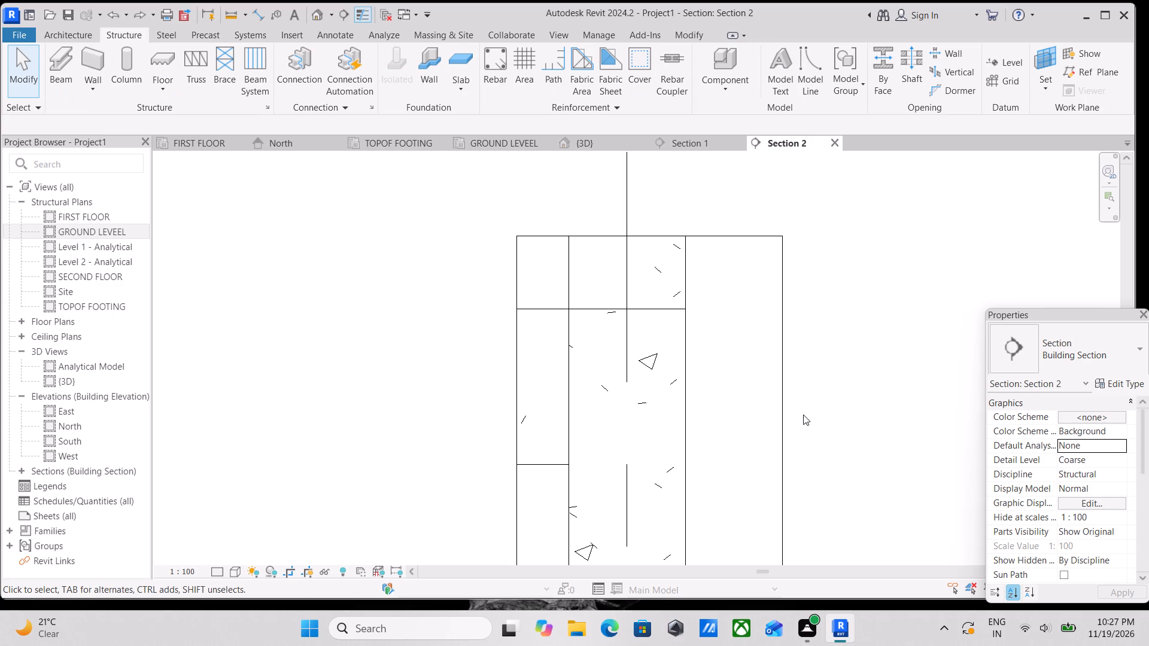
Move the beam-side edge of Section 2's crop region slightly outward to include the full width of the footing's reinforcement.
scroll(803, 415, "down", 4)
middle_click_drag(794, 398, 765, 321)
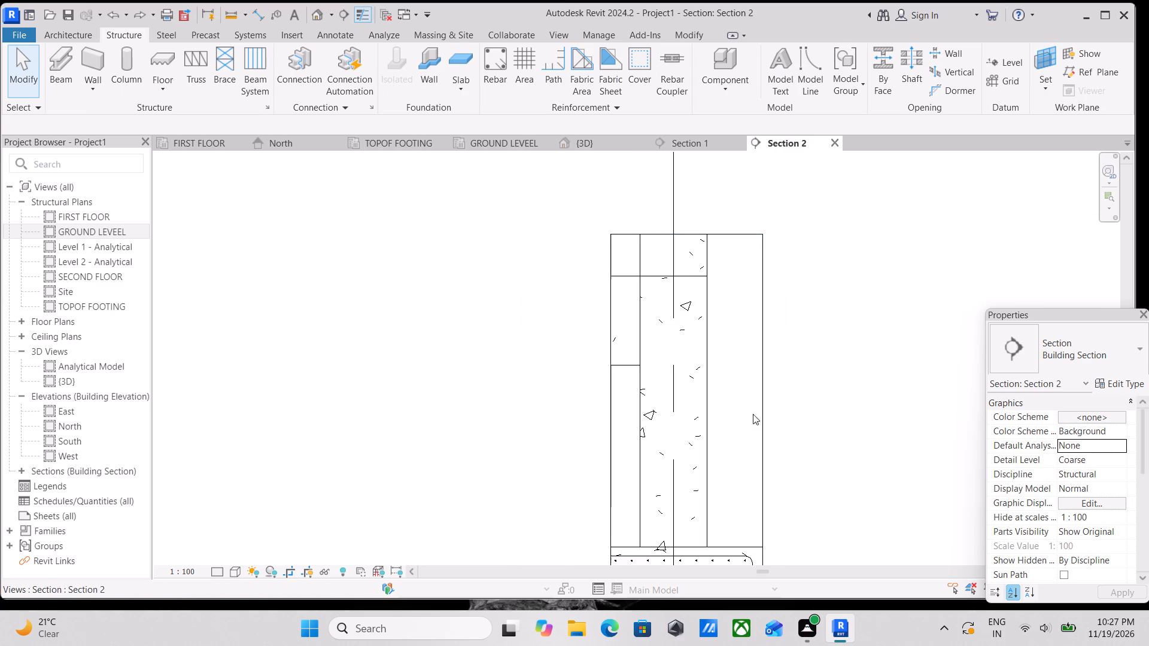
scroll(754, 422, "down", 3)
middle_click_drag(752, 416, 752, 396)
scroll(706, 403, "up", 1)
left_click(649, 423)
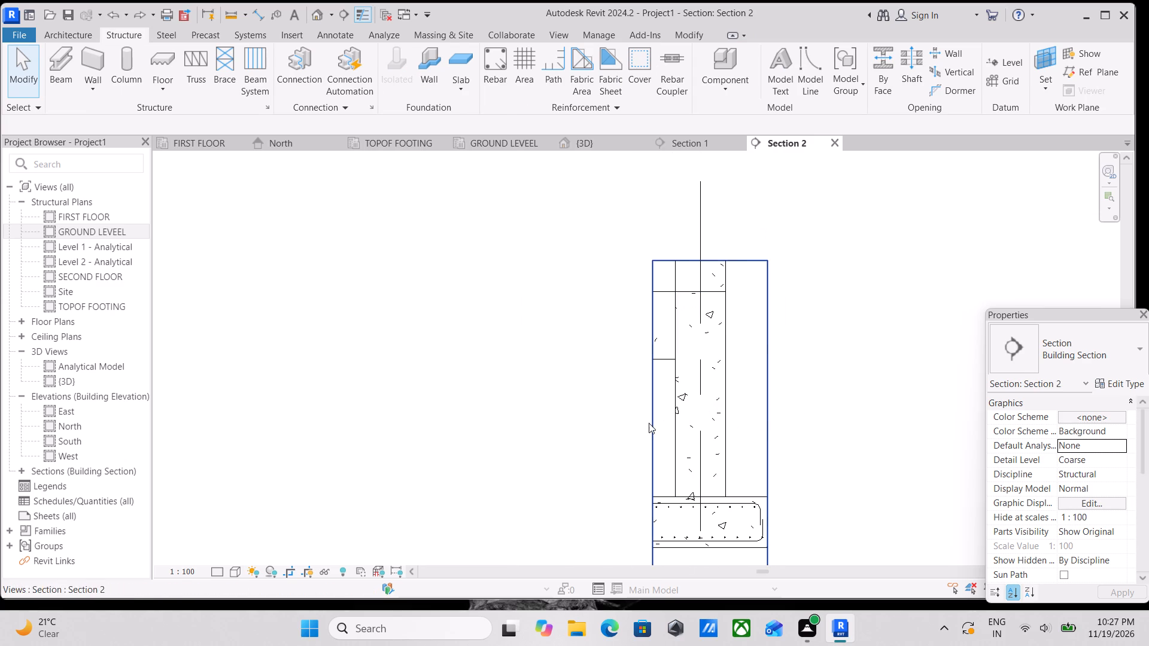
left_click_drag(653, 432, 639, 437)
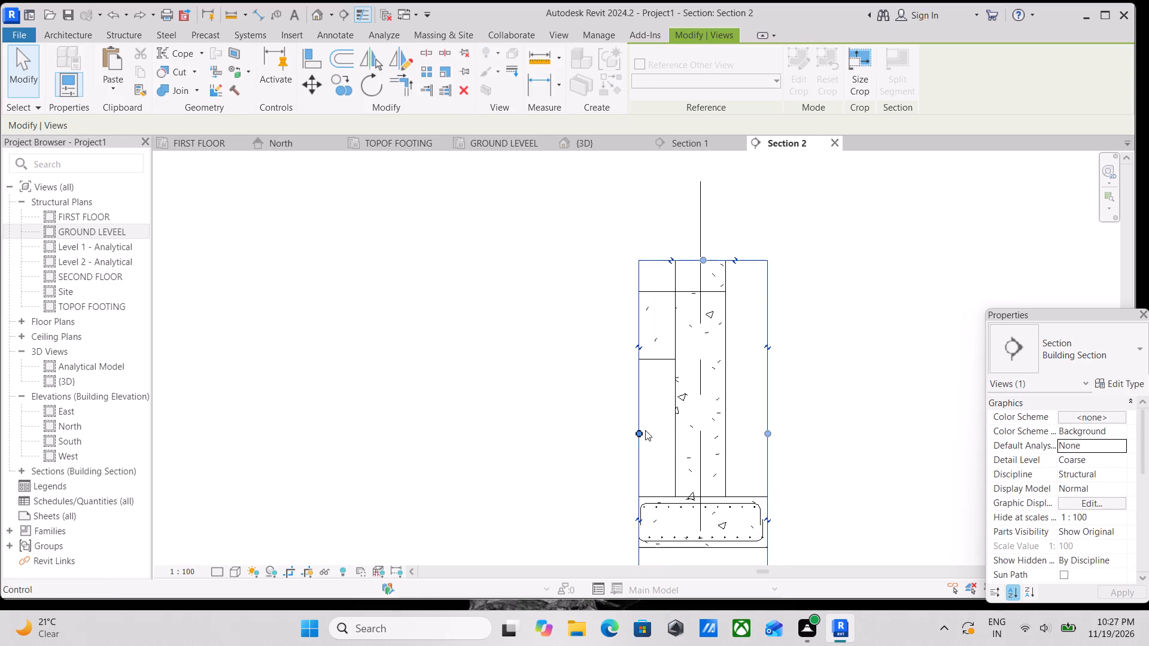
scroll(715, 298, "up", 2)
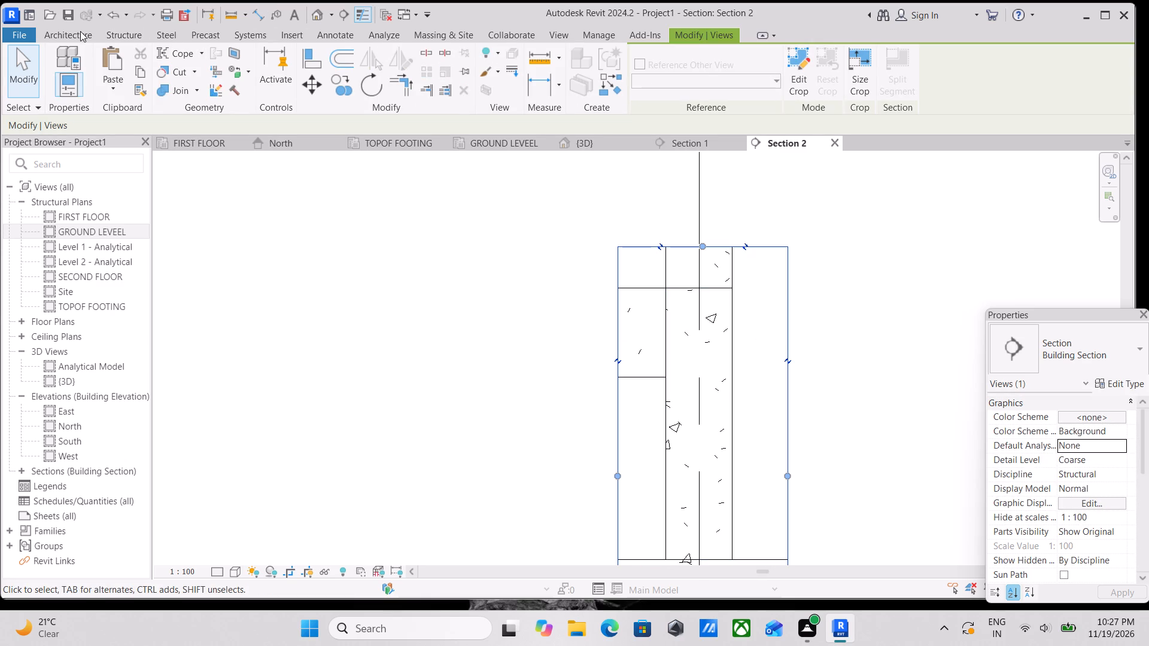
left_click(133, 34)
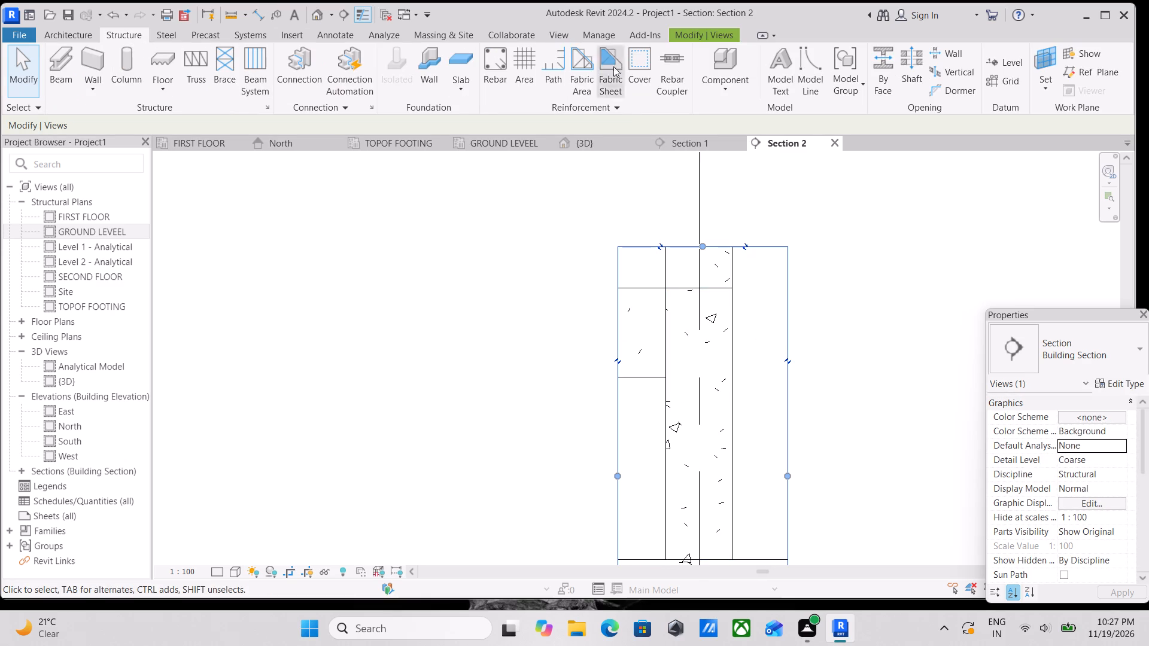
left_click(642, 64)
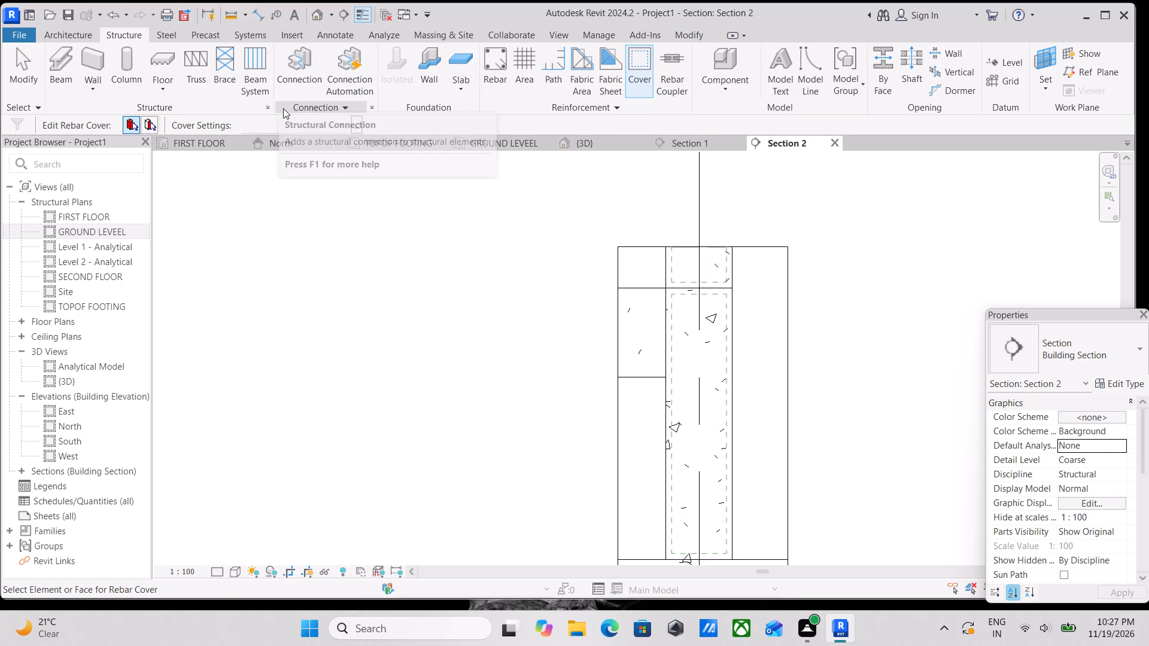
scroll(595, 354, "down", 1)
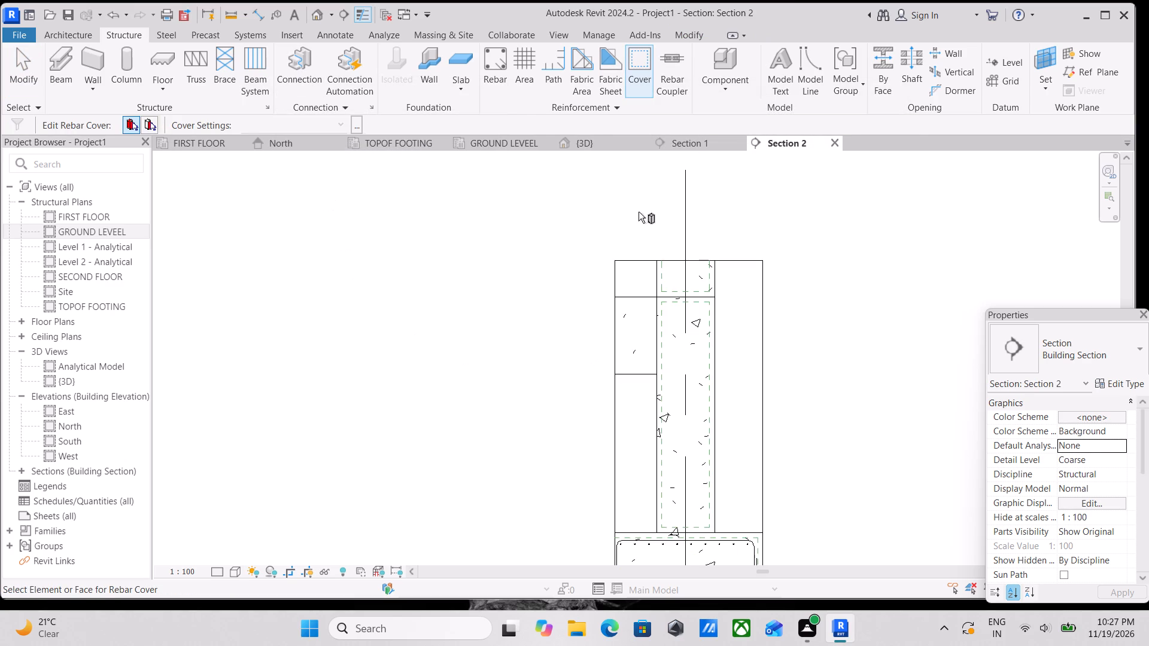
Start placing rebar and look through the available rebar shapes for a closed column tie.
left_click(500, 74)
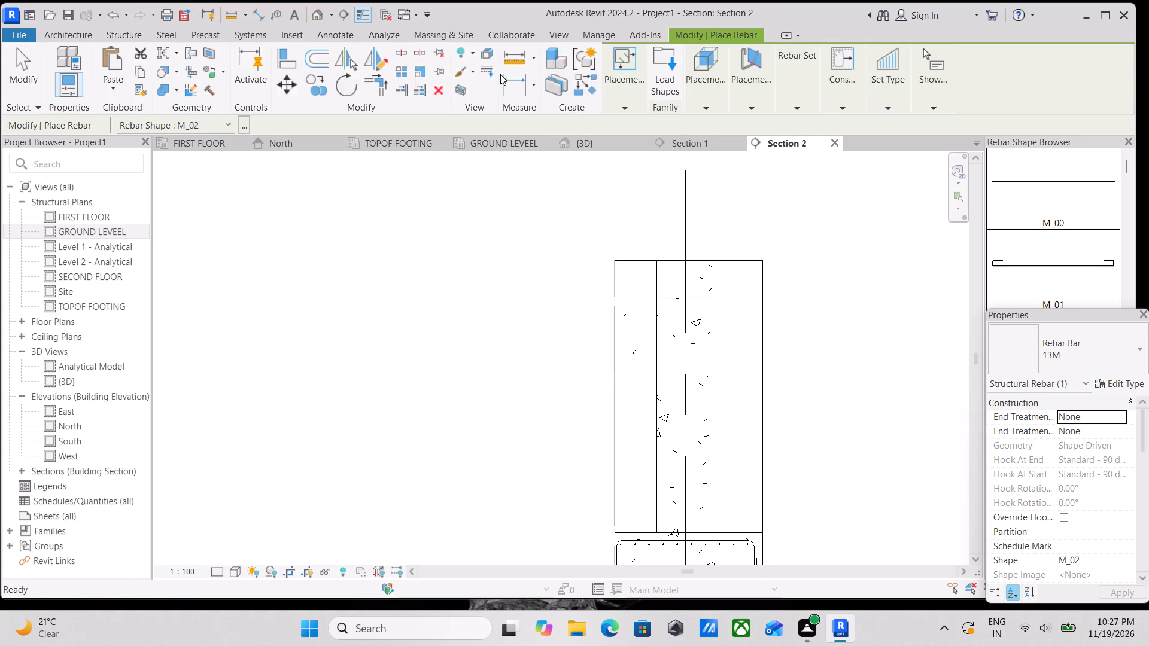
scroll(1046, 242, "down", 2)
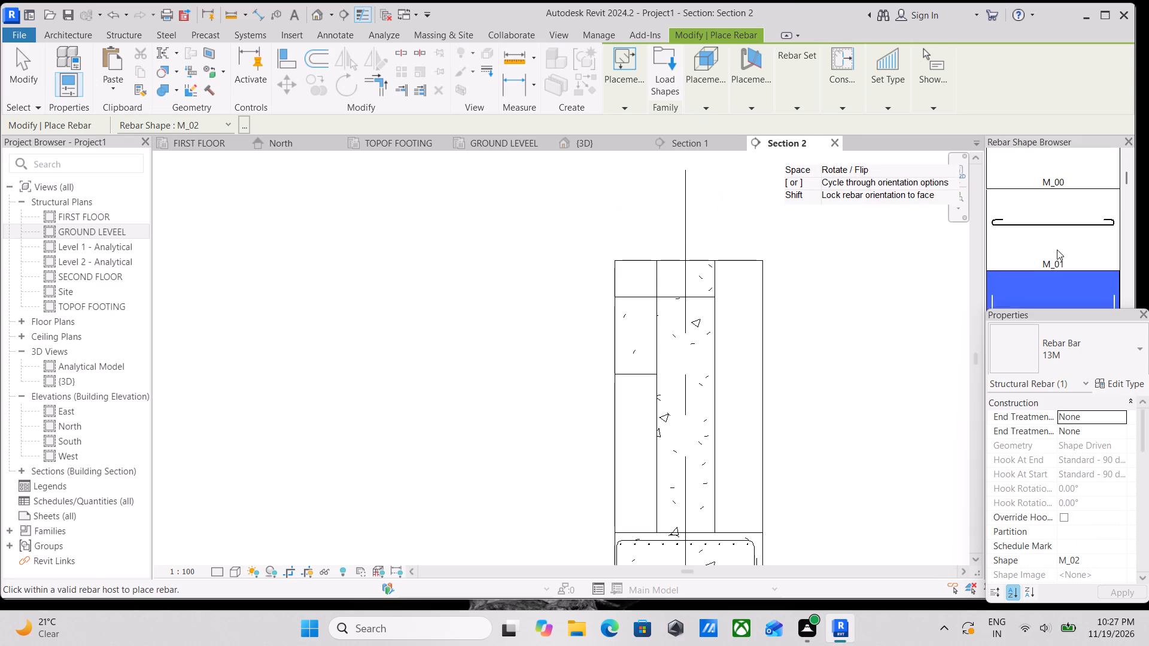
scroll(1057, 249, "down", 18)
scroll(1066, 278, "down", 10)
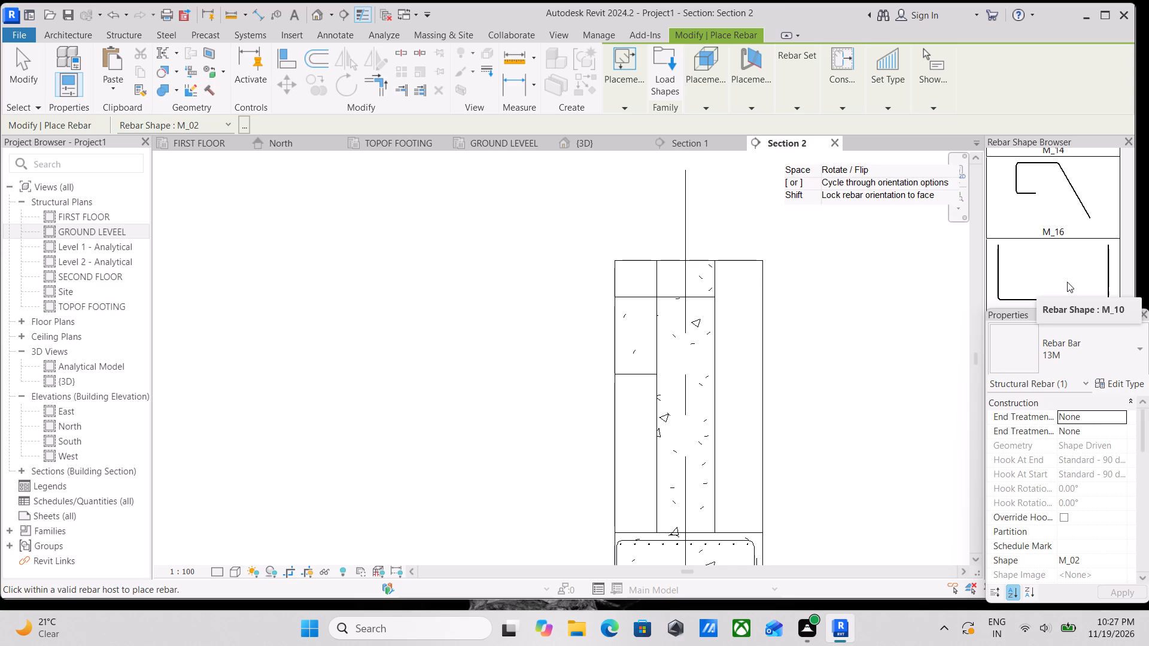
scroll(784, 354, "up", 2)
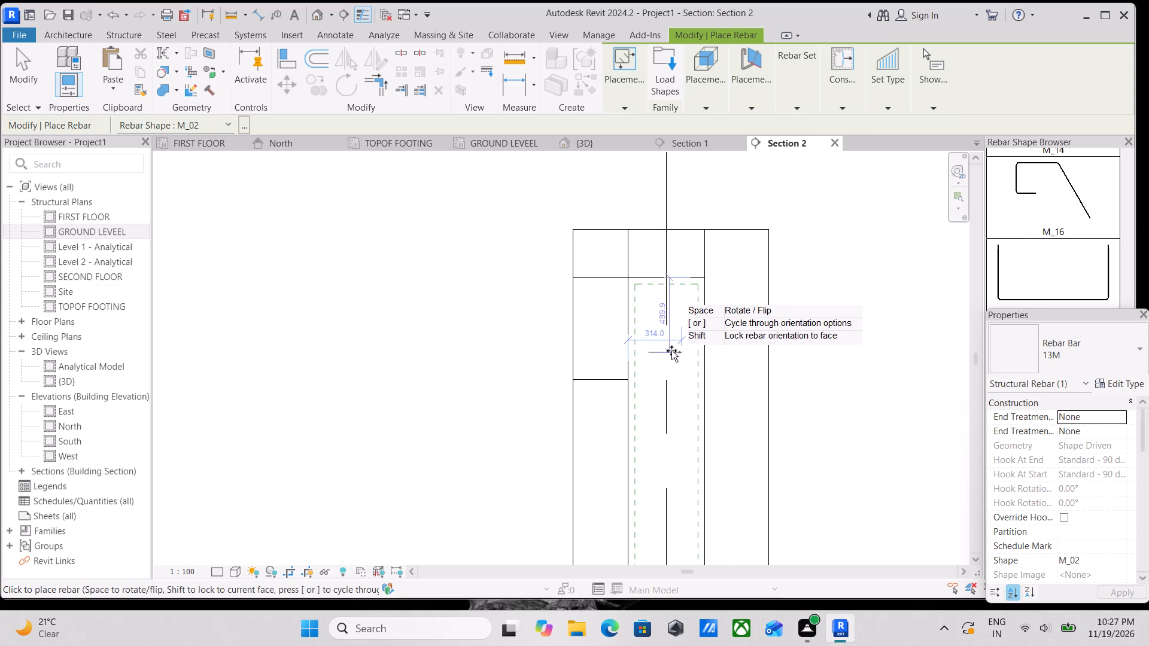
scroll(670, 311, "up", 3)
middle_click_drag(671, 311, 671, 375)
scroll(671, 375, "up", 1)
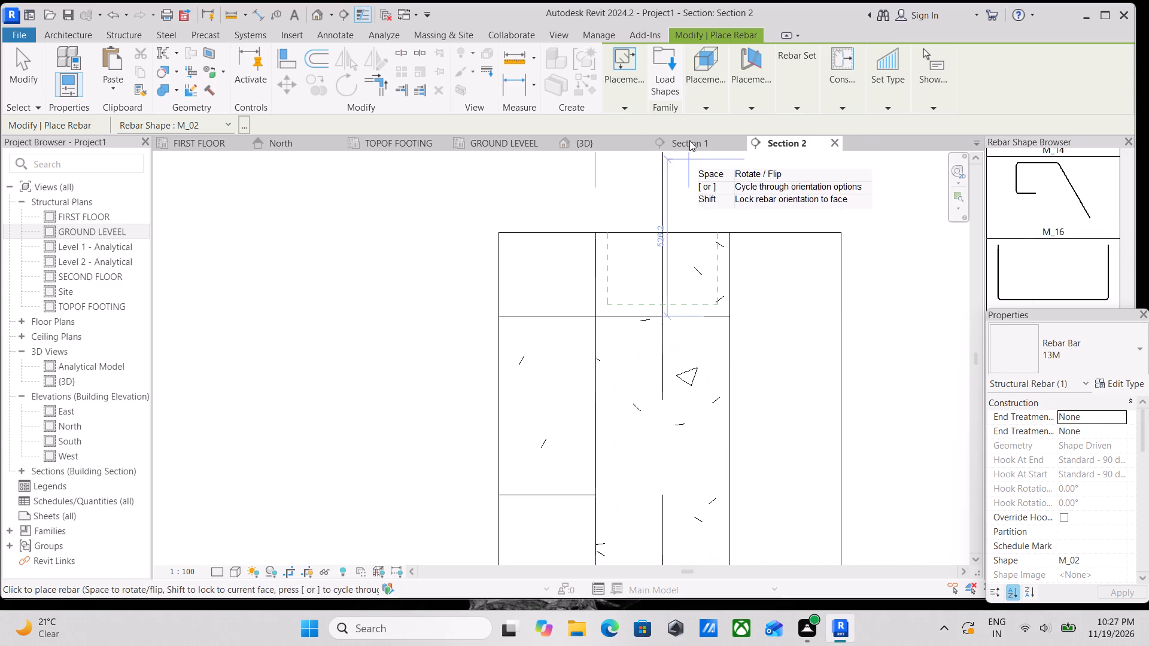
scroll(662, 391, "up", 2)
scroll(716, 362, "up", 1)
scroll(1036, 249, "up", 3)
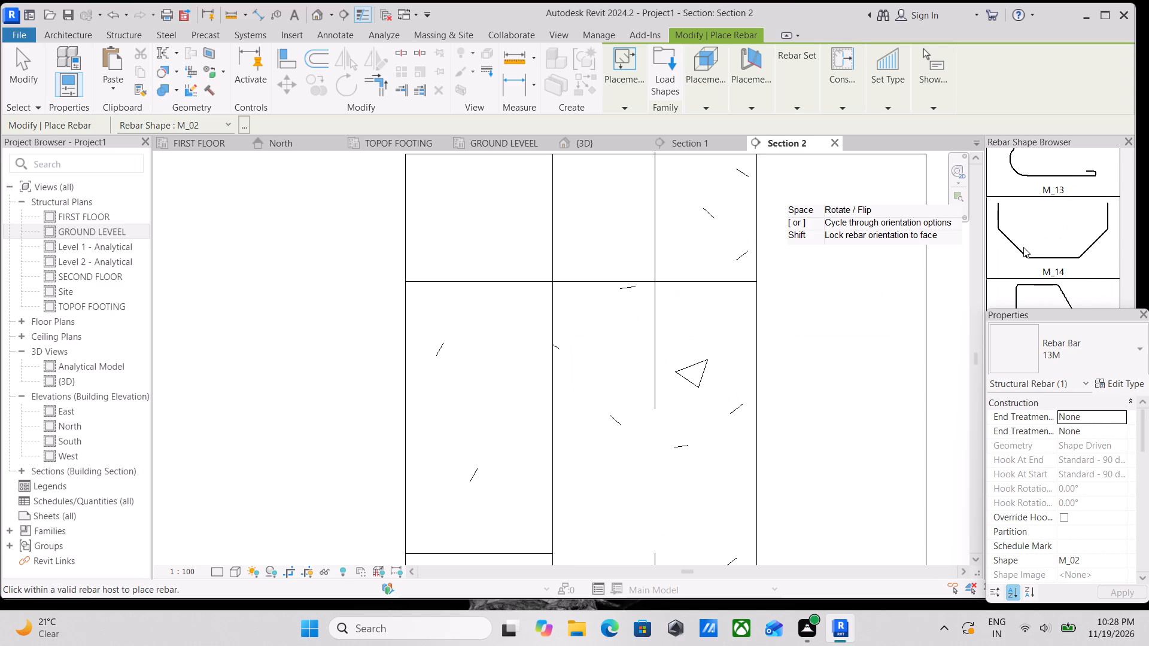
scroll(1022, 246, "up", 20)
scroll(1022, 246, "up", 5)
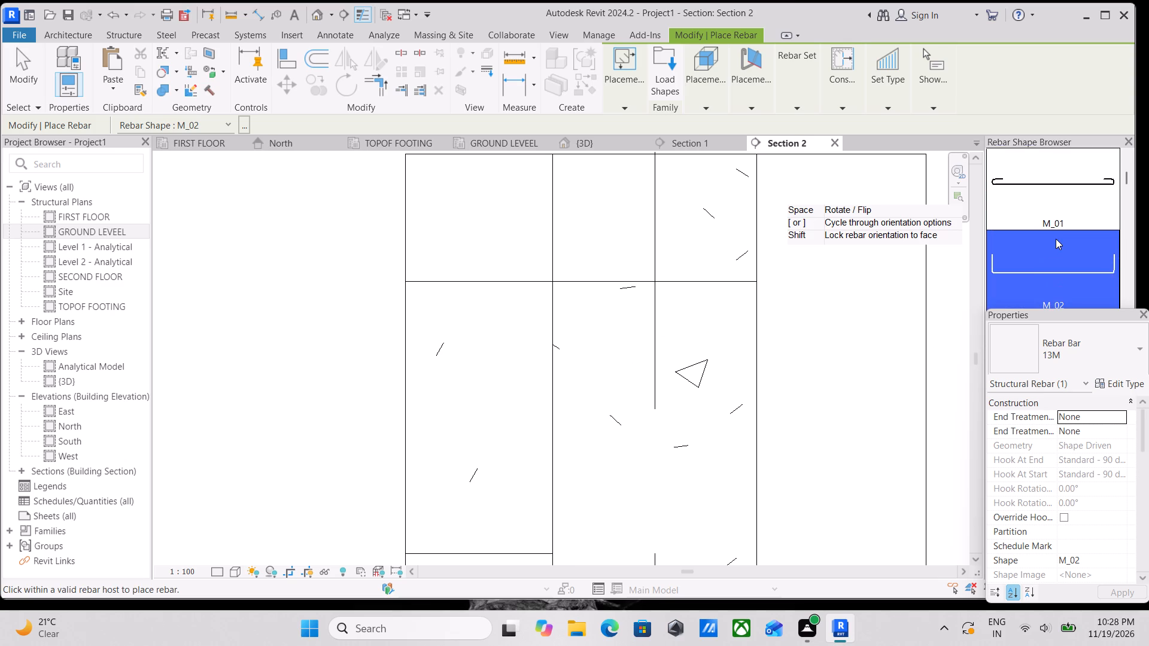
scroll(1074, 230, "down", 6)
scroll(1074, 230, "down", 20)
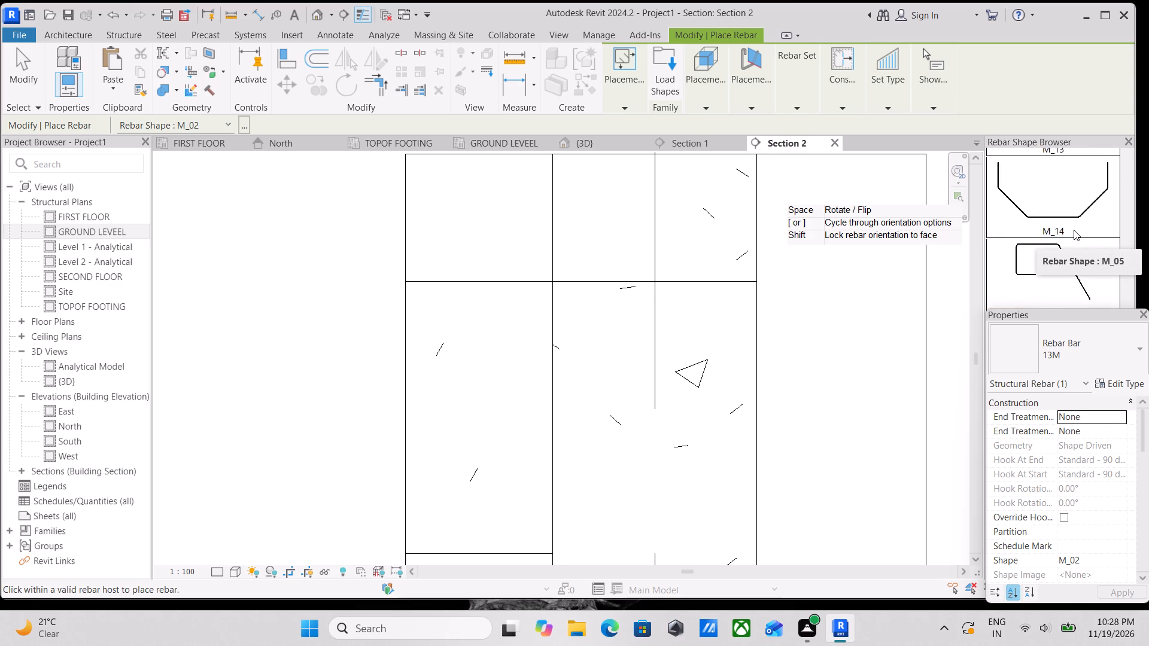
scroll(1074, 230, "down", 13)
scroll(1074, 230, "down", 18)
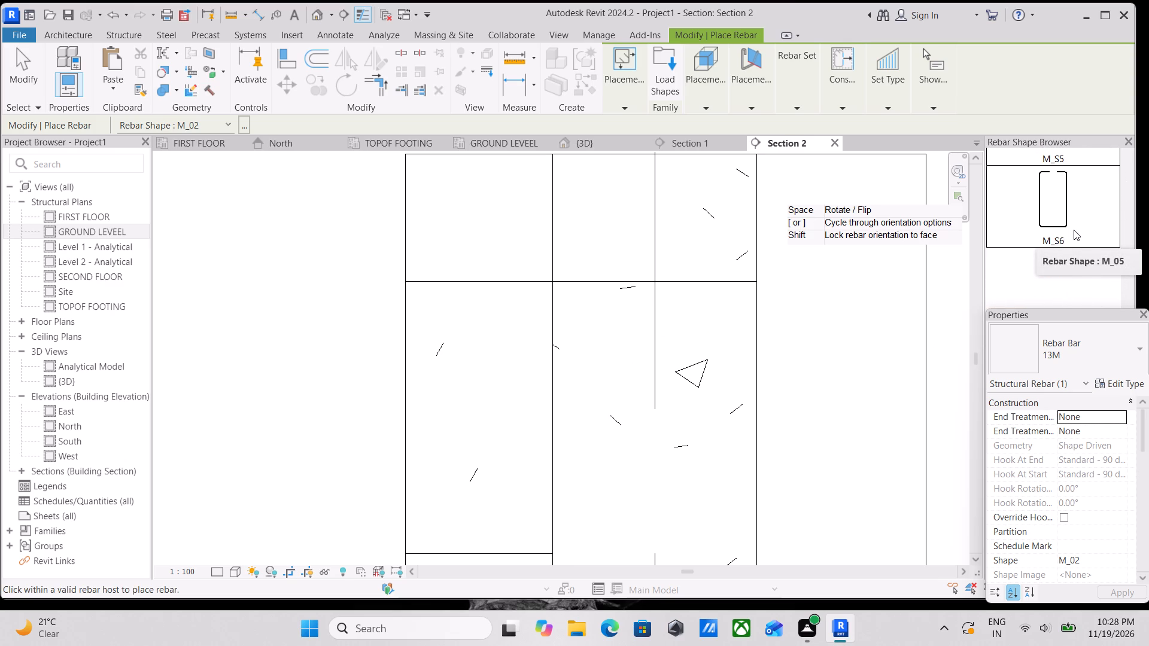
scroll(1074, 230, "down", 7)
scroll(1074, 230, "up", 4)
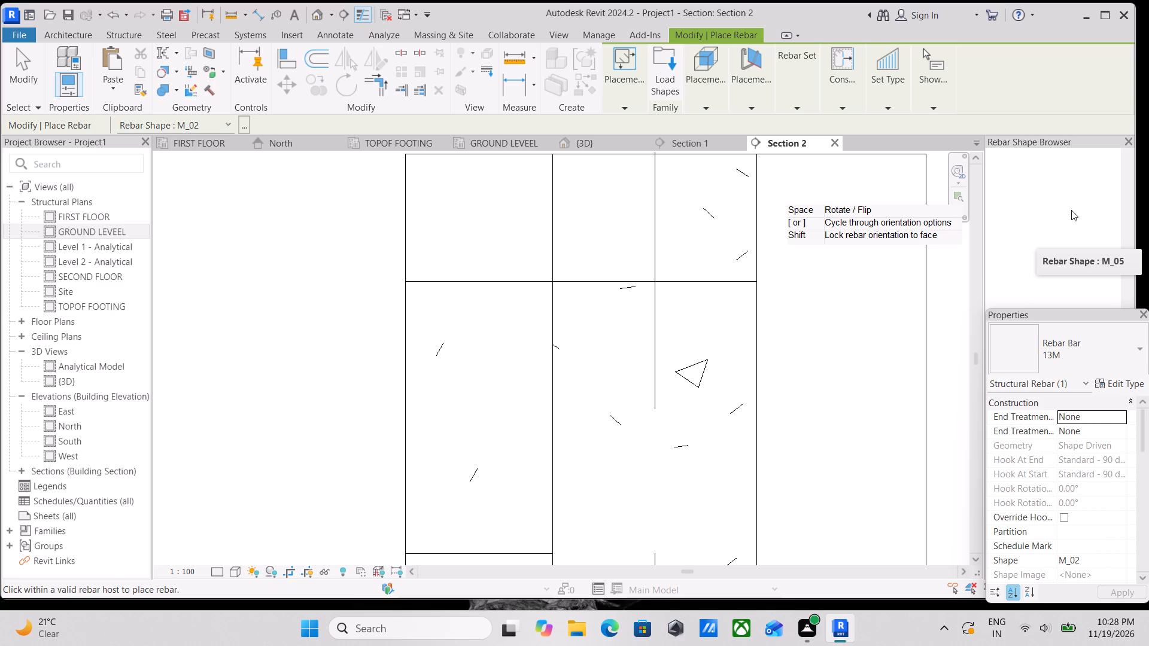
scroll(1059, 185, "down", 4)
scroll(1056, 203, "up", 2)
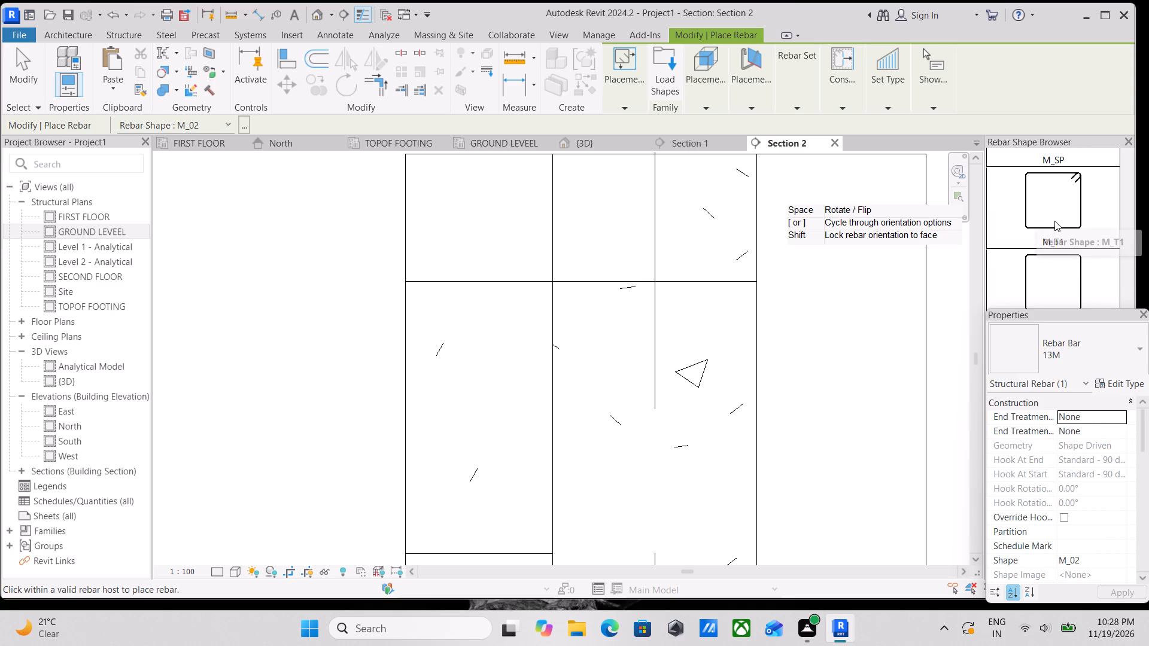
scroll(1062, 218, "down", 2)
scroll(759, 334, "down", 3)
Place a single 13M rebar tie of shape M_T1 across the column, just below the top of the ground level beam.
middle_click_drag(758, 332, 747, 243)
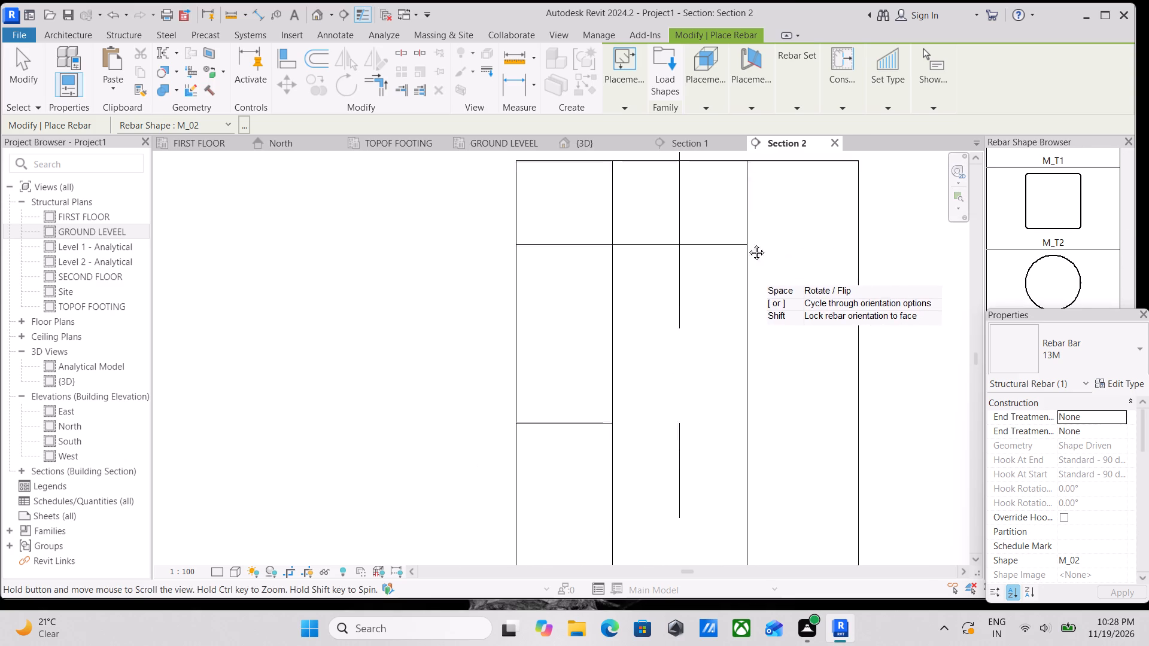
middle_click_drag(747, 243, 743, 217)
scroll(652, 374, "down", 3)
middle_click_drag(652, 374, 658, 352)
scroll(666, 417, "down", 4)
middle_click_drag(666, 416, 665, 327)
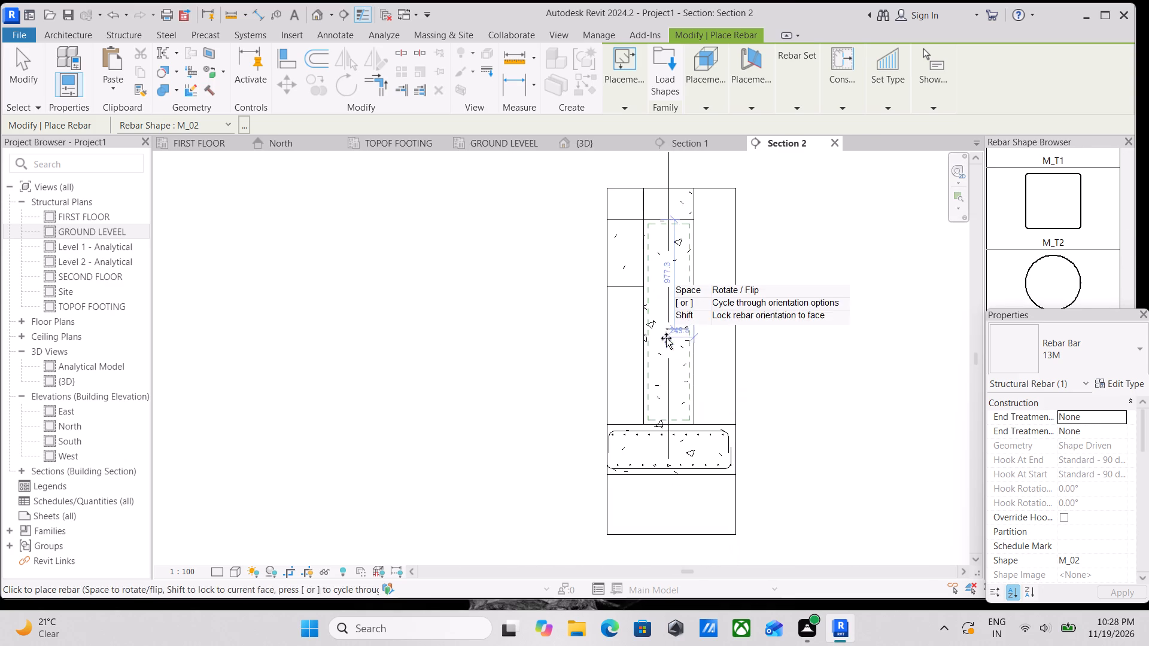
scroll(642, 301, "up", 3)
scroll(675, 264, "up", 3)
scroll(675, 264, "down", 1)
middle_click_drag(675, 264, 670, 290)
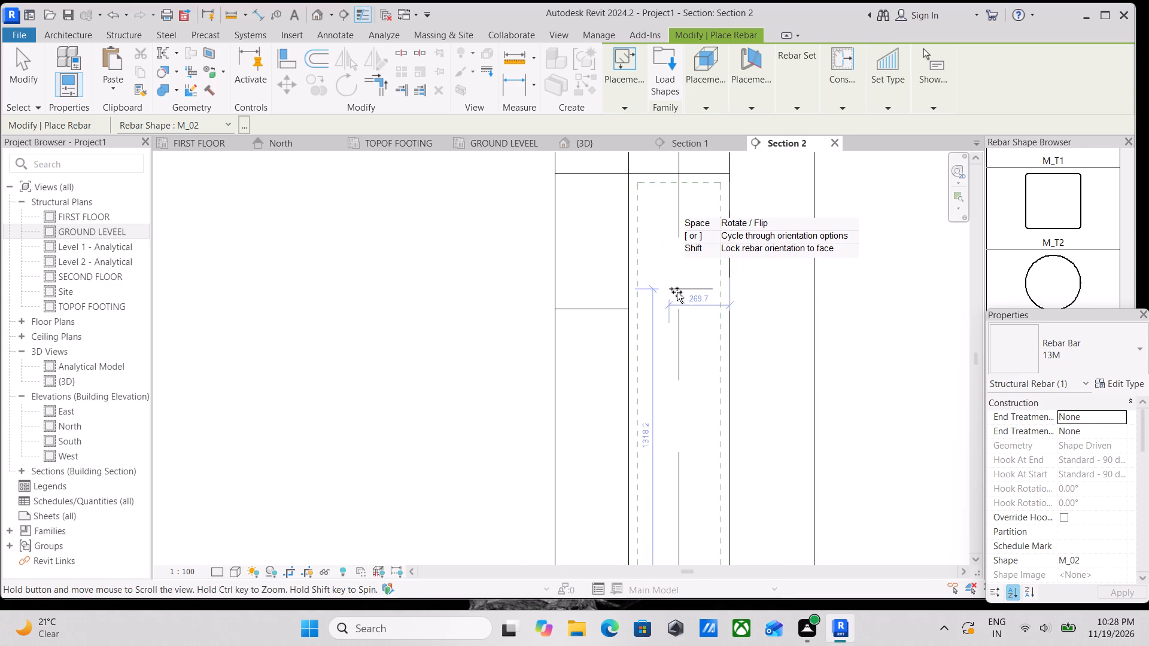
scroll(743, 264, "up", 1)
scroll(1016, 230, "up", 2)
left_click(1063, 204)
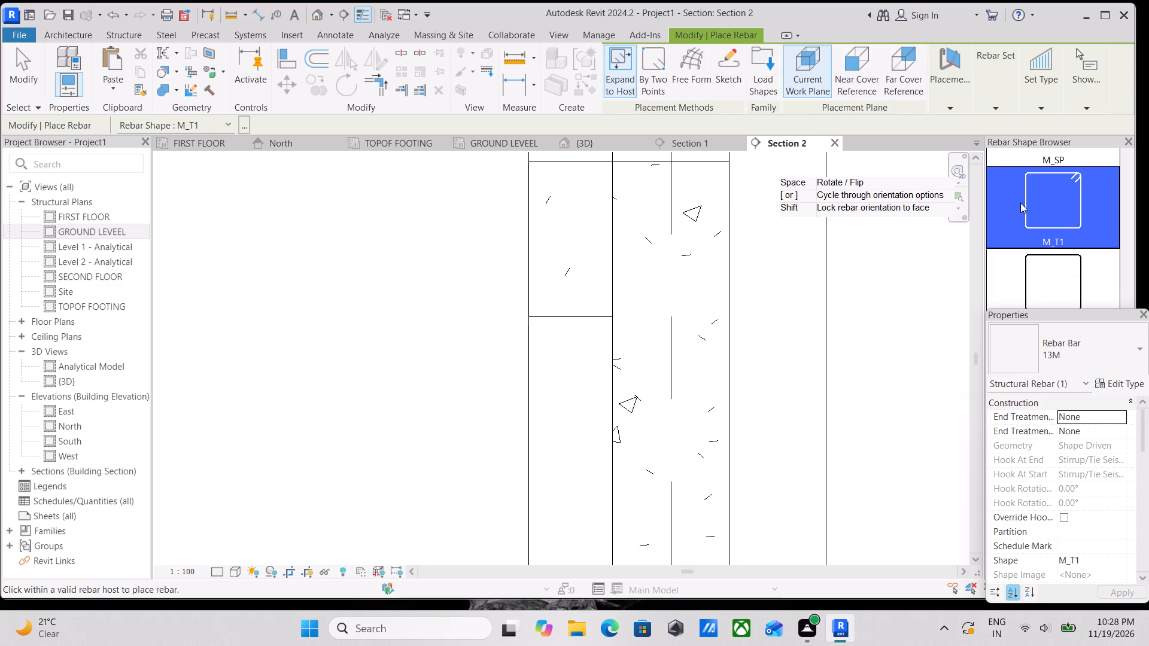
middle_click_drag(664, 228, 680, 342)
scroll(680, 342, "up", 1)
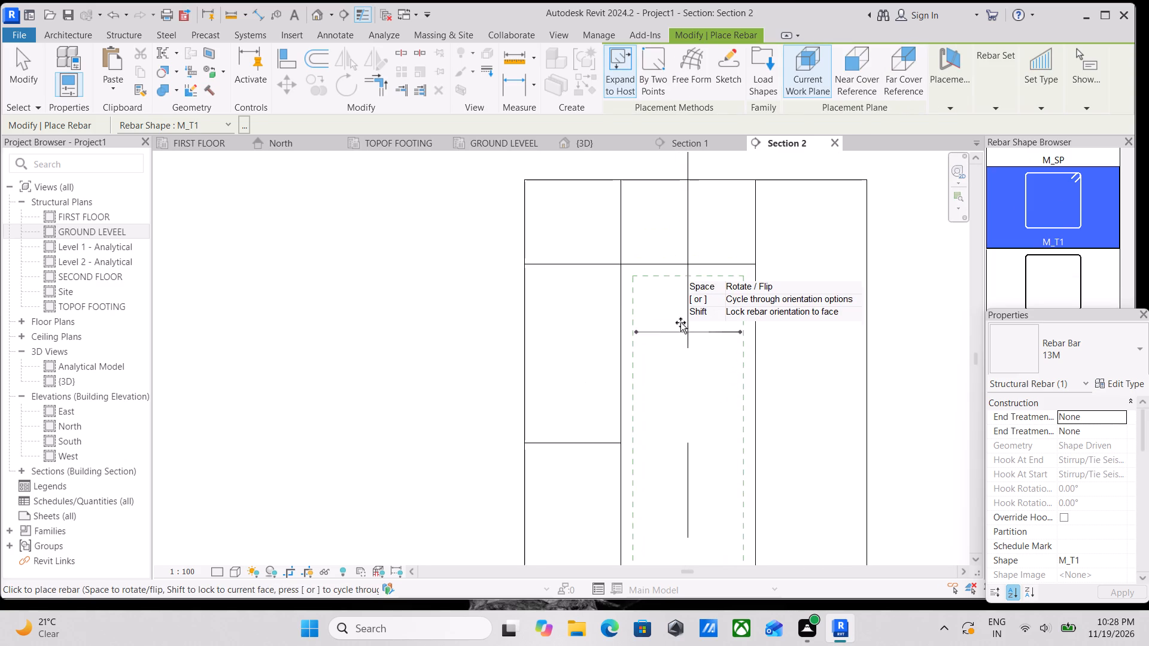
scroll(682, 311, "up", 2)
left_click(665, 321)
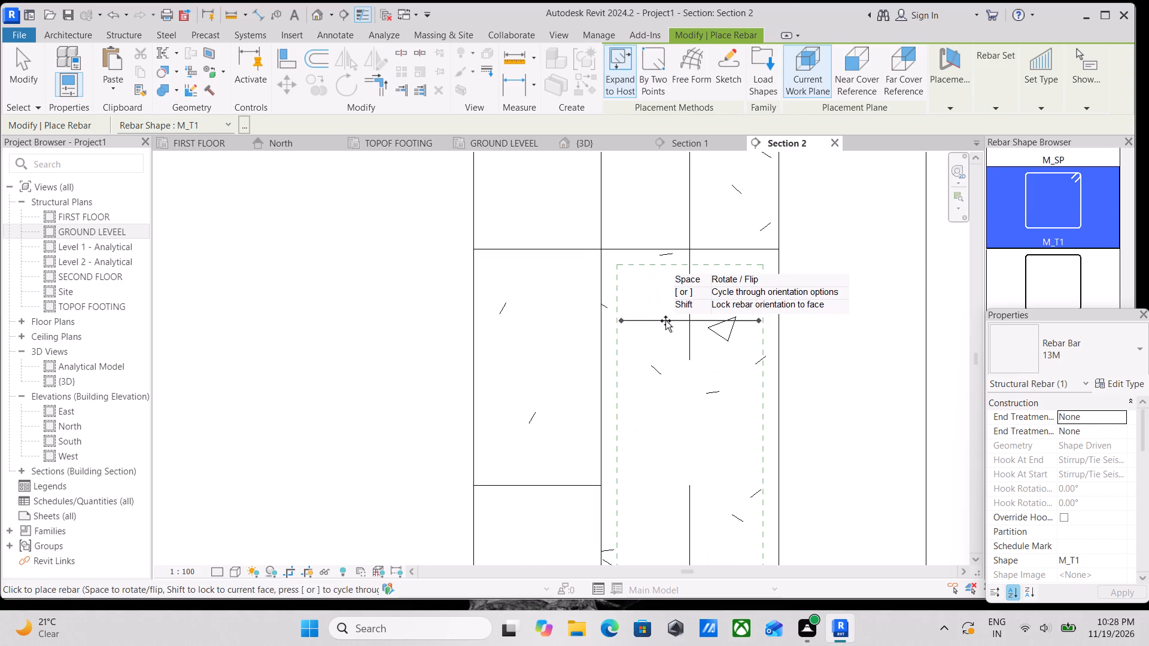
key("Escape")
scroll(679, 336, "up", 3)
key("Escape")
key("Escape")
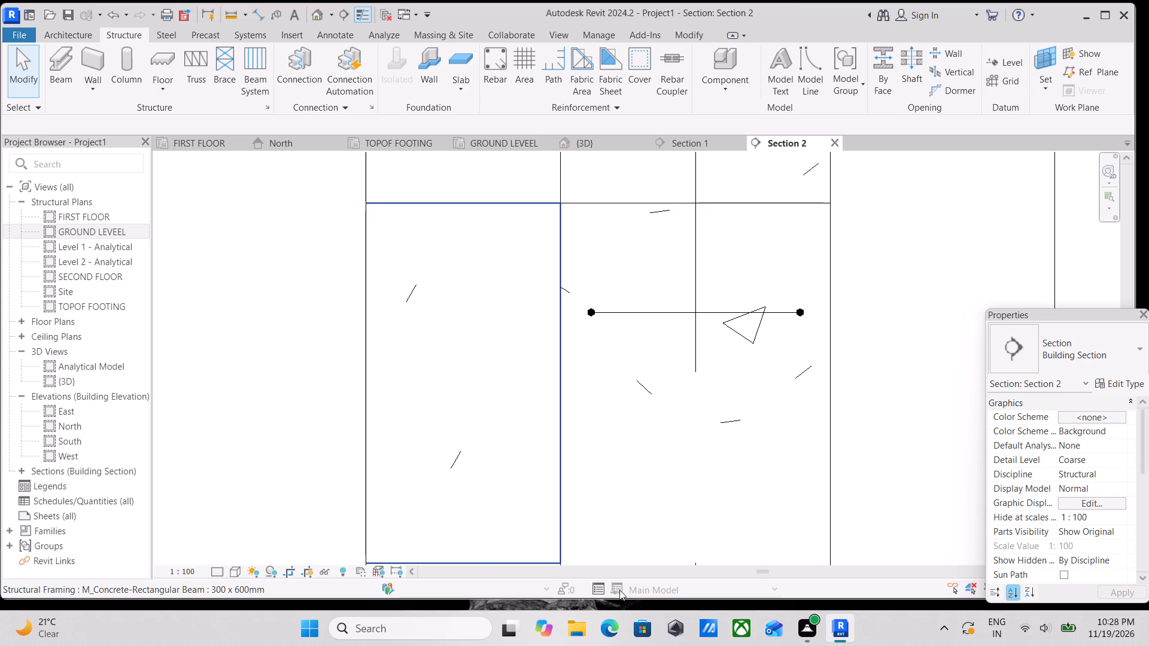
Set Section 2's detail level to Fine.
left_click(212, 572)
left_click(220, 557)
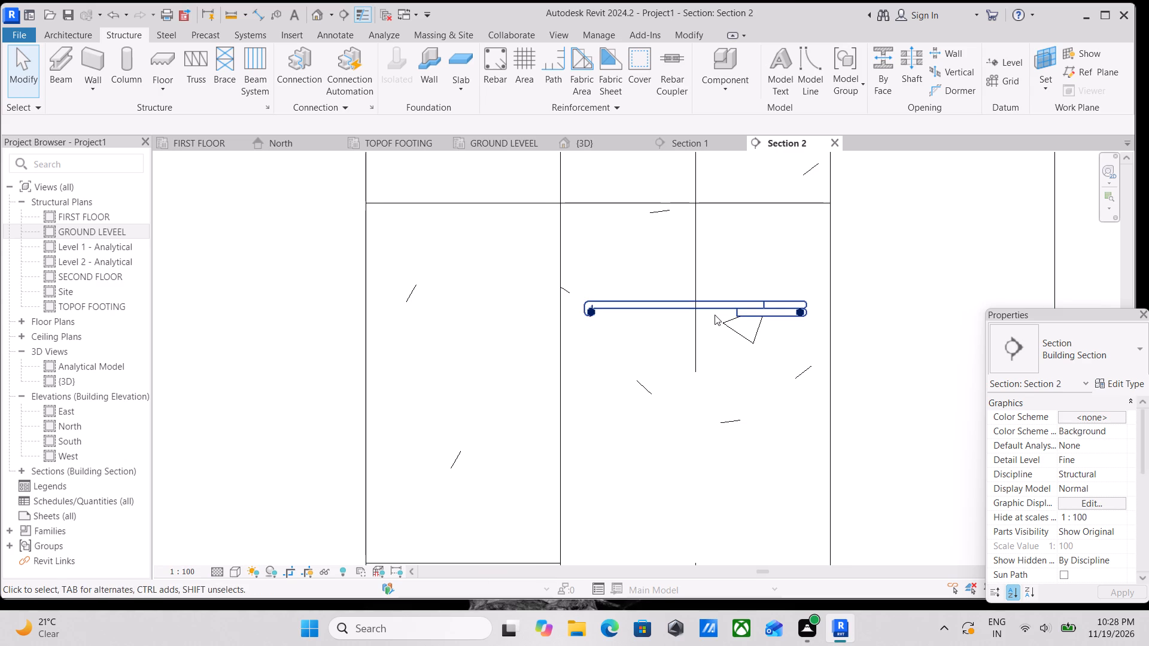
Select the placed M_T1 tie and examine its shape and position within the column's cover.
middle_click_drag(715, 315, 727, 349)
left_click(731, 339)
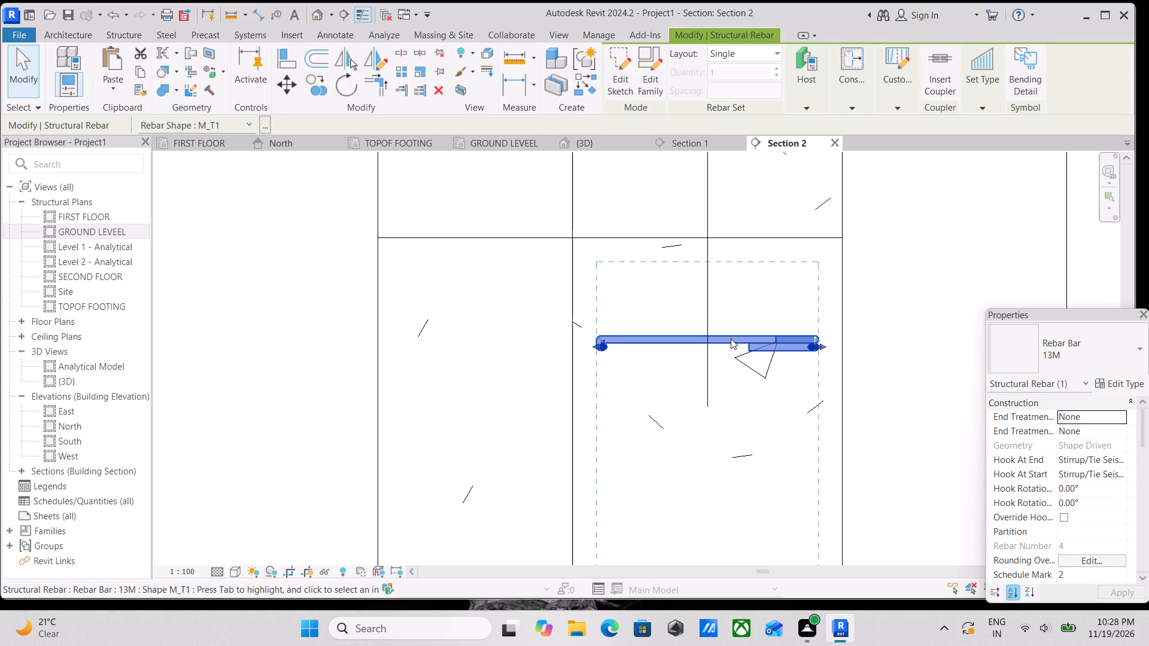
middle_click(731, 339)
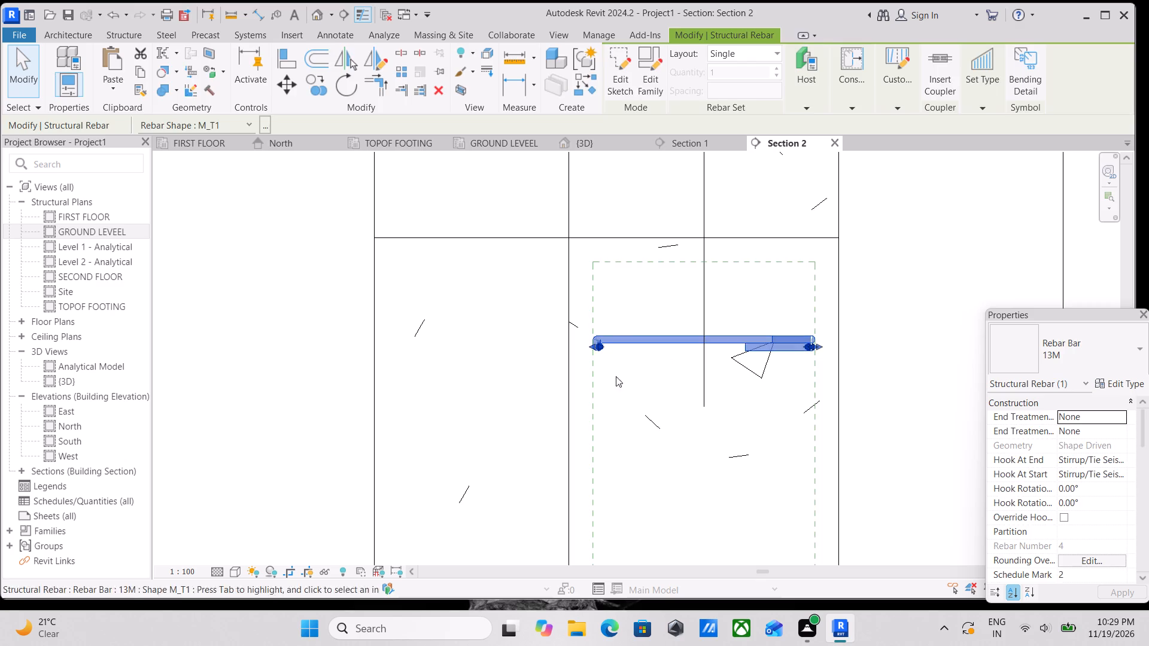
key("Escape")
middle_click_drag(610, 385, 640, 417)
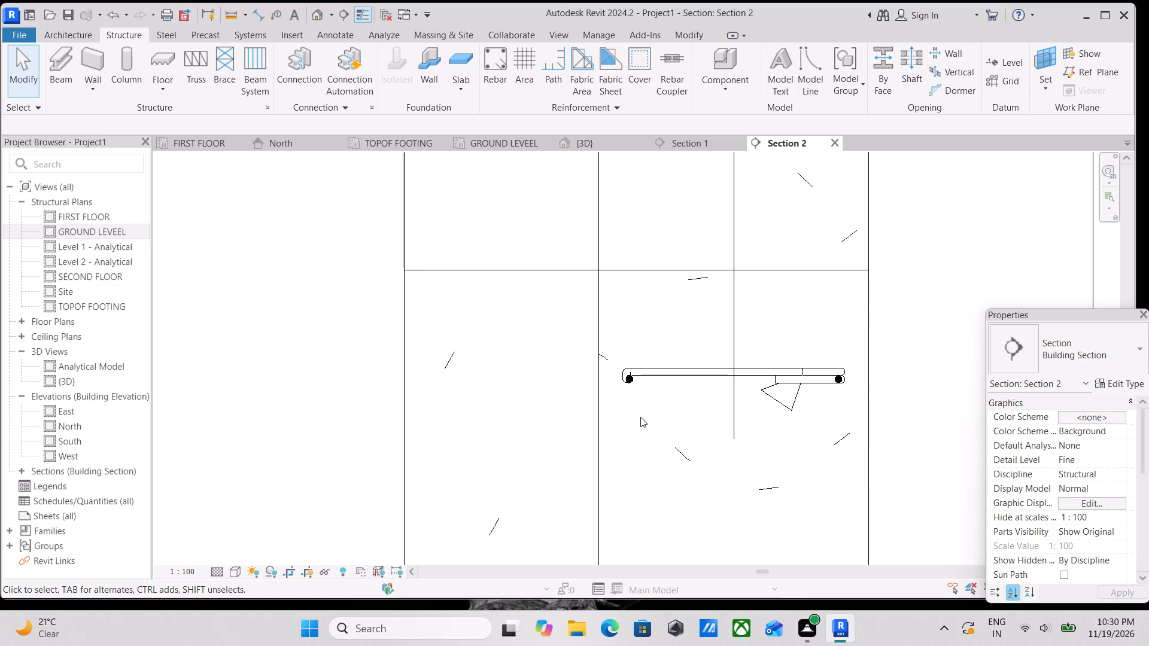
scroll(741, 365, "down", 1)
middle_click_drag(741, 365, 724, 367)
scroll(719, 367, "up", 1)
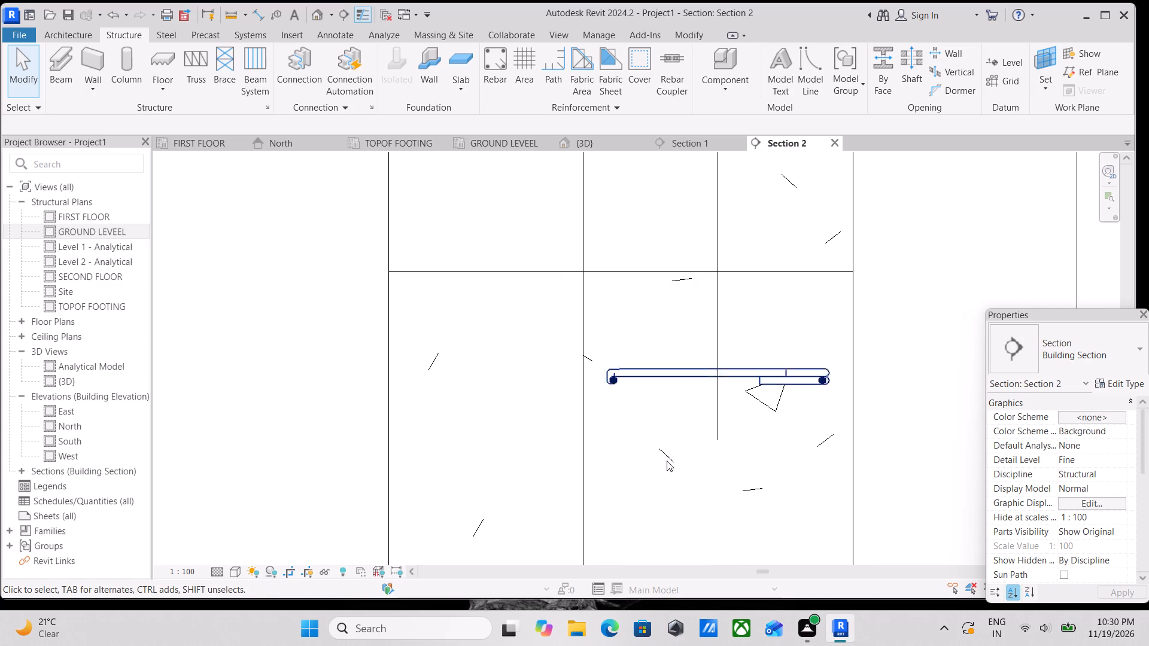
Place a single straight vertical 13M rebar of shape M_00, parallel to the work plane, inside the column near the tie's hooked end.
left_click(500, 56)
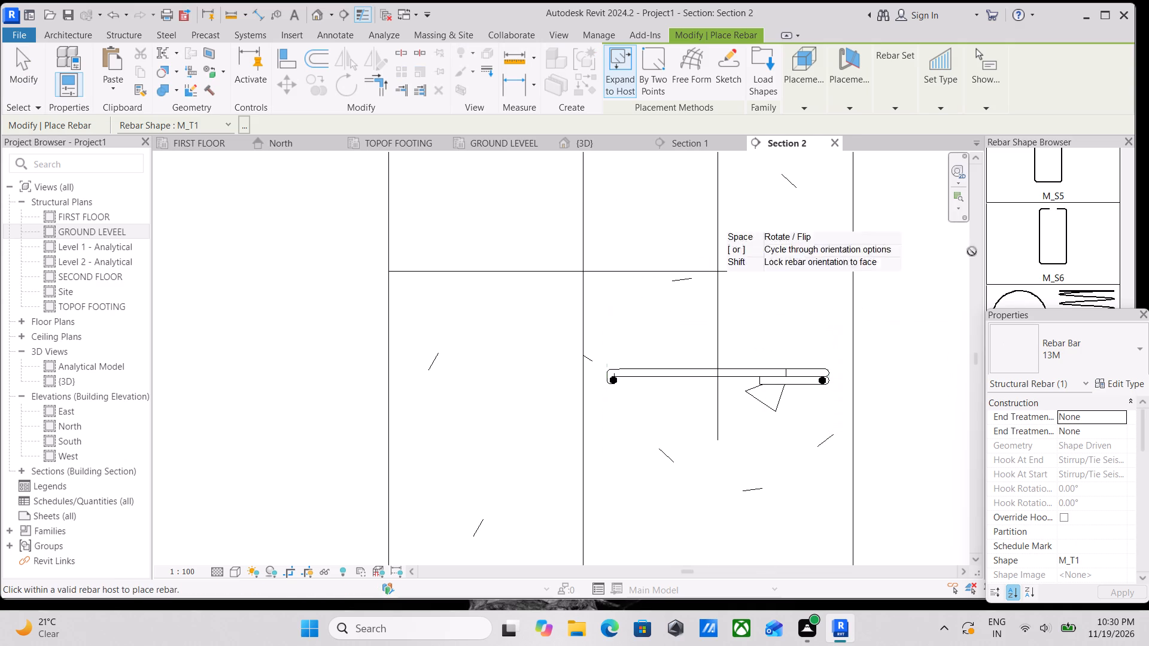
scroll(1081, 241, "up", 20)
scroll(1081, 241, "up", 4)
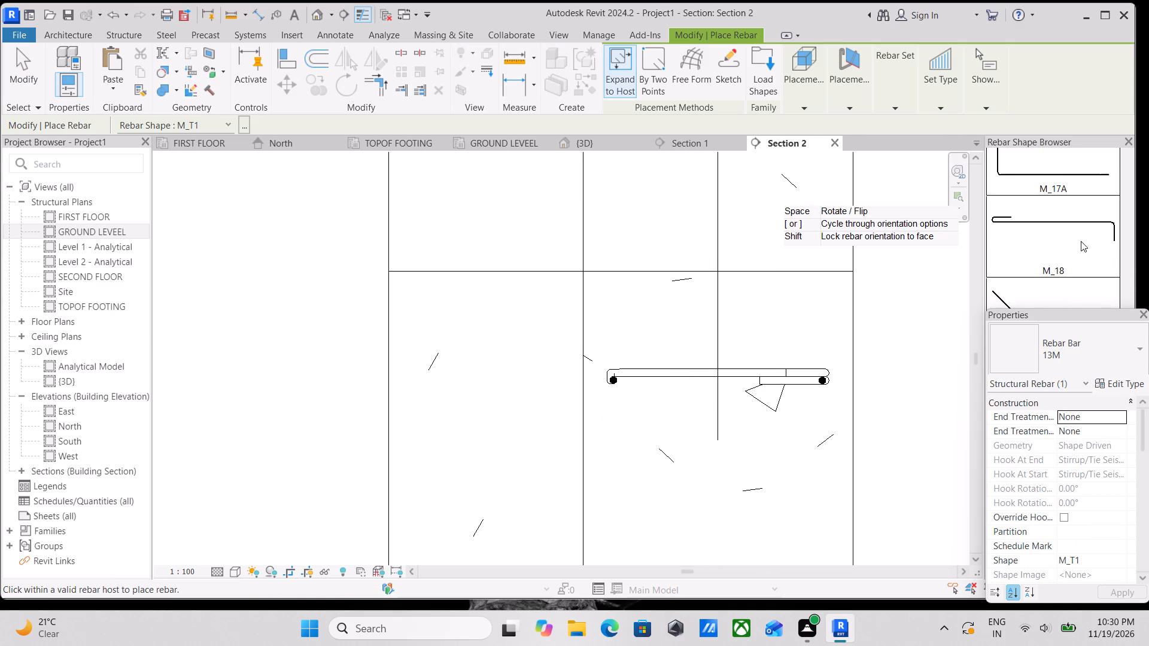
scroll(1081, 241, "up", 20)
scroll(1081, 241, "up", 10)
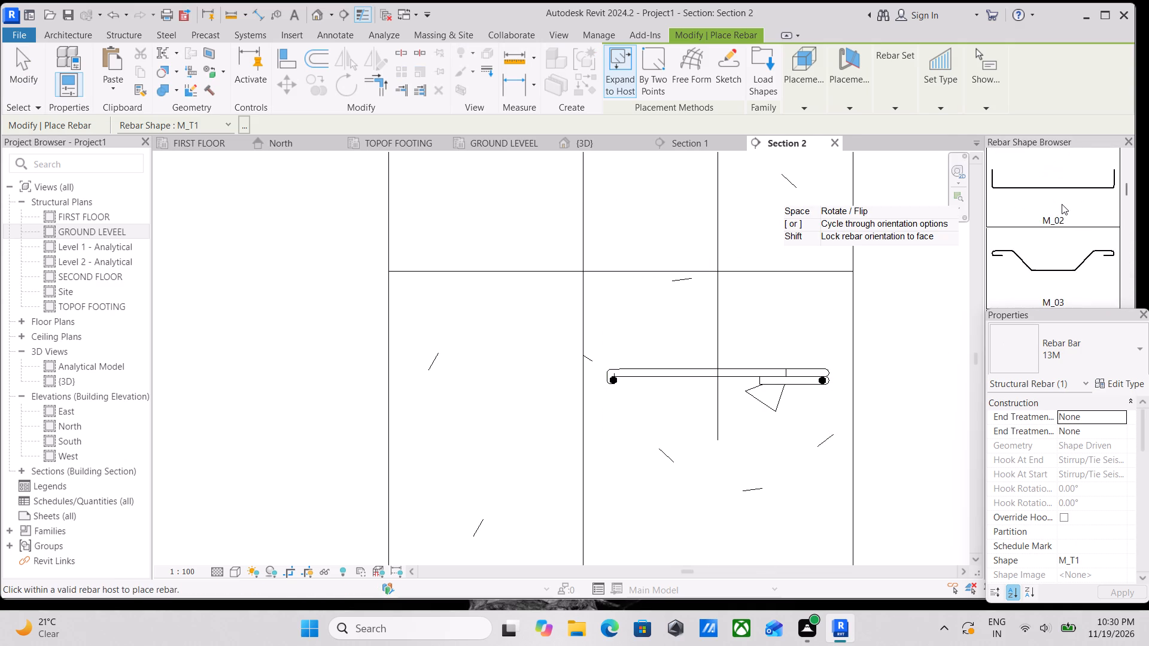
scroll(1062, 204, "up", 10)
left_click(1064, 199)
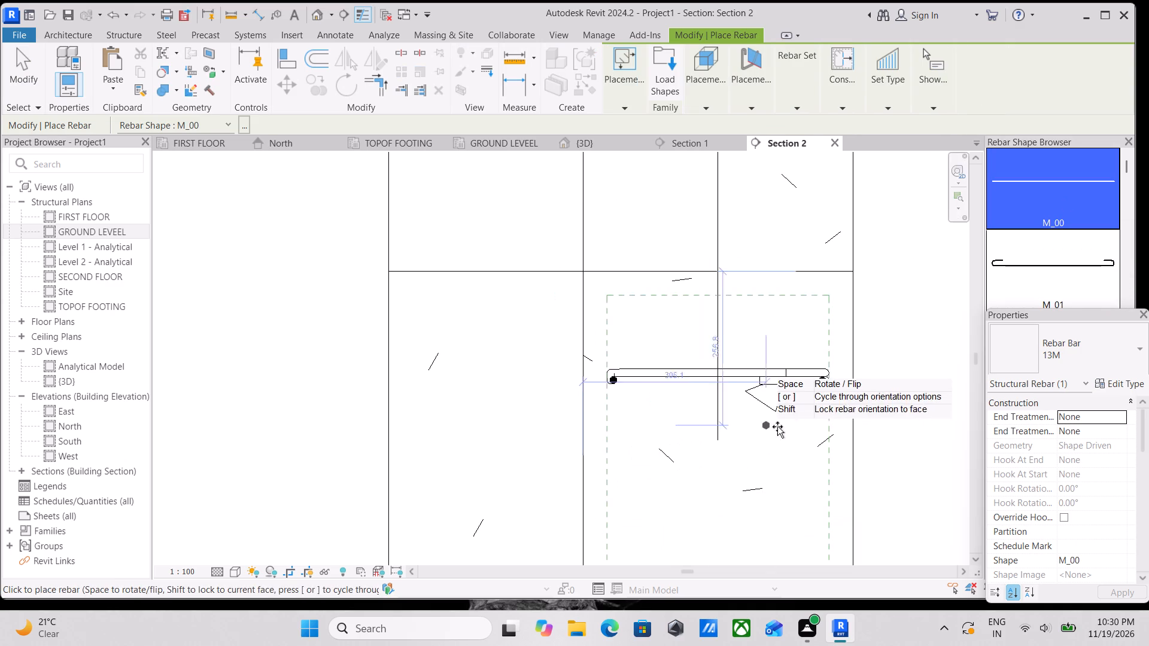
scroll(765, 450, "down", 1)
middle_click_drag(765, 450, 666, 453)
scroll(667, 458, "up", 1)
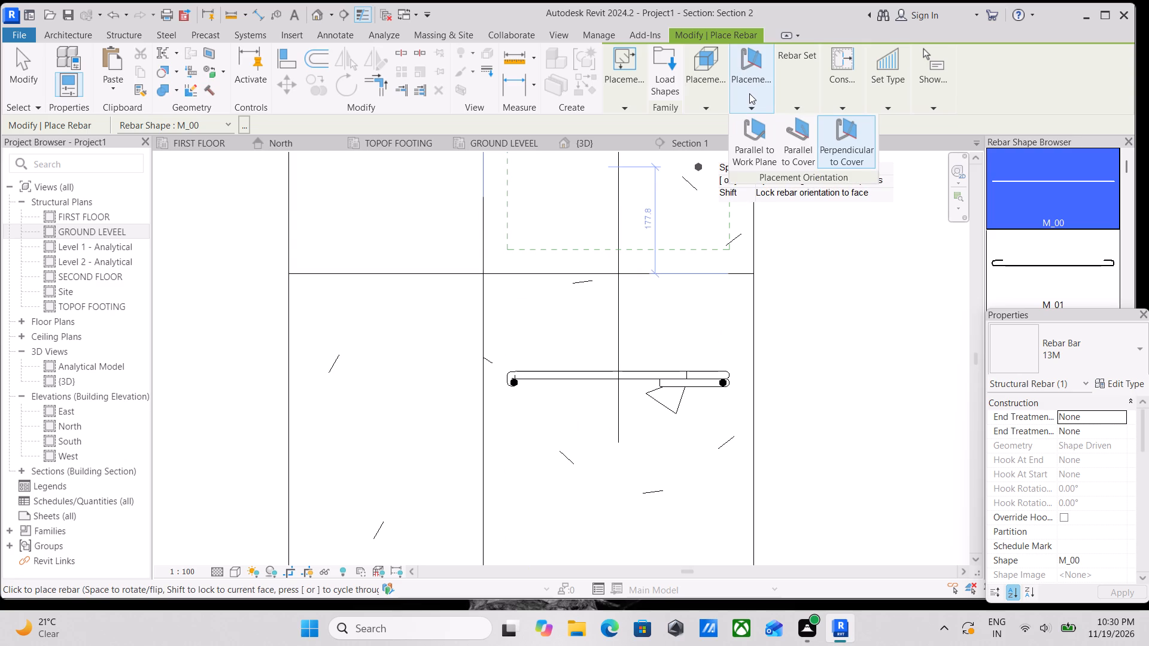
left_click(749, 93)
left_click(758, 137)
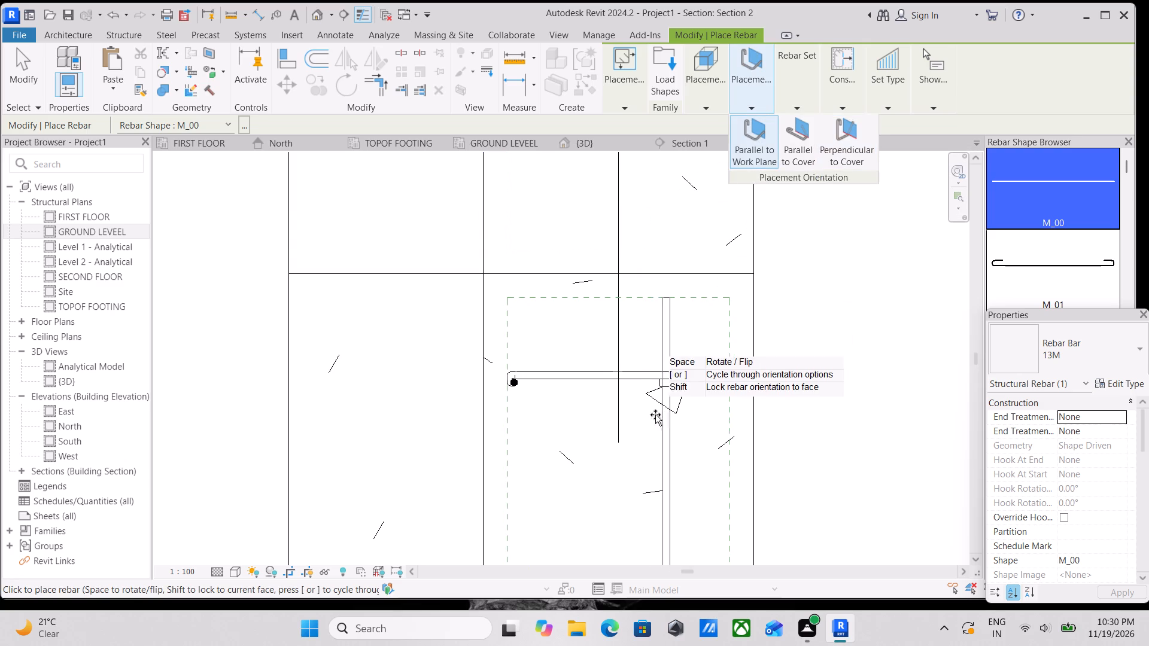
scroll(694, 427, "down", 1)
middle_click_drag(694, 427, 682, 322)
left_click(696, 355)
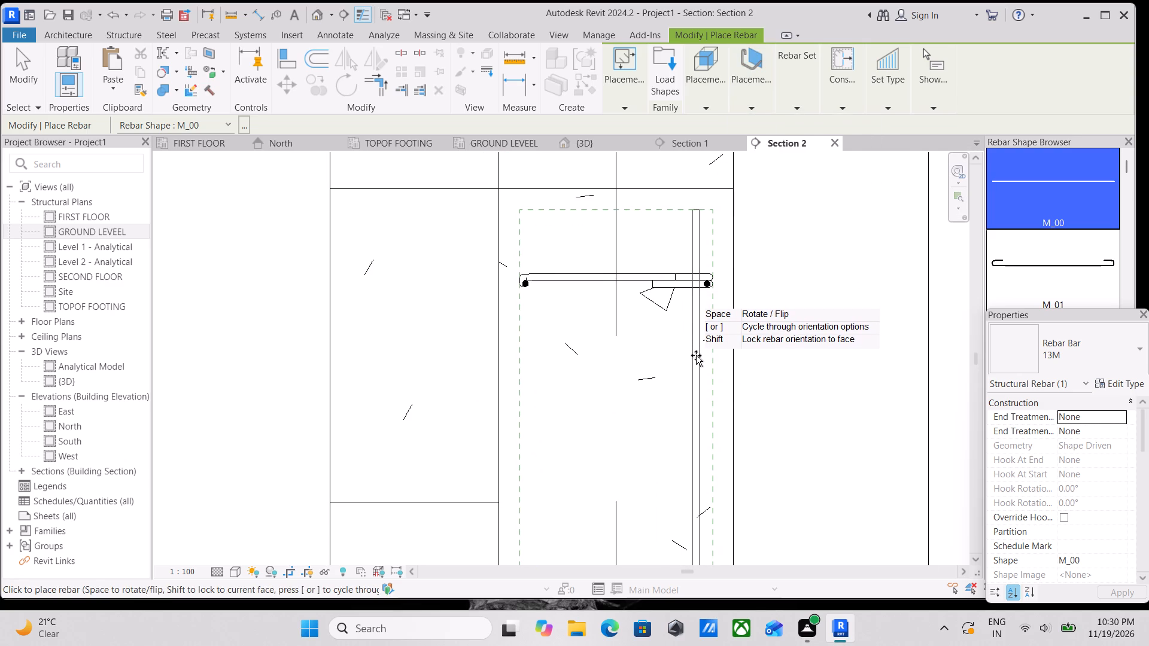
key("Escape")
key("Escape")
Nudge the vertical M_00 bar two increments away from the nearby column face, toward the column's centreline.
scroll(697, 360, "up", 2)
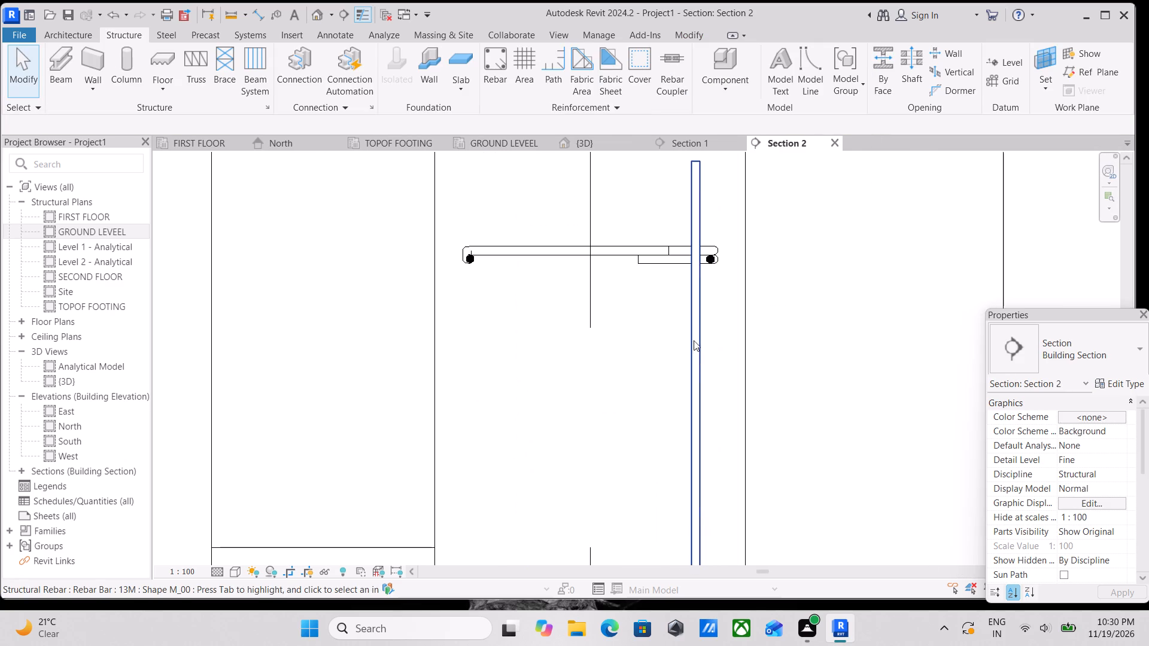
key("Escape")
scroll(702, 300, "down", 1)
middle_click_drag(702, 300, 675, 322)
scroll(680, 326, "up", 1)
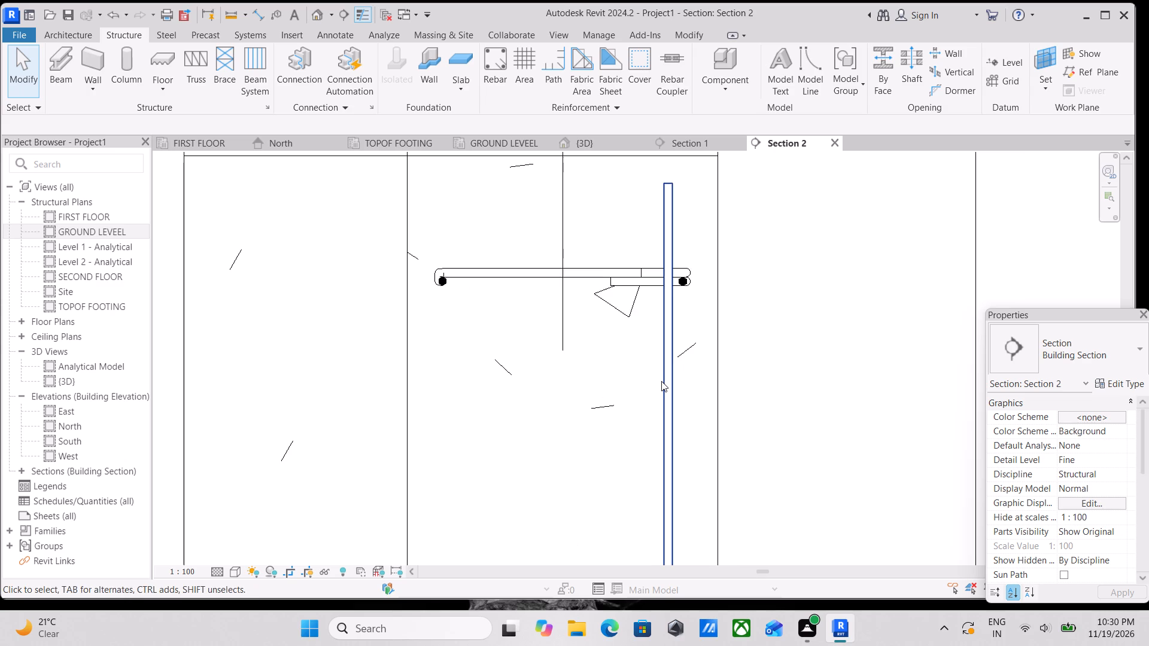
scroll(661, 381, "up", 2)
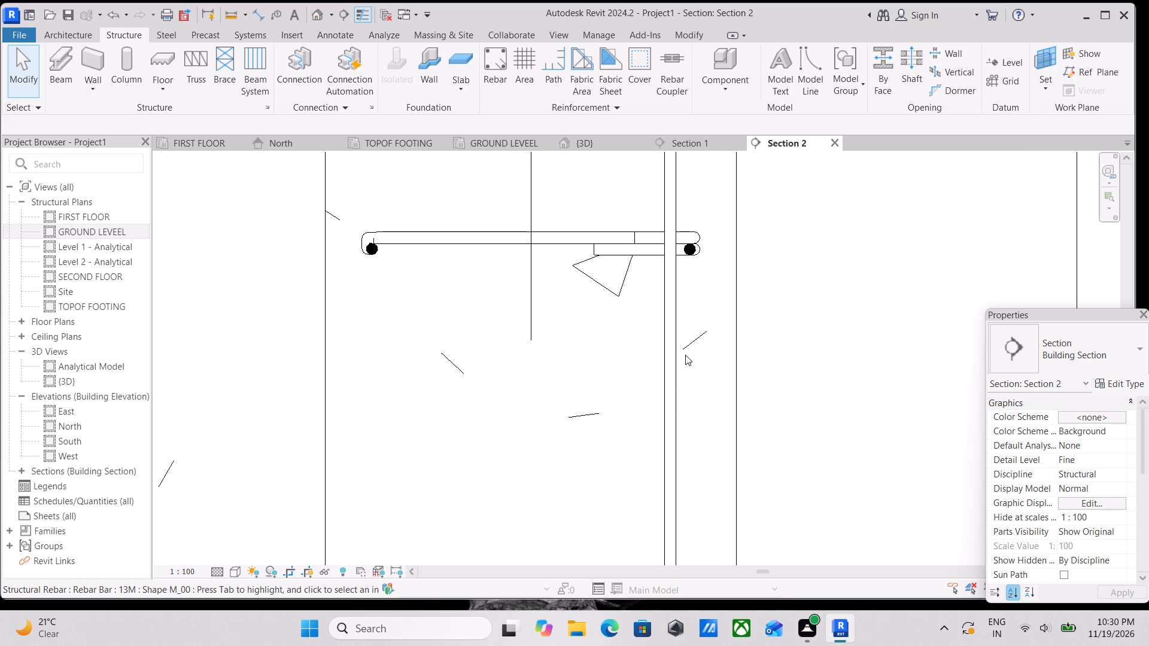
left_click(678, 354)
key("Left")
key("Left")
scroll(678, 354, "down", 1)
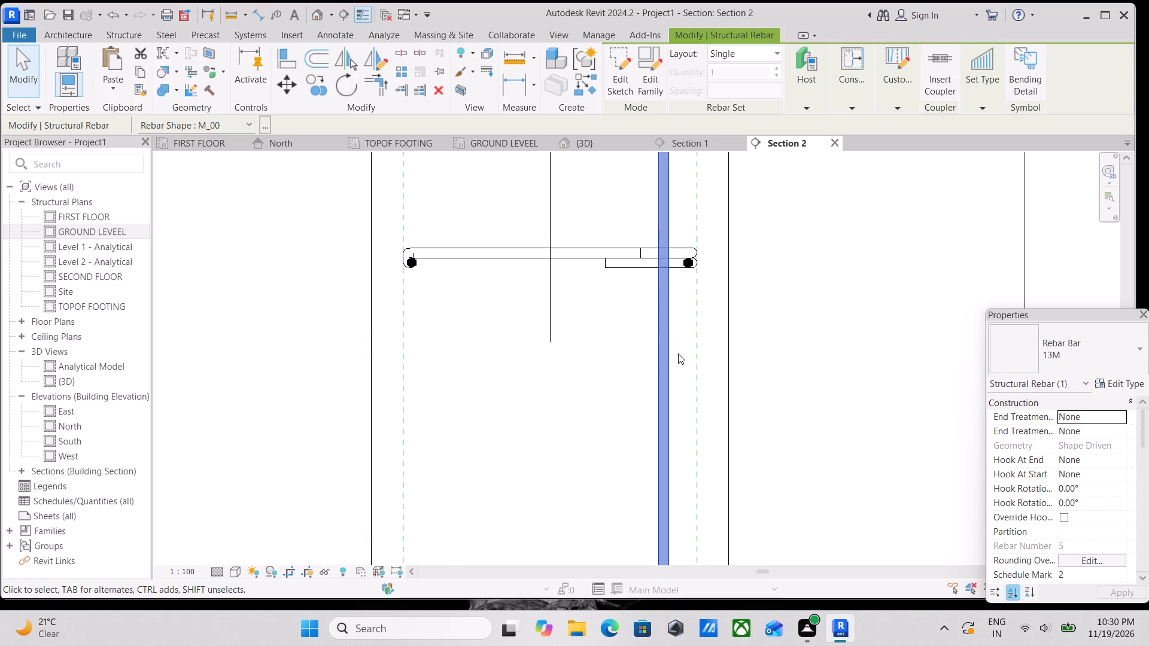
middle_click_drag(694, 370, 740, 417)
key("Escape")
Set the vertical M_00 bar to show unobscured in the {3D} view.
left_click(710, 265)
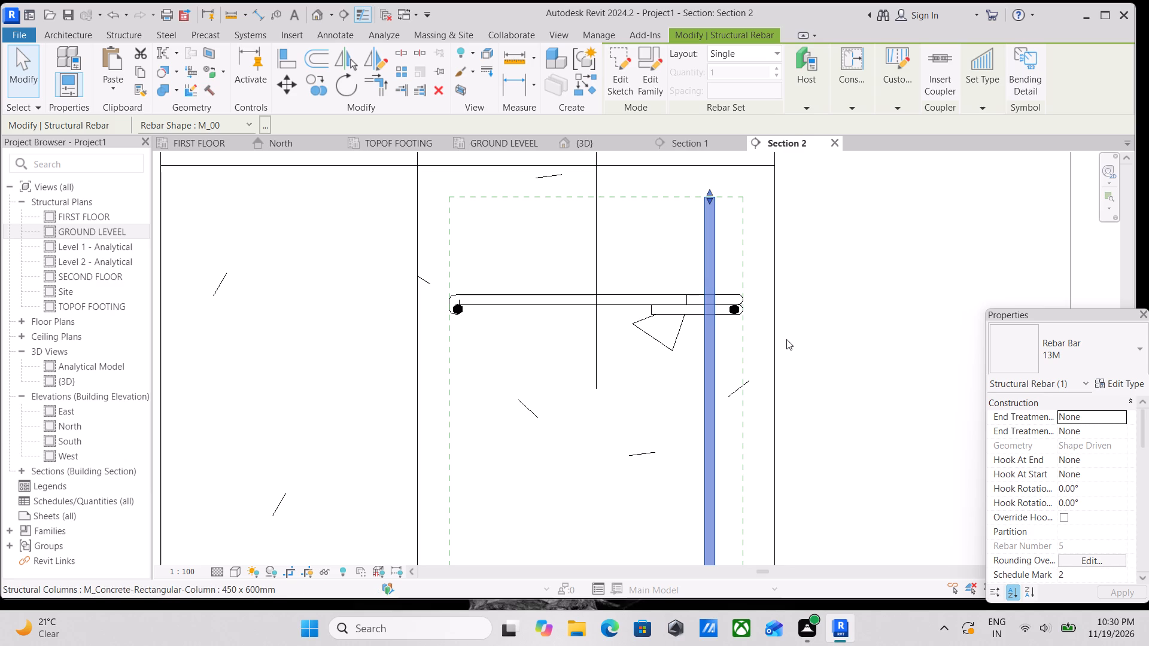
key("Escape")
key("Escape")
left_click(707, 251)
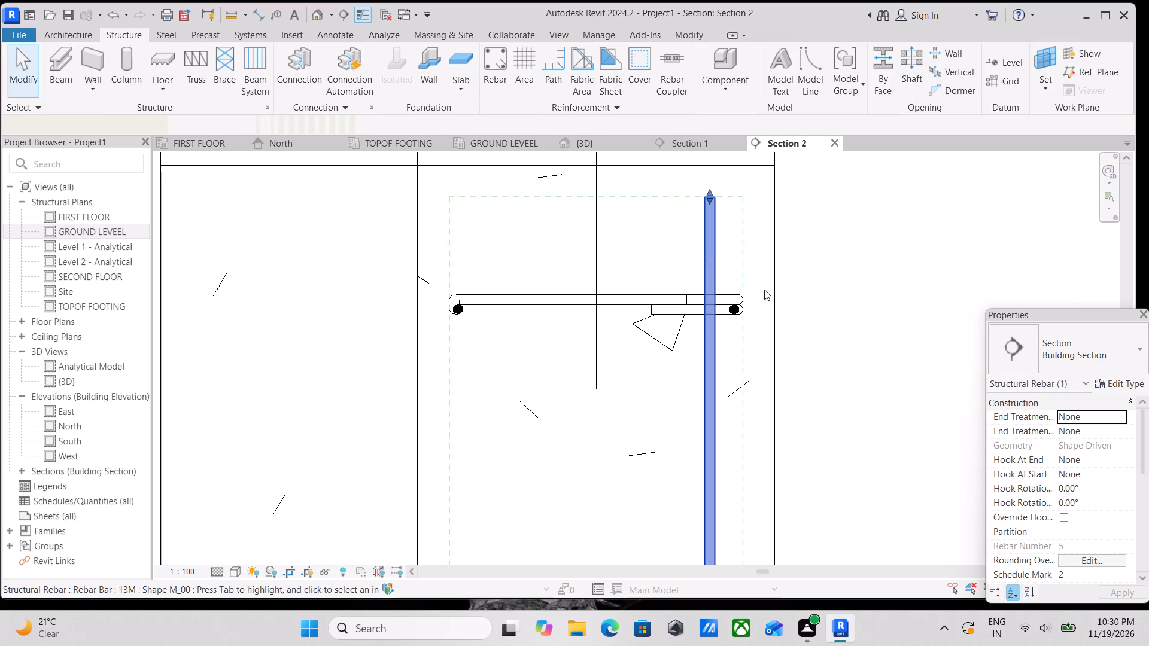
scroll(1039, 426, "down", 2)
scroll(1123, 512, "up", 1)
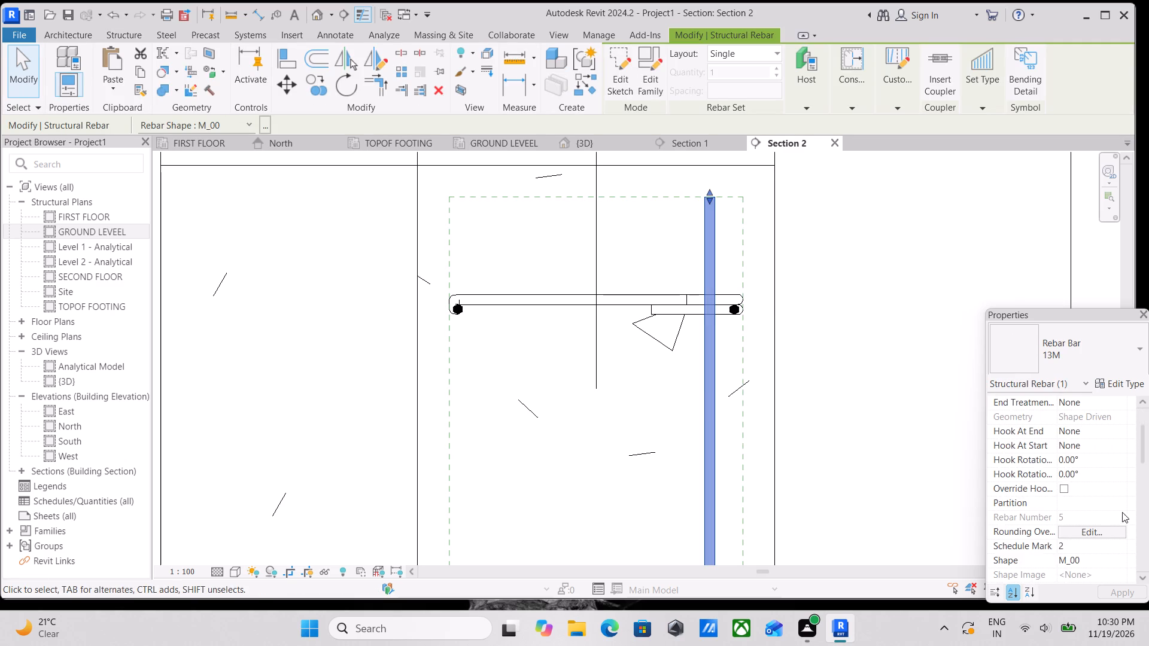
scroll(1100, 499, "up", 3)
scroll(1095, 477, "down", 5)
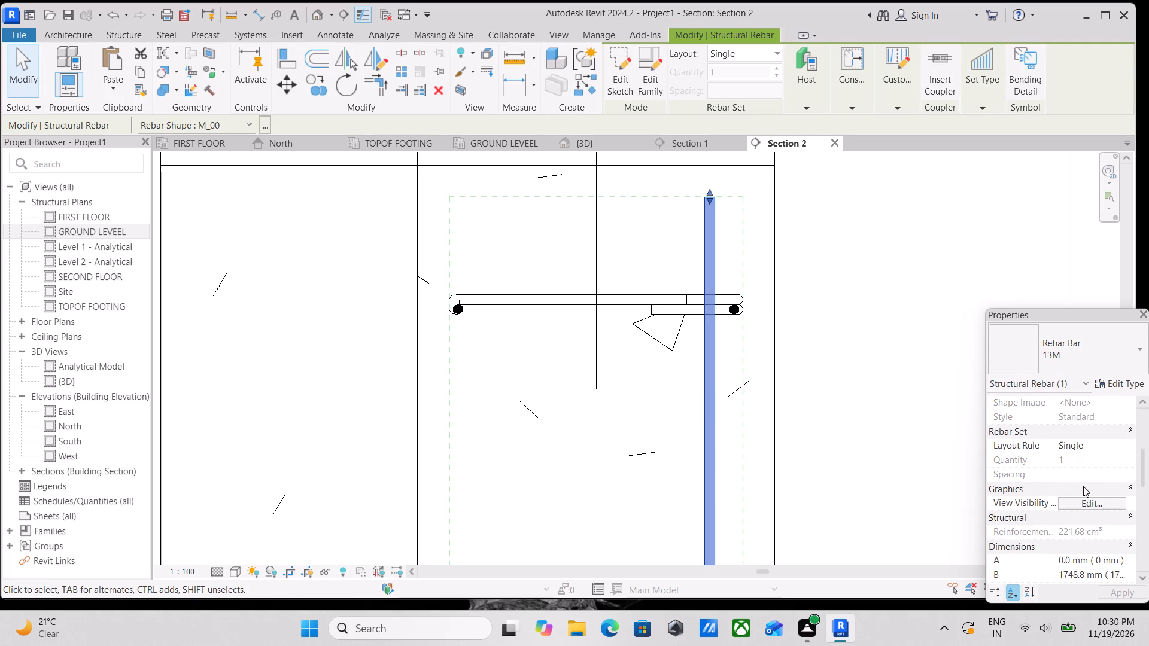
left_click(1086, 501)
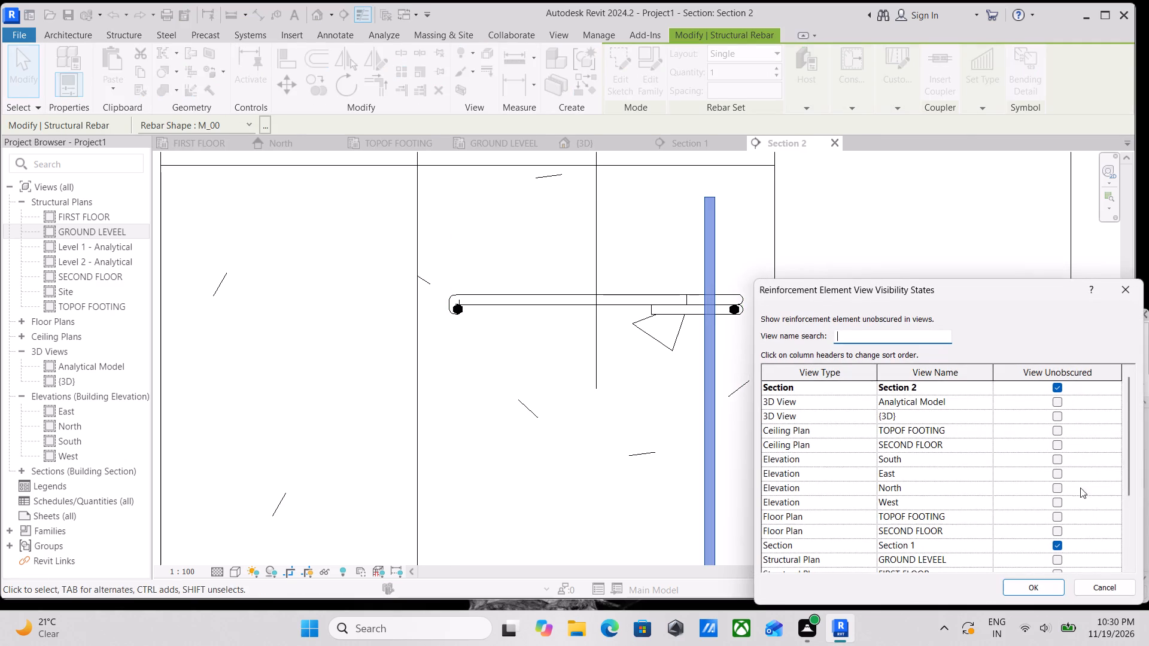
left_click(1059, 417)
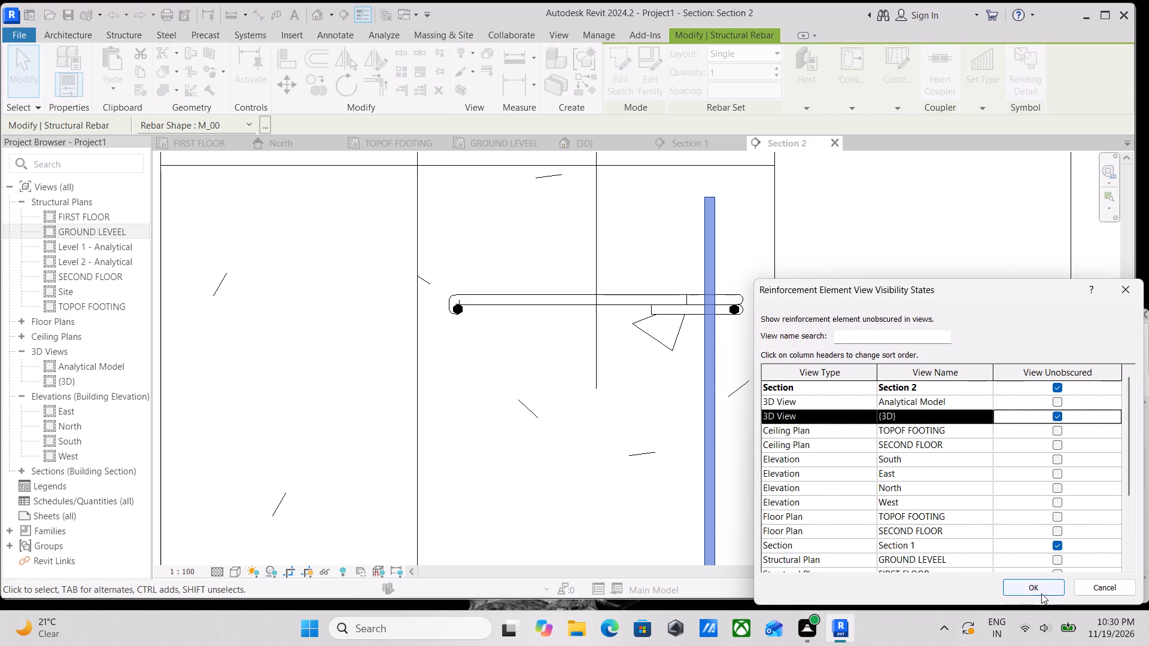
left_click(1041, 593)
Set the M_T1 column tie to show unobscured in the {3D} view.
scroll(937, 465, "down", 2)
middle_click_drag(817, 437, 902, 497)
scroll(901, 497, "up", 1)
key("Escape")
left_click(731, 389)
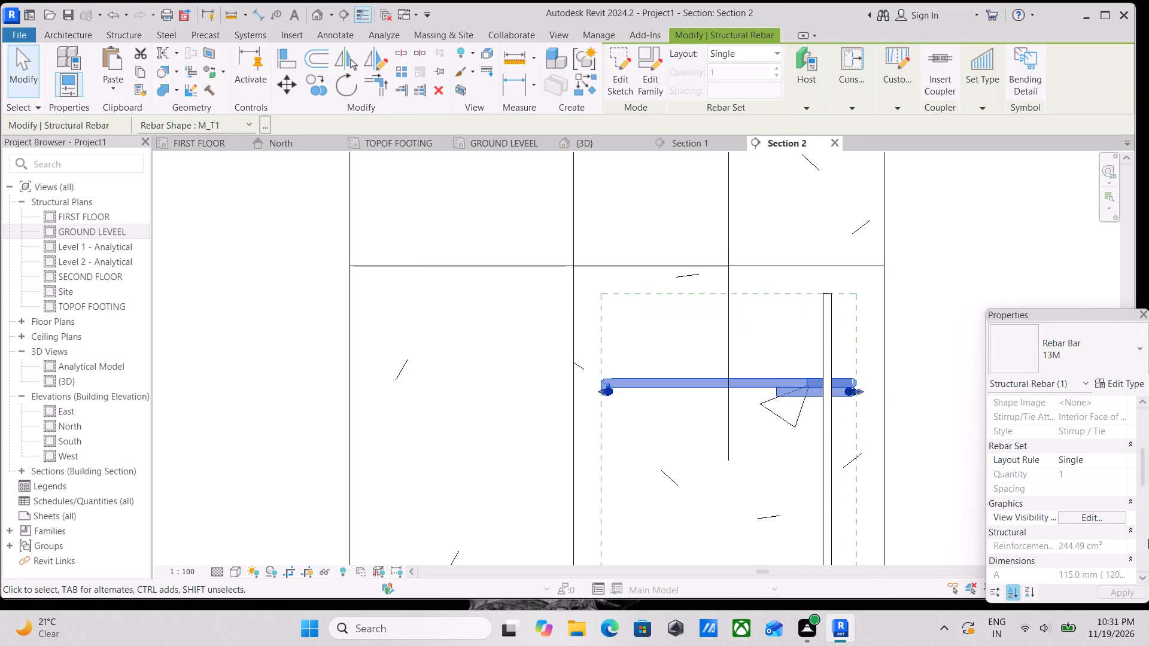
left_click(1102, 513)
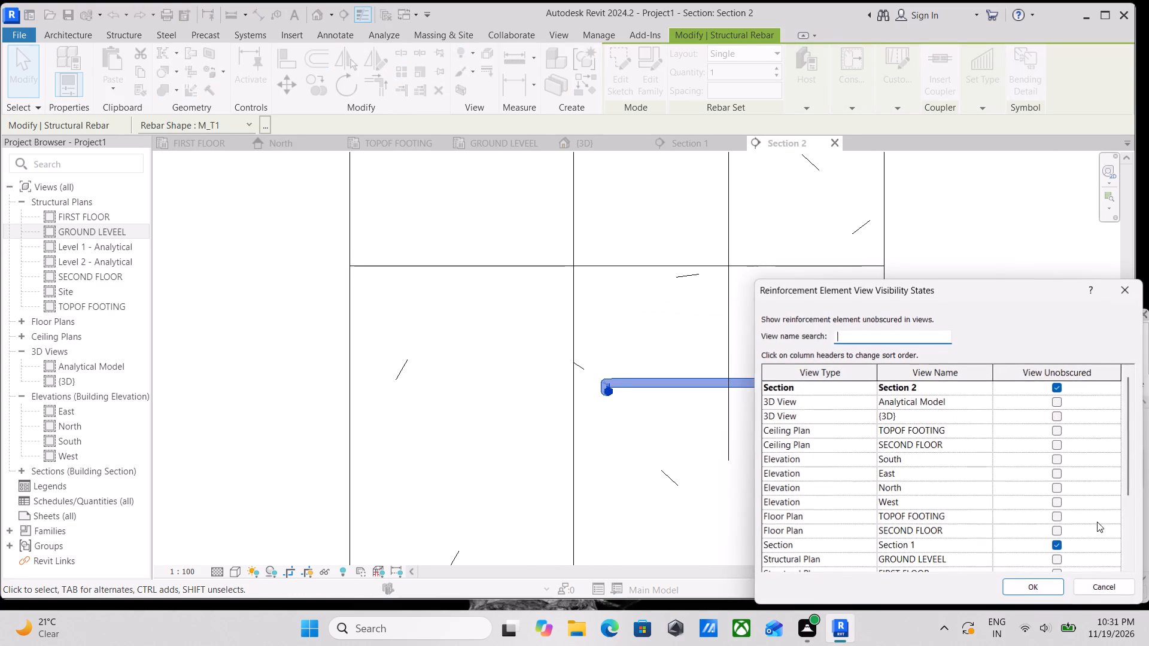
left_click(1053, 416)
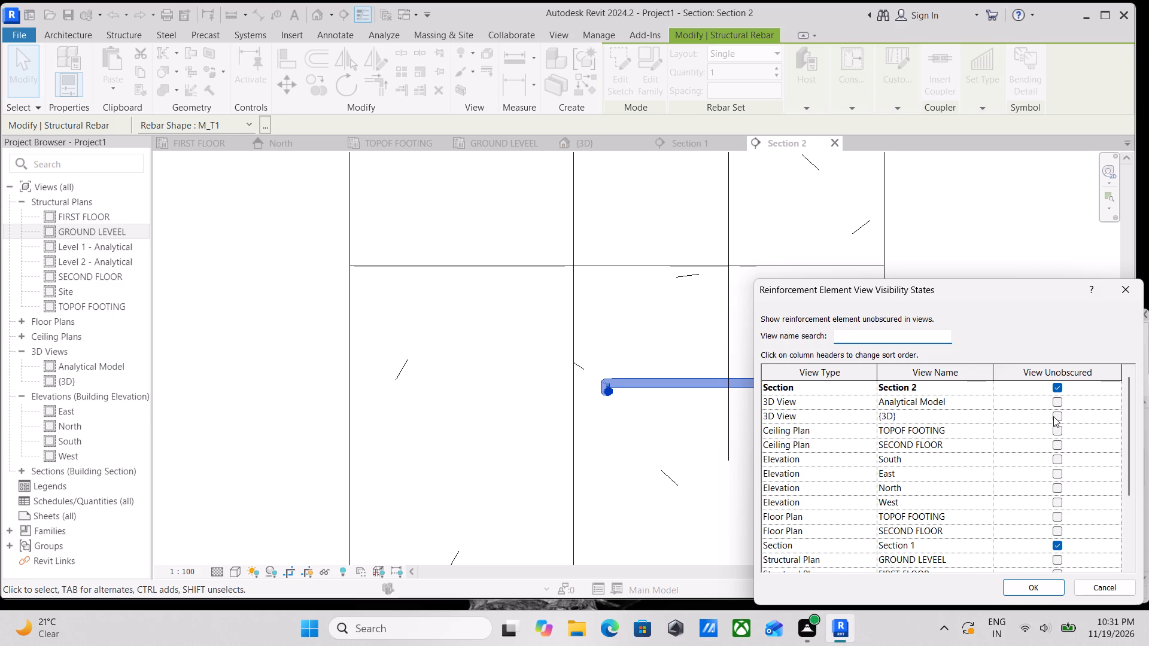
left_click(1053, 576)
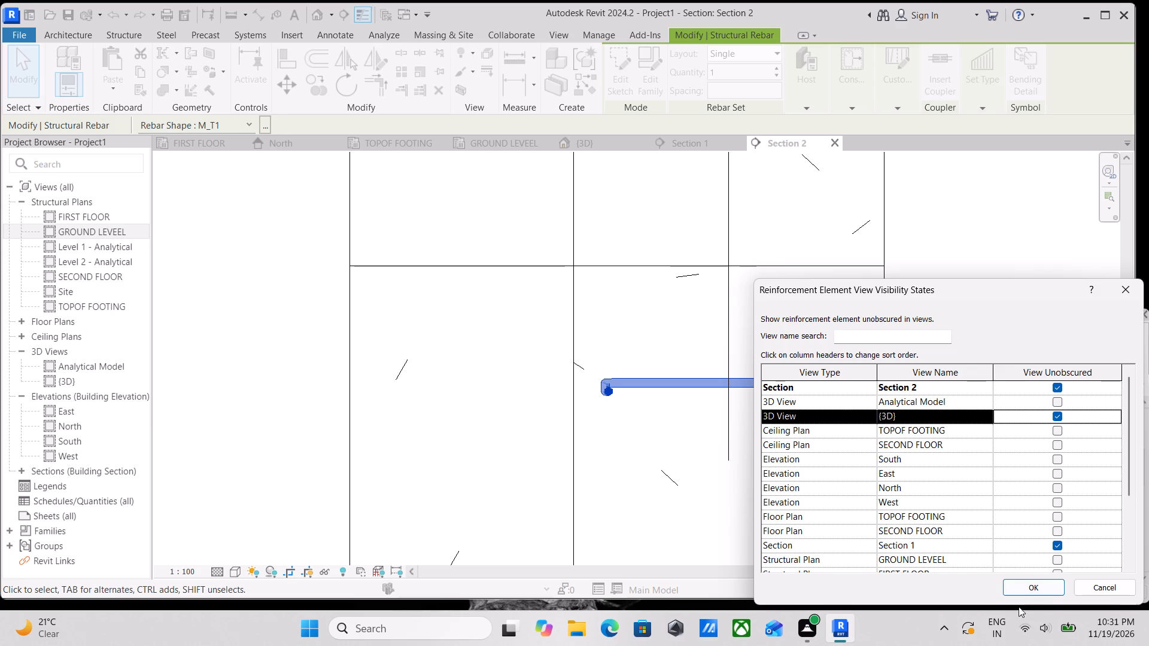
left_click(1040, 593)
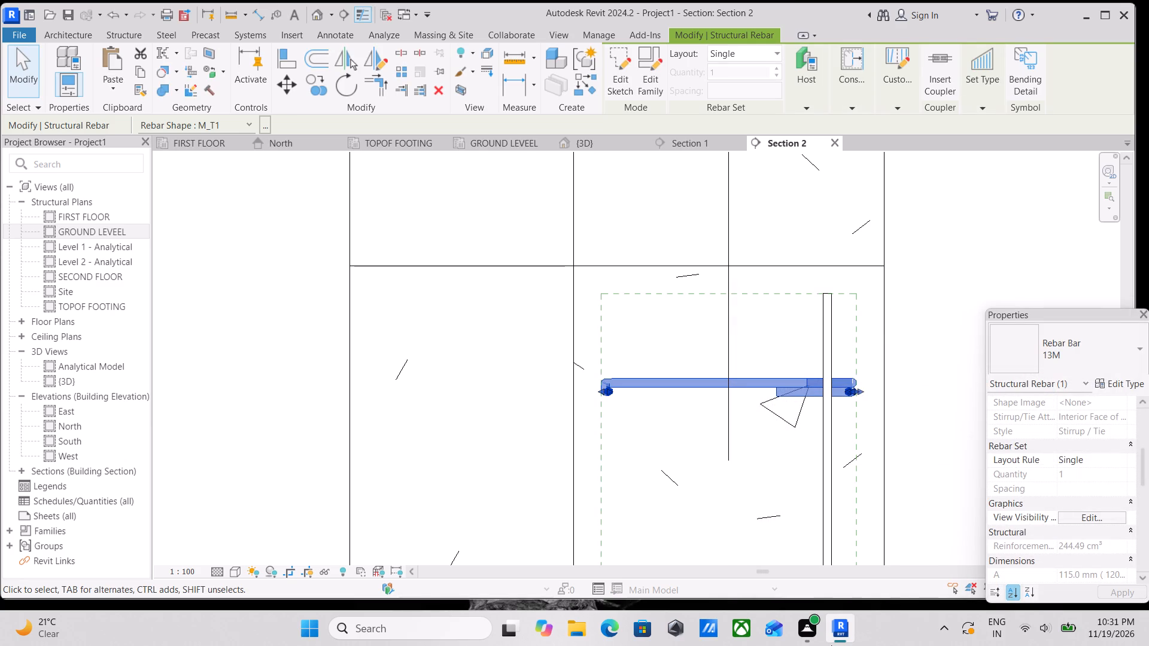
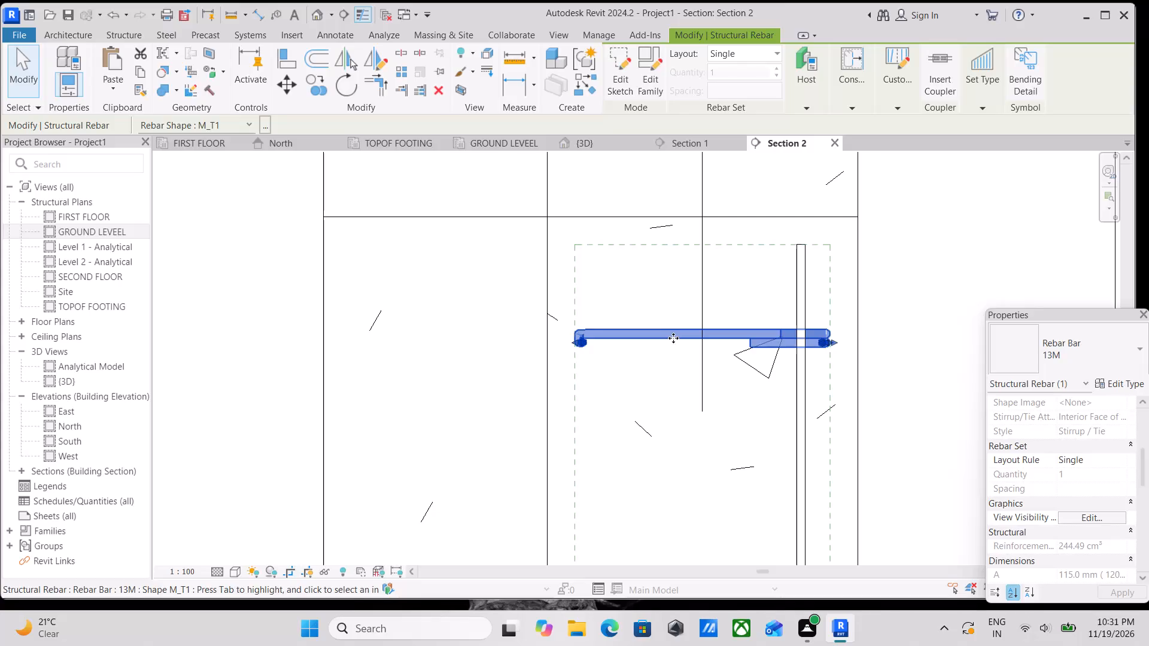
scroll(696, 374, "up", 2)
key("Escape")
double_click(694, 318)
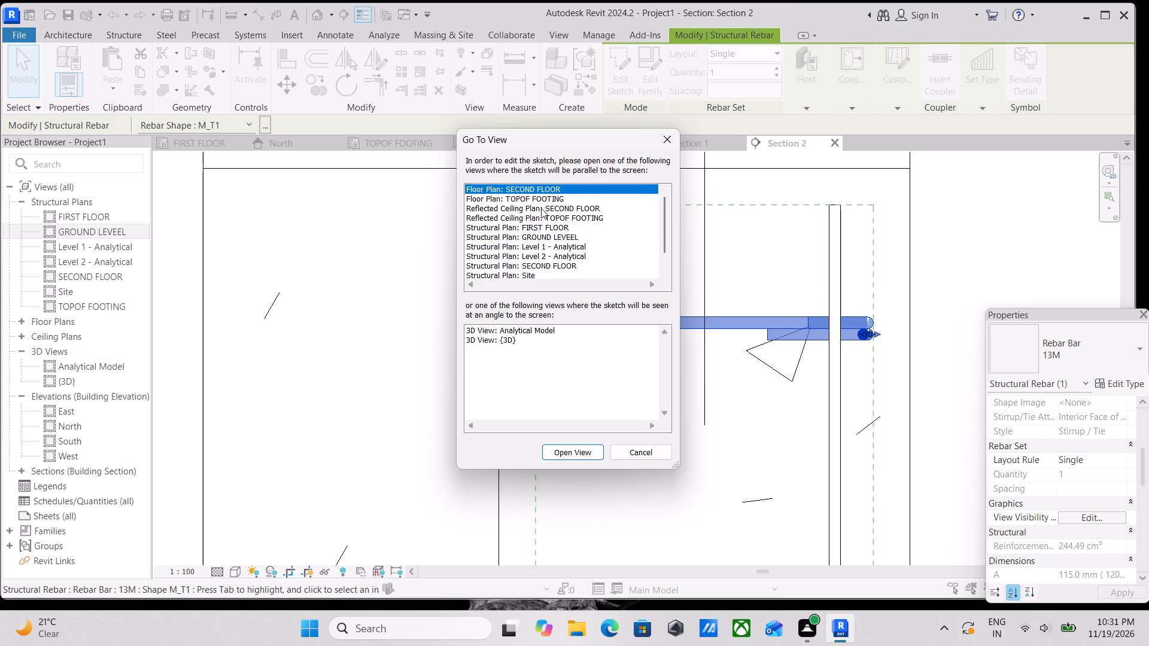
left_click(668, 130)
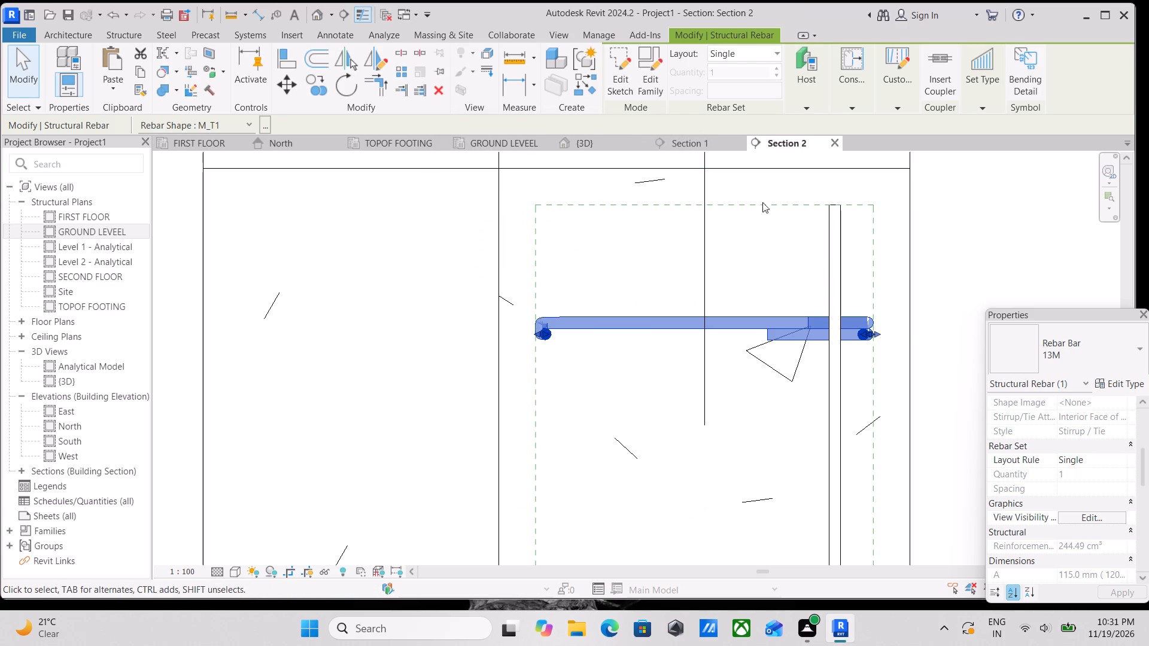
Open the M_T1 tie's sketch in Structural Plan: FIRST FLOOR, examine it at the grid A/4 column, and finish sketch editing.
left_click(828, 256)
double_click(712, 320)
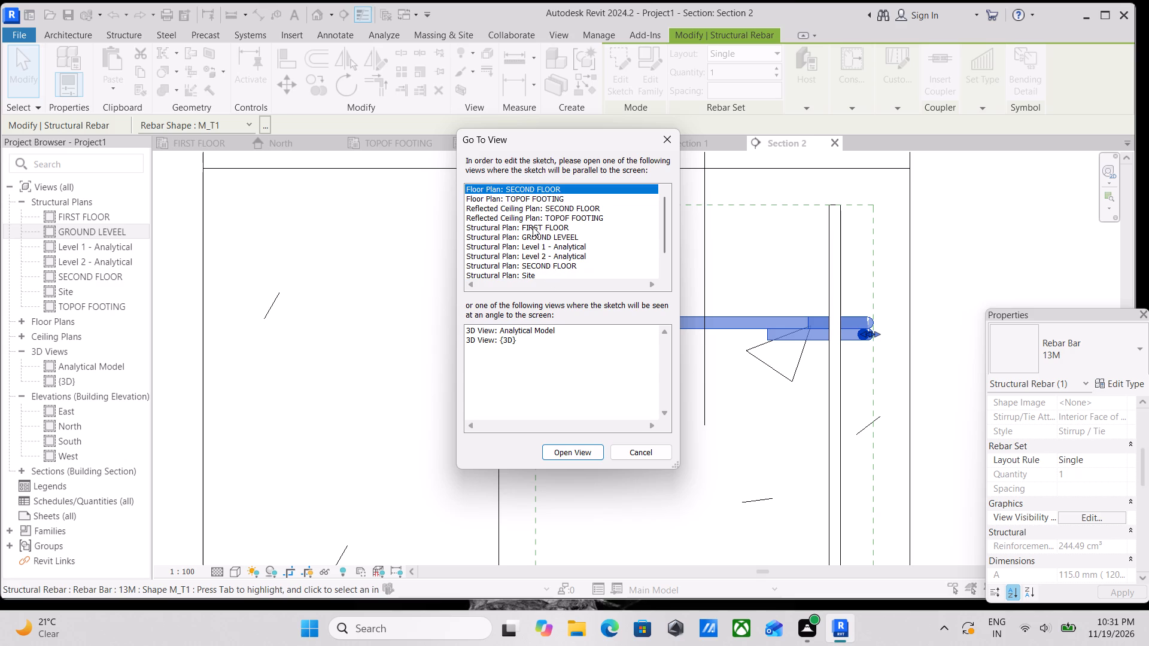
left_click(533, 227)
left_click(589, 455)
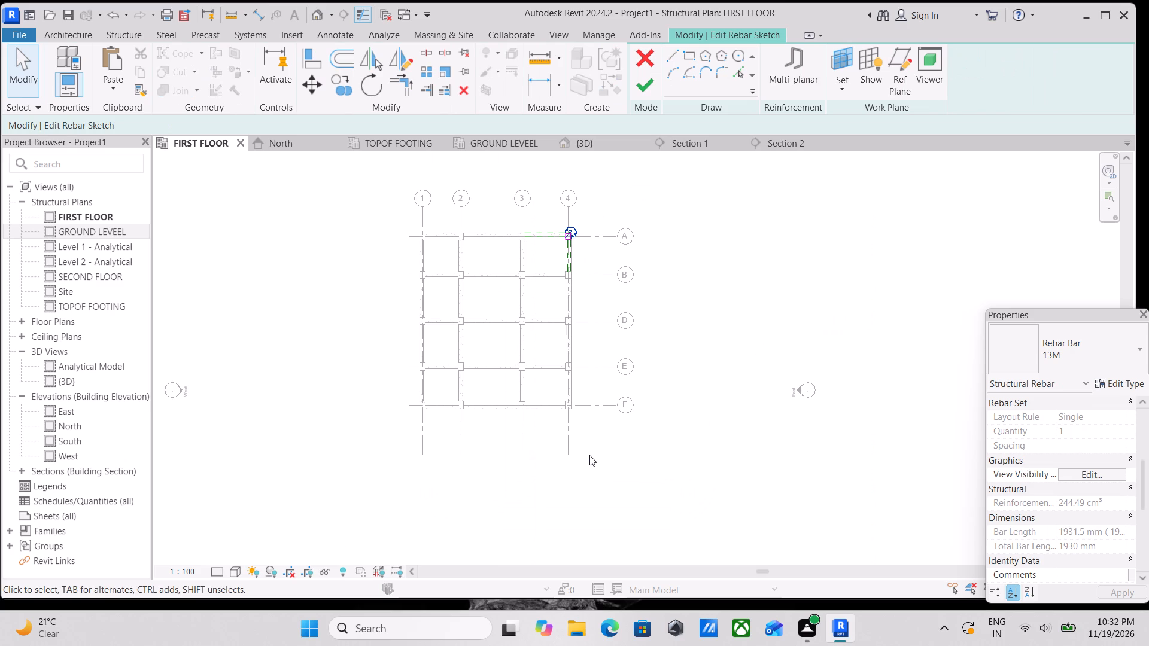
scroll(515, 226, "up", 2)
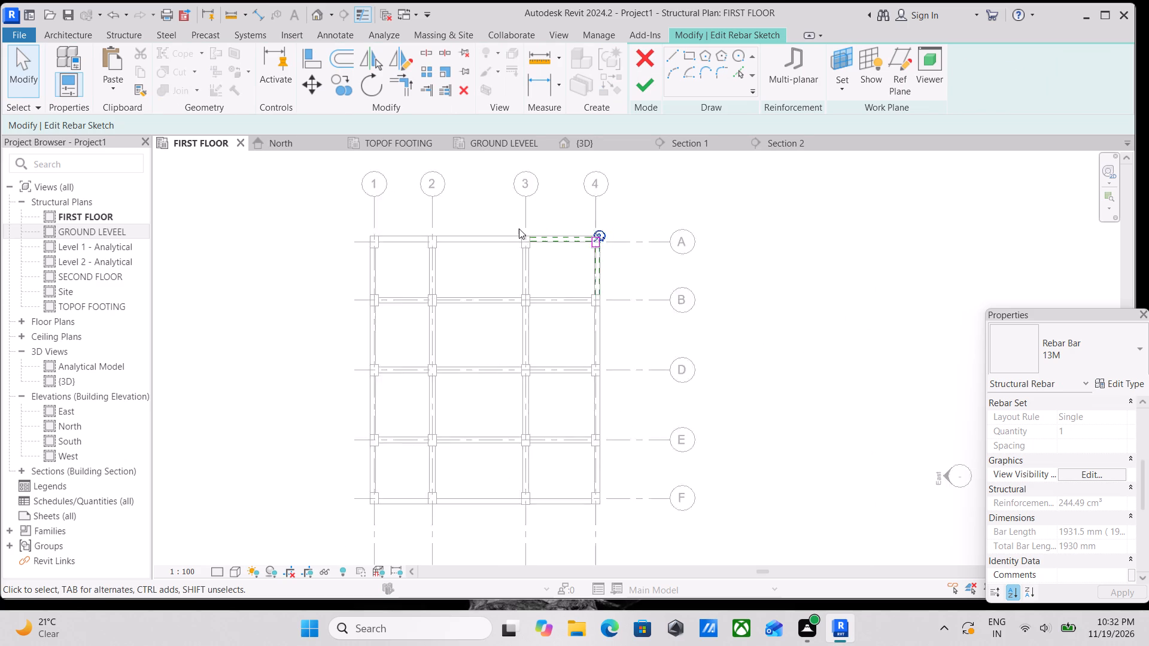
scroll(519, 228, "up", 2)
scroll(626, 255, "up", 10)
middle_click_drag(598, 218, 610, 316)
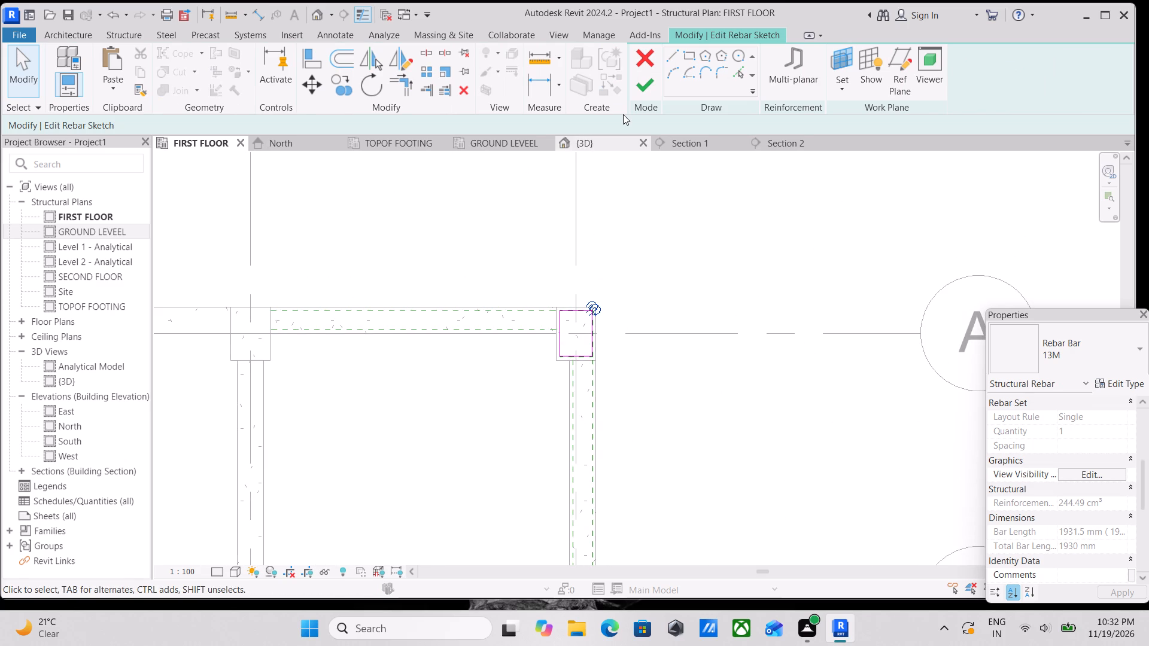
middle_click_drag(756, 65, 777, 189)
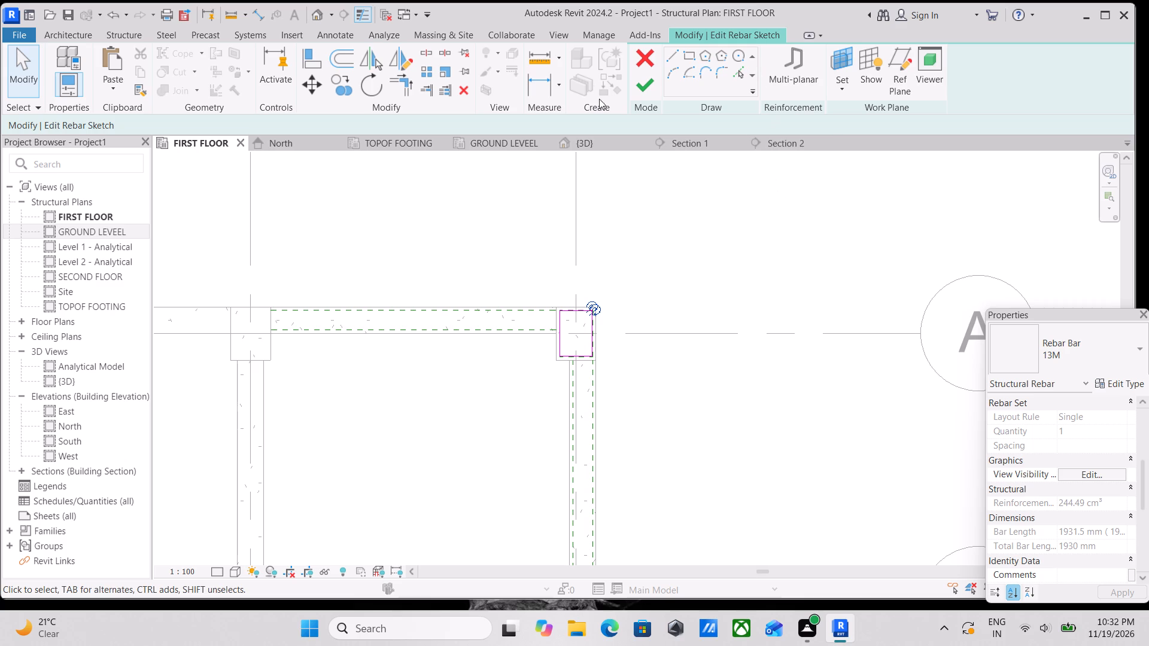
scroll(609, 71, "up", 1)
left_click(643, 94)
Set the FIRST FLOOR structural plan to Fine detail level and Wireframe visual style.
scroll(583, 409, "up", 1)
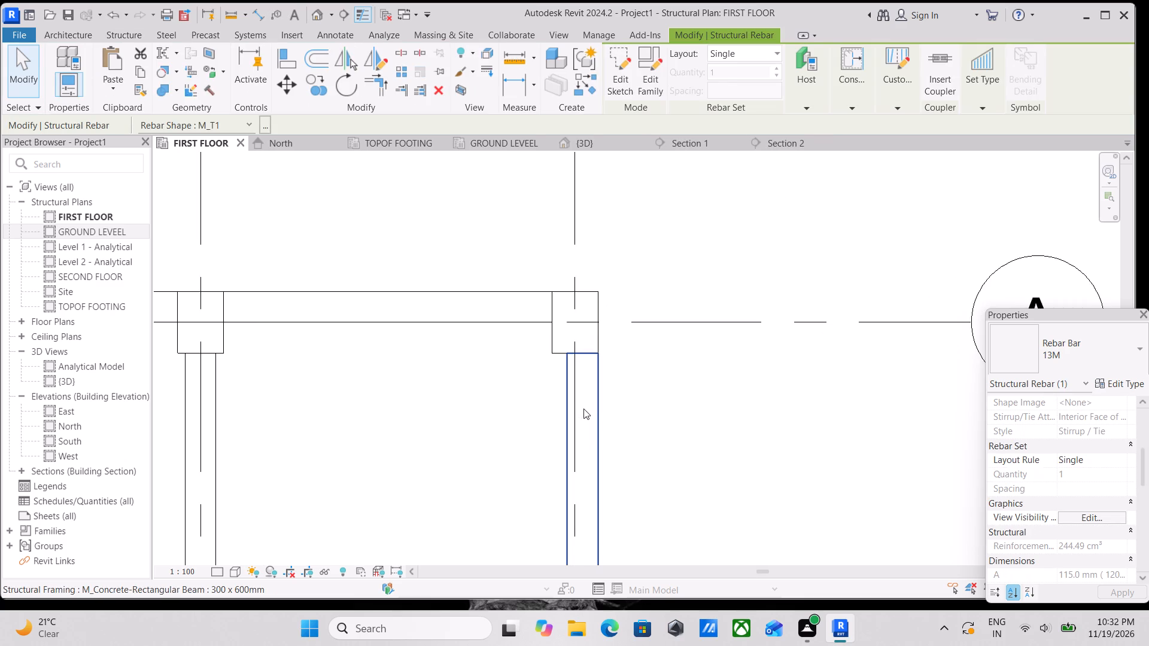
scroll(570, 339, "up", 2)
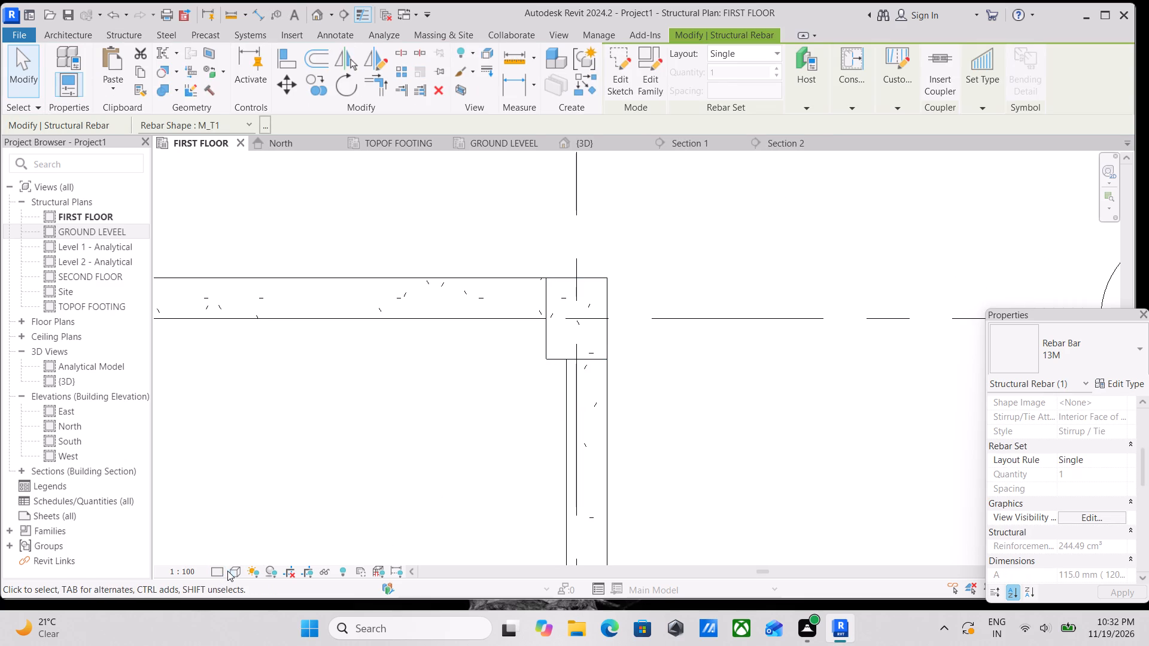
left_click(218, 569)
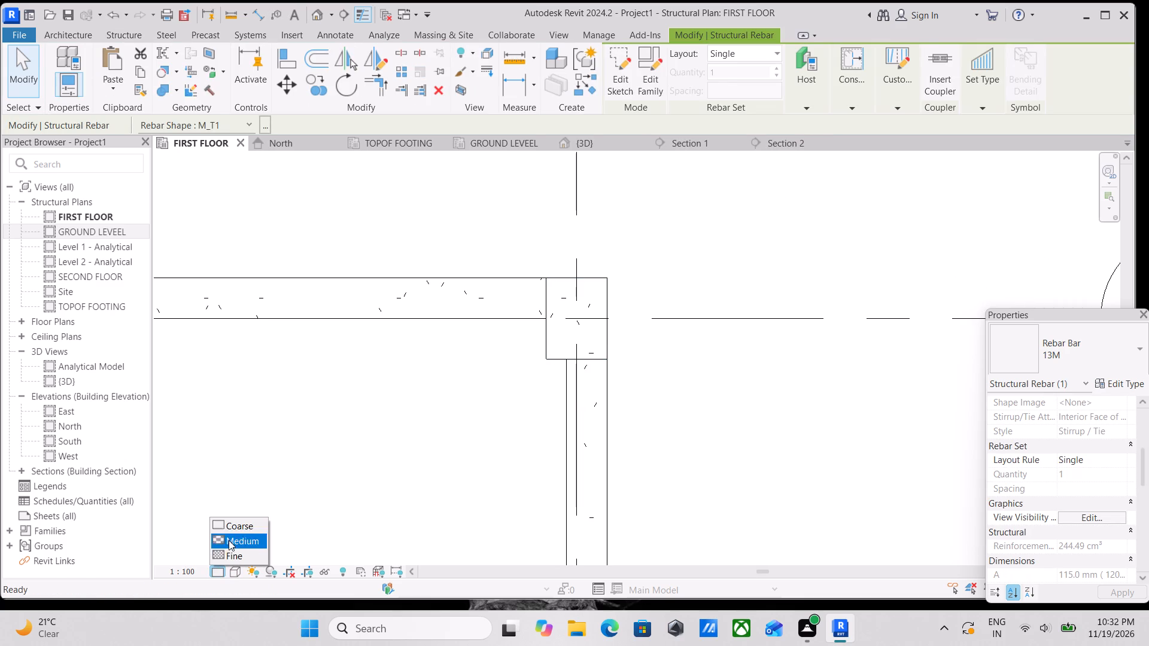
left_click(231, 561)
left_click(232, 576)
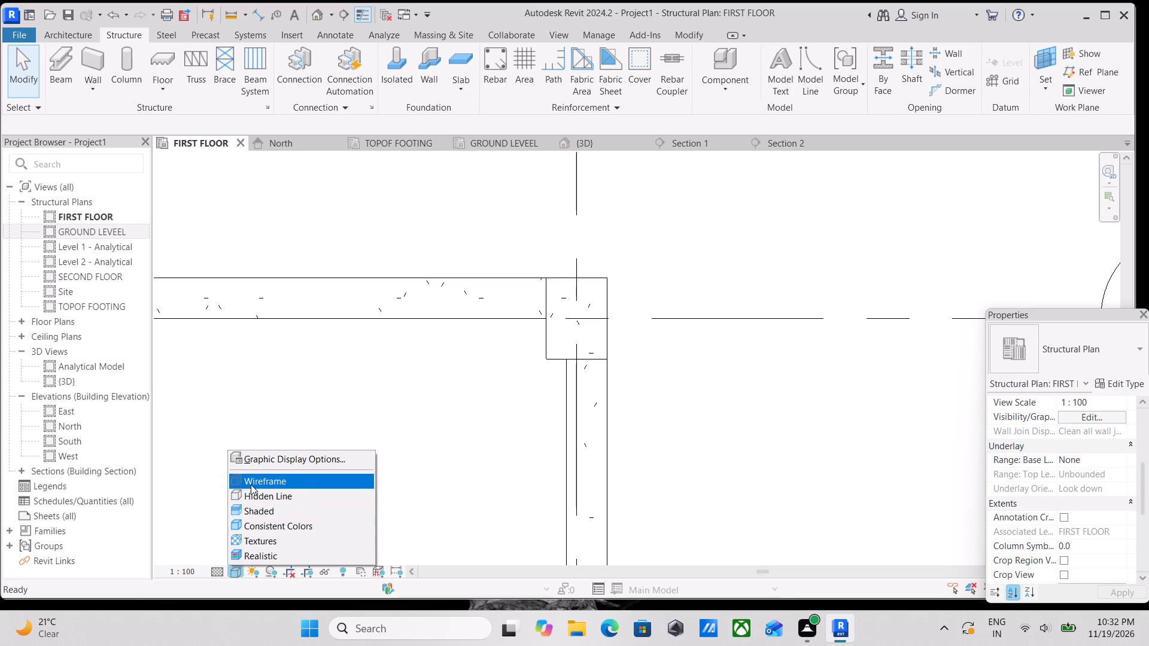
left_click(251, 483)
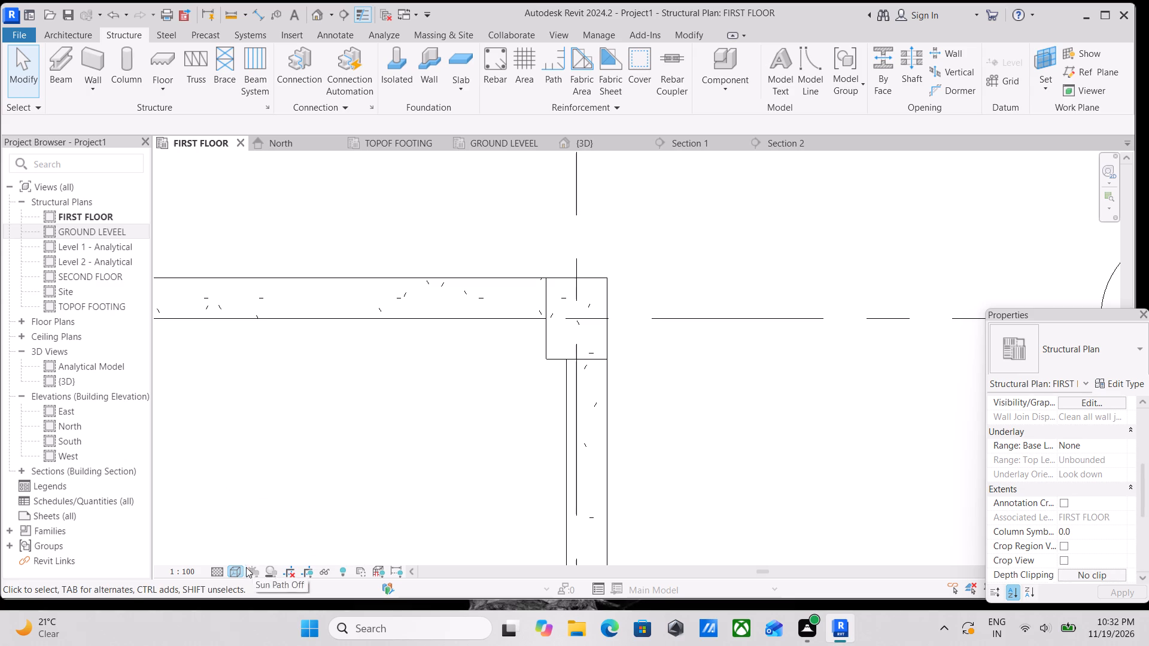
left_click(233, 571)
left_click(247, 482)
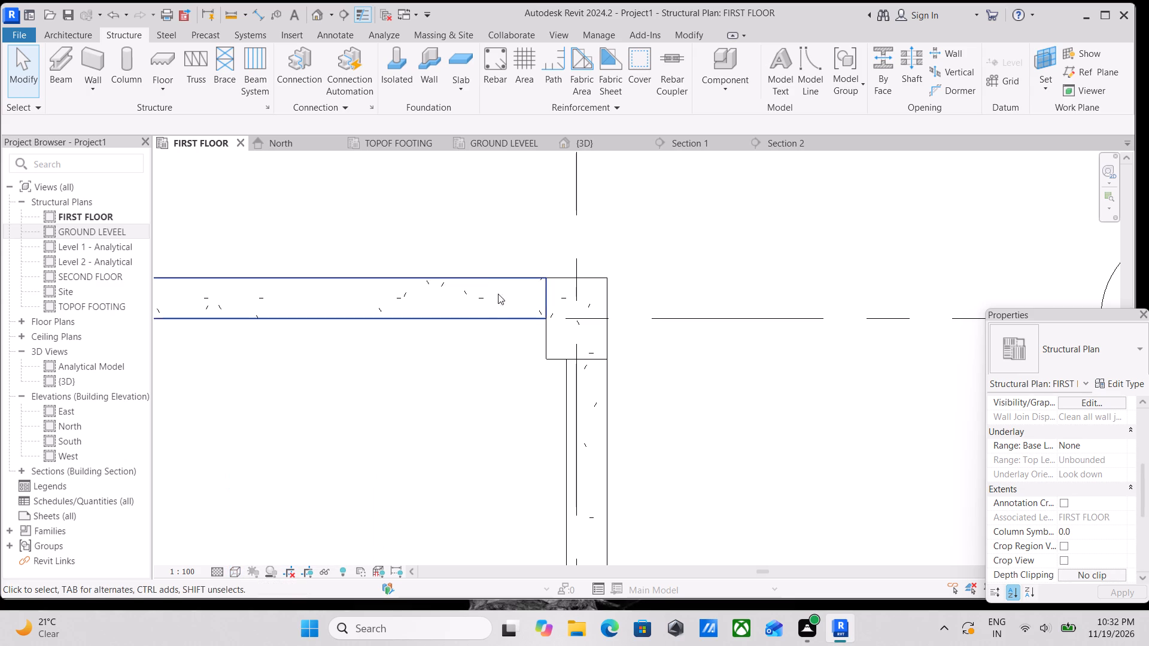
Return to Section 2 and start editing the M_T1 tie's sketch again to choose a view for it.
scroll(499, 298, "down", 10)
left_click(783, 148)
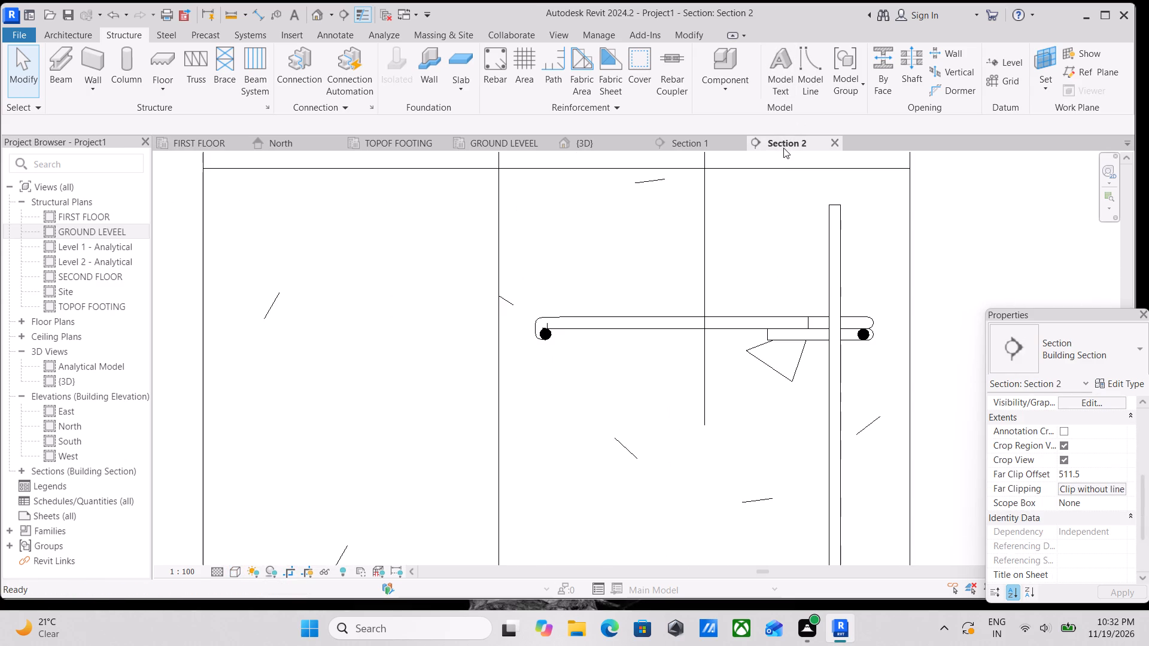
double_click(771, 320)
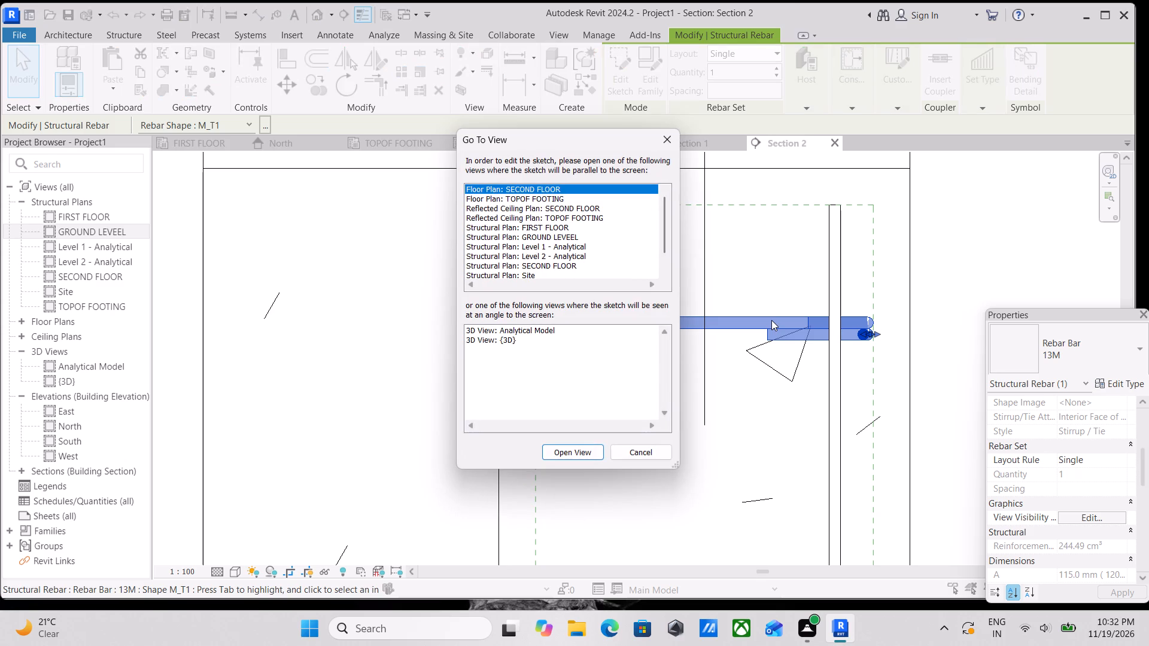
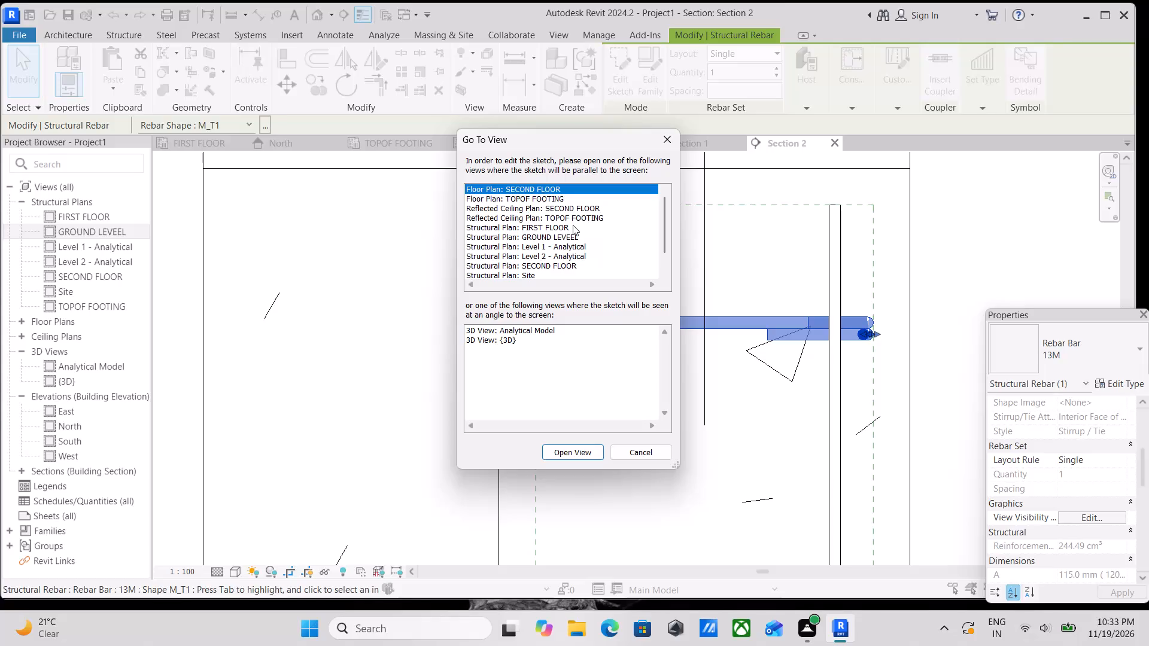
Open the M_T1 tie's sketch in Structural Plan: GROUND LEVEEL.
scroll(512, 175, "up", 1)
left_click(531, 196)
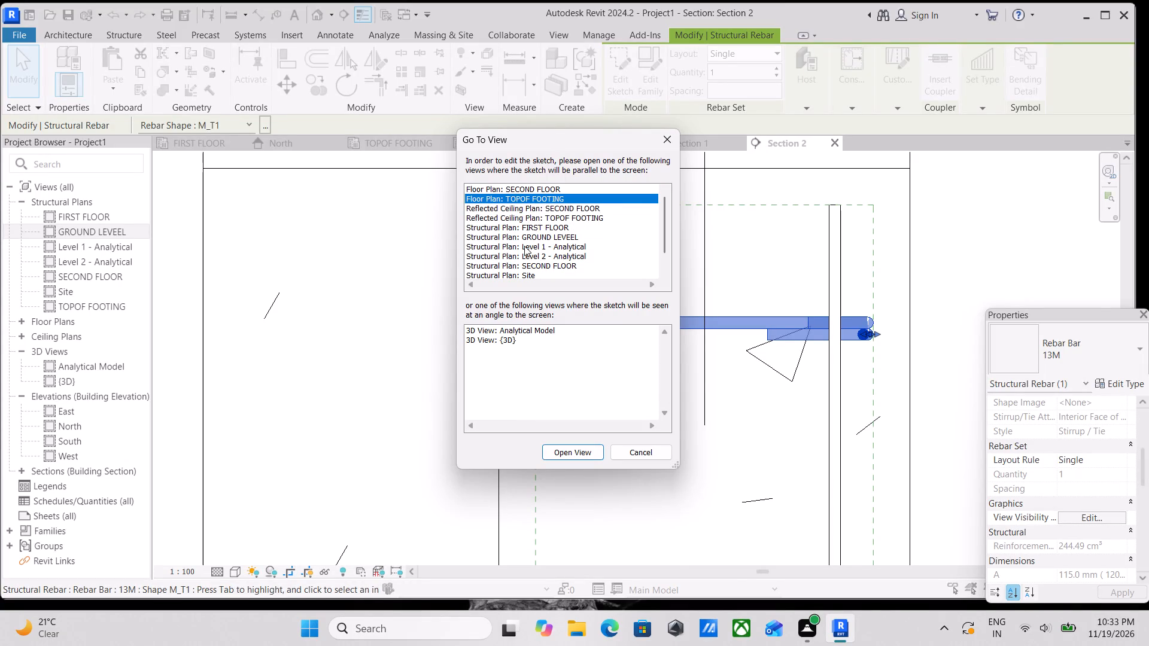
left_click(513, 227)
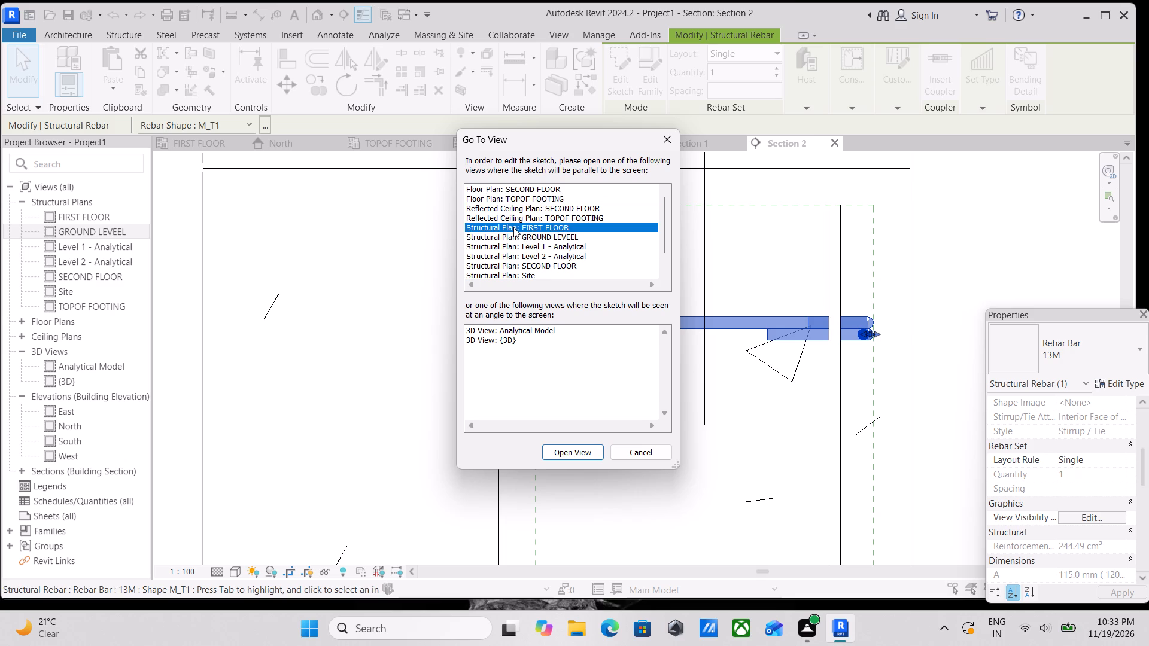
left_click(542, 239)
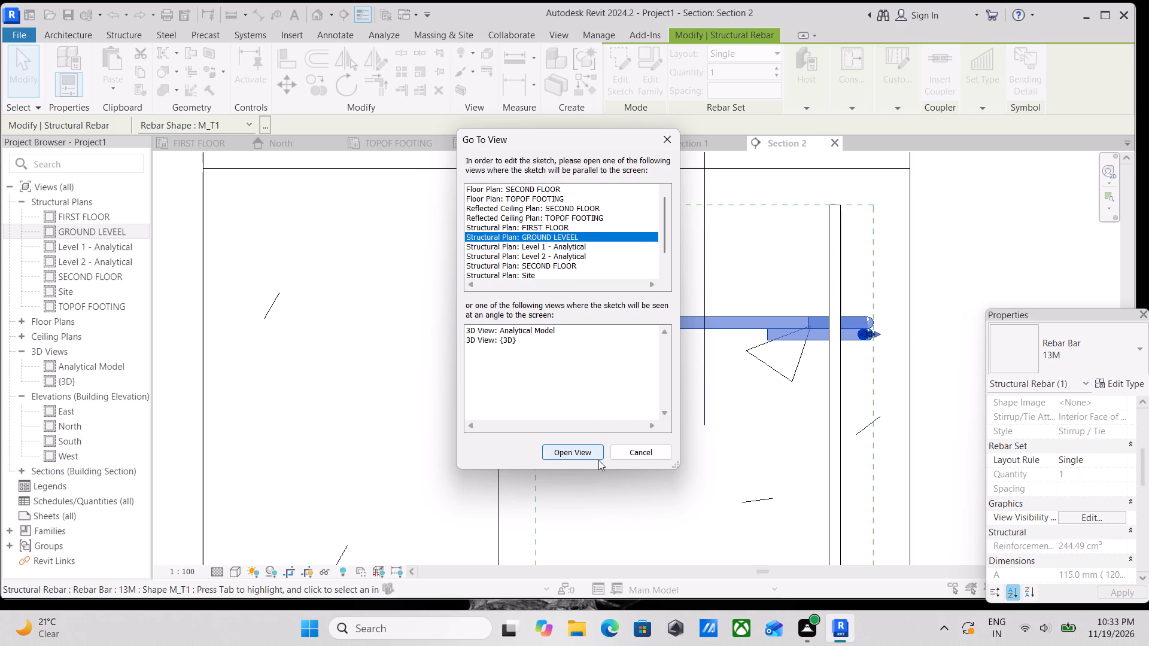
left_click(577, 450)
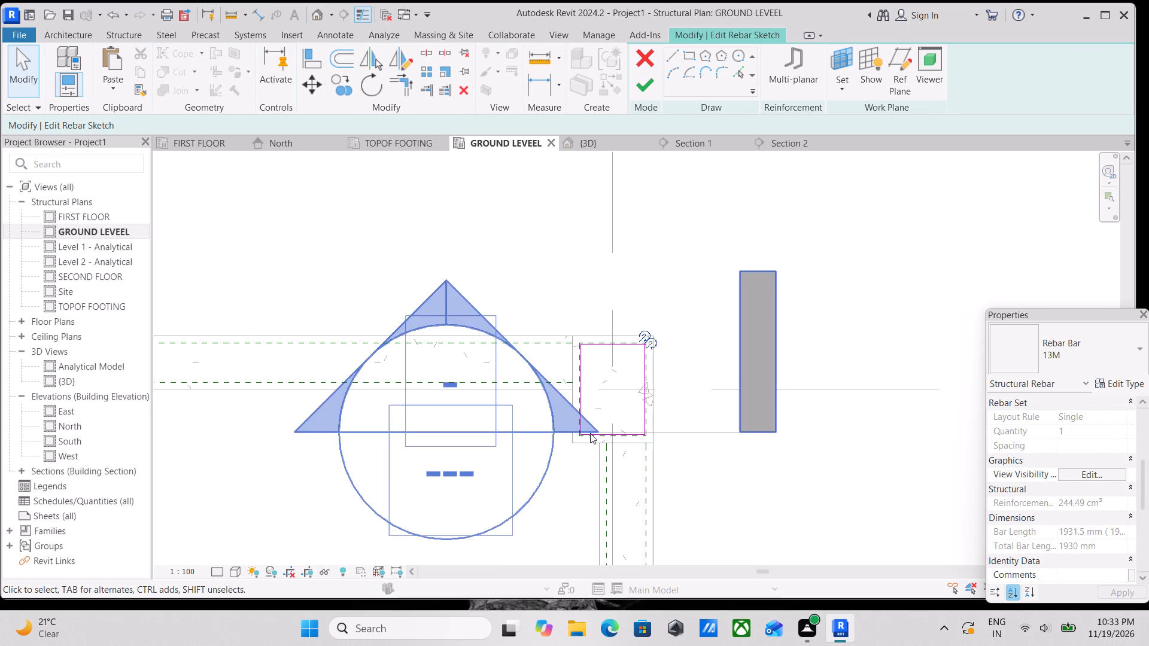
Set the GROUND LEVEEL structural plan to Fine detail level and Wireframe visual style, and finish the tie's sketch editing.
left_click(217, 572)
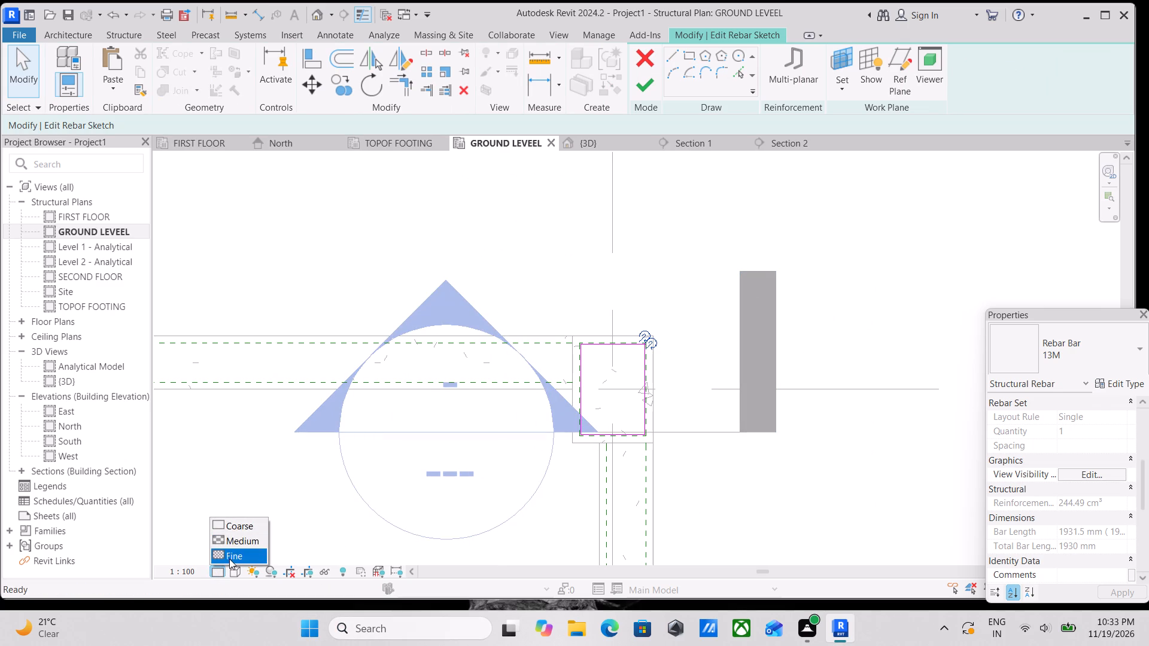
left_click(229, 559)
left_click(233, 572)
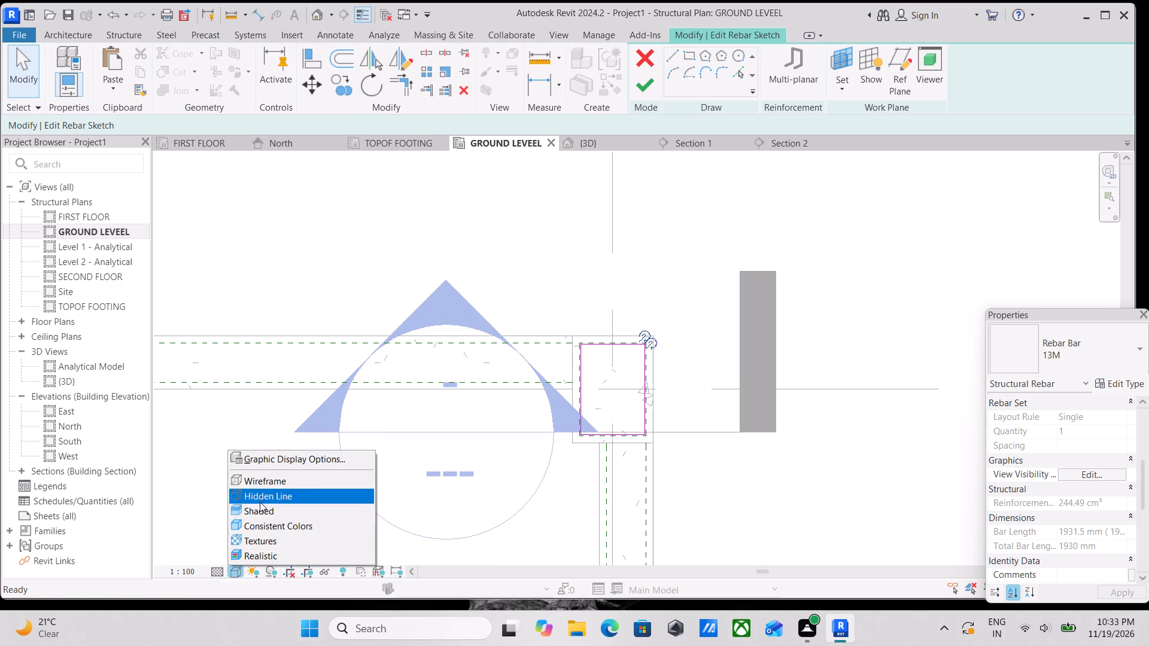
left_click(263, 482)
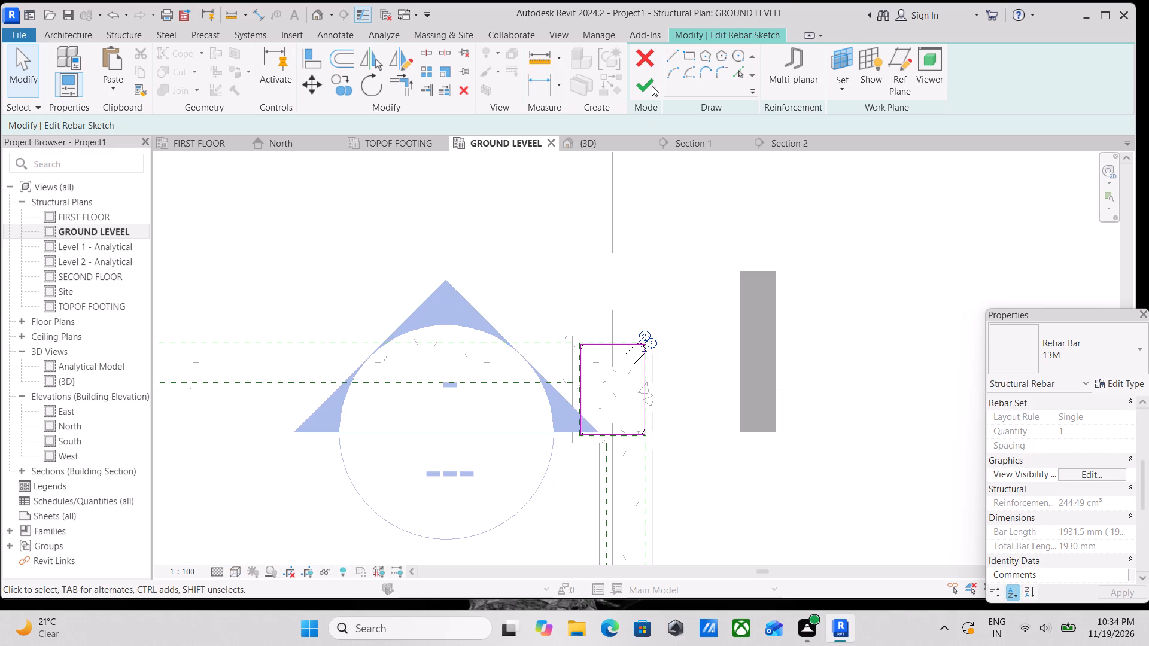
left_click(646, 92)
scroll(670, 348, "up", 6)
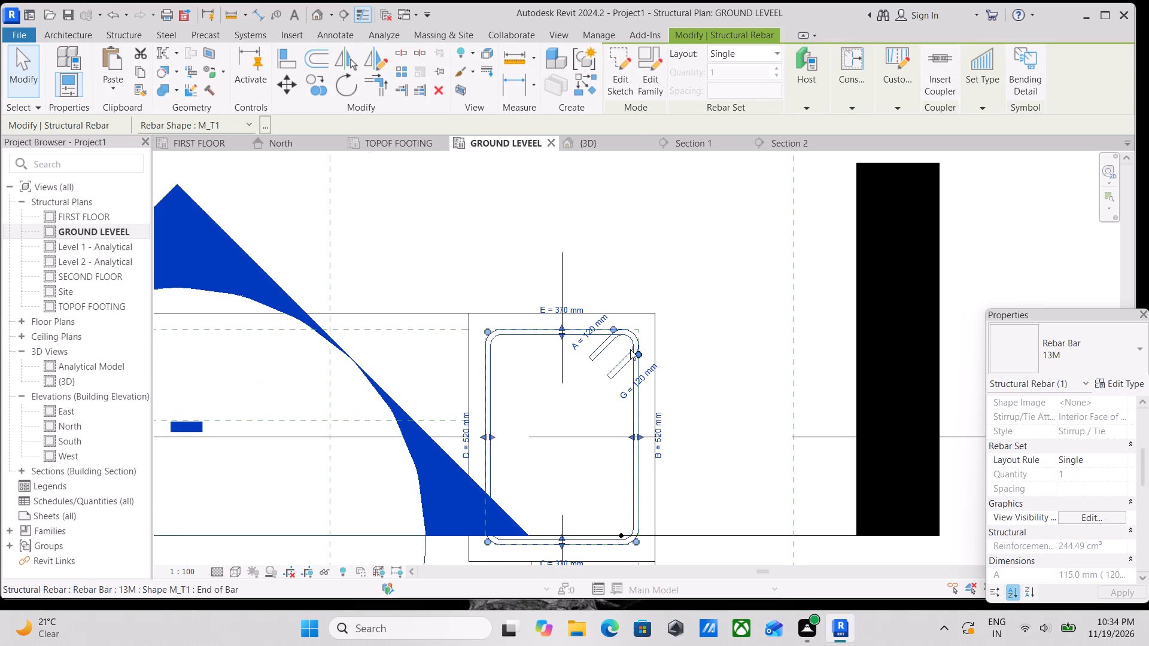
scroll(616, 480, "up", 1)
key("Escape")
Nudge the Section 2 line slightly upward where it crosses the vertical bar at the column's lower corner.
middle_click_drag(617, 349, 622, 385)
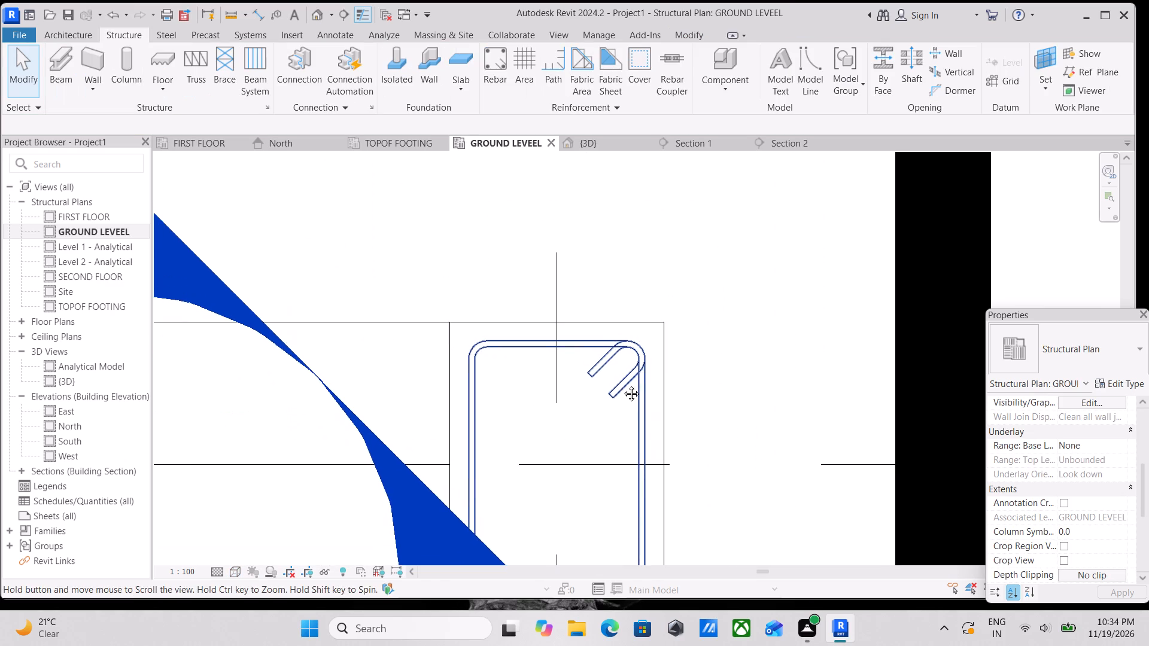
middle_click_drag(622, 385, 623, 385)
scroll(631, 411, "down", 2)
middle_click_drag(622, 379, 615, 255)
scroll(618, 443, "up", 6)
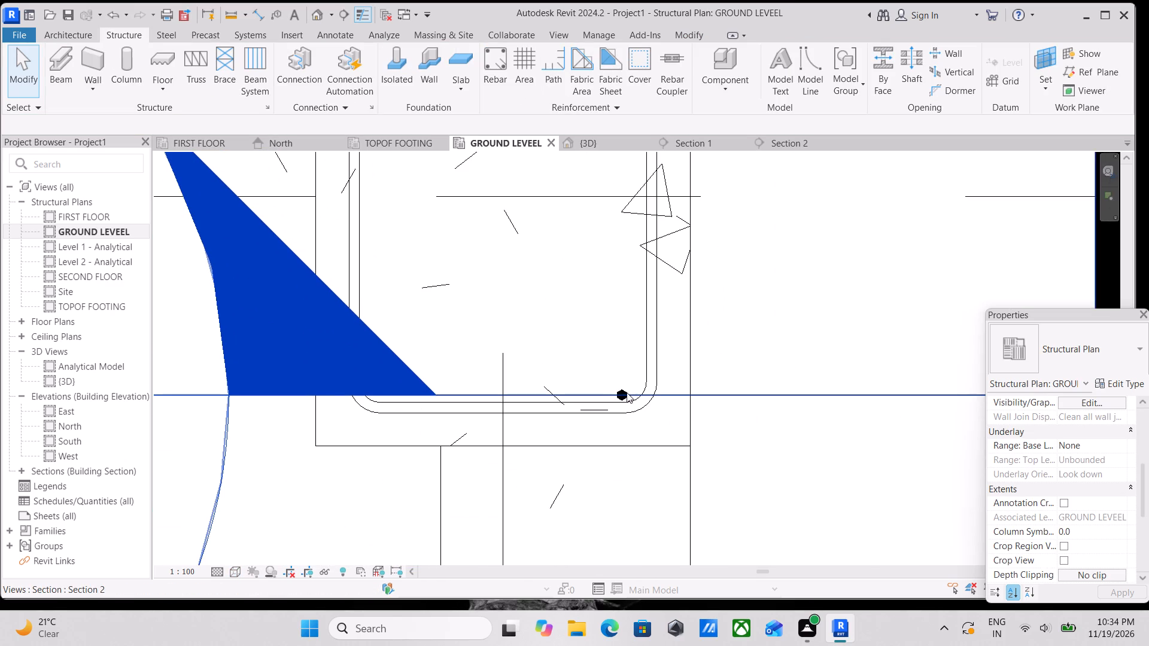
left_click(627, 392)
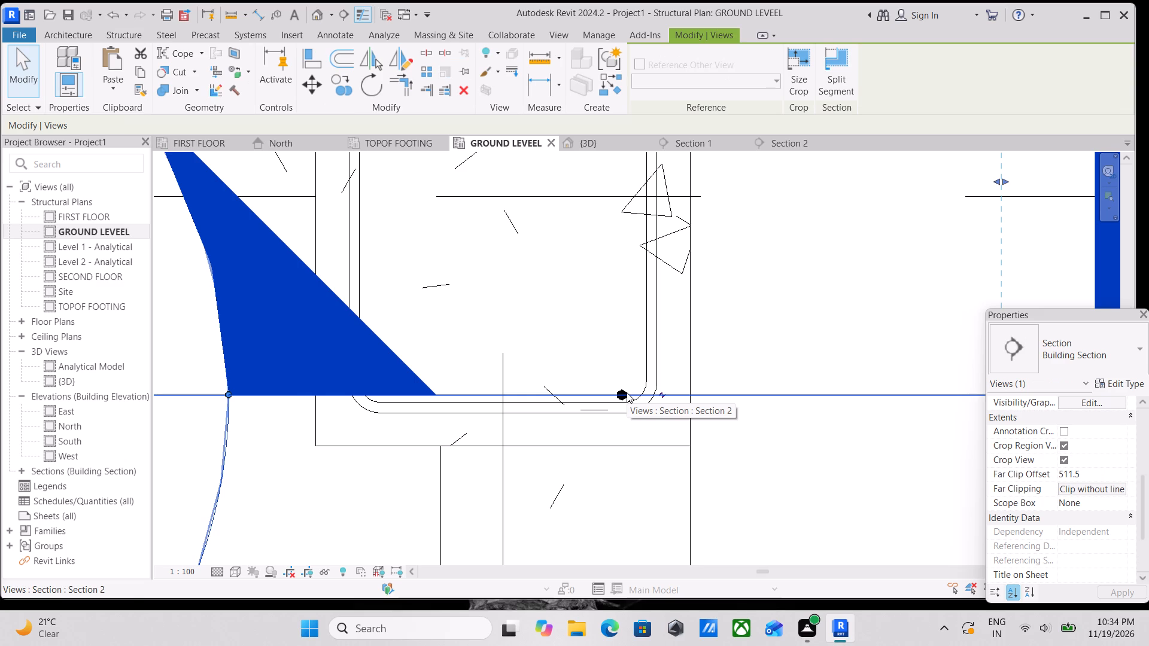
key("Up")
left_click(621, 393)
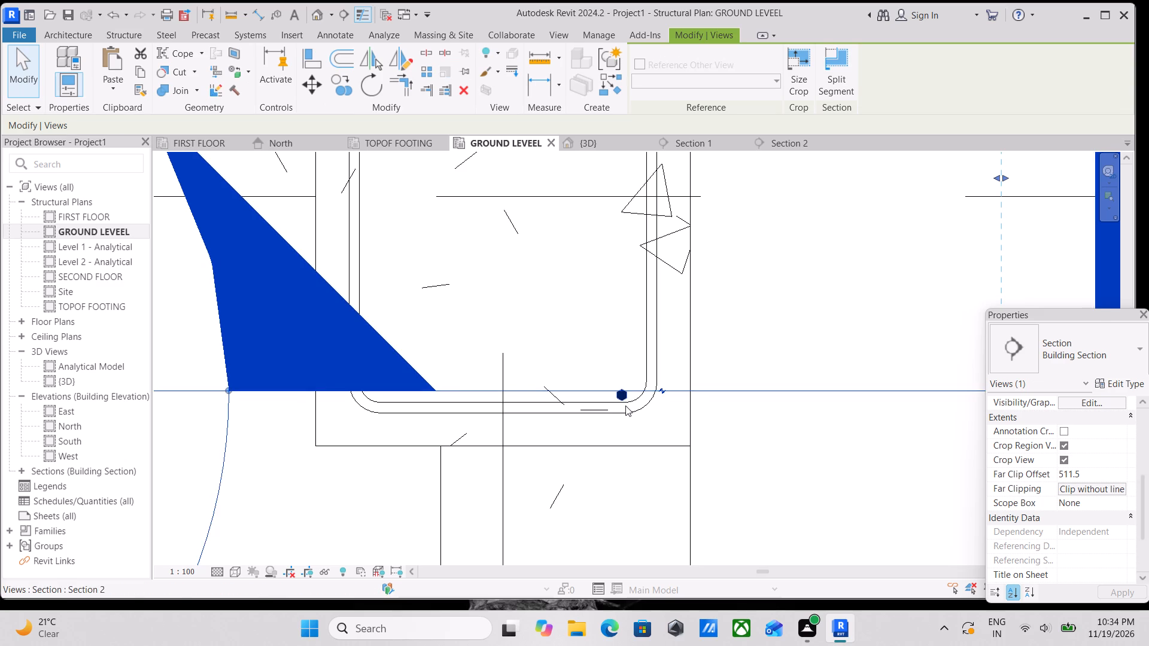
scroll(625, 406, "up", 6)
key("Escape")
Nudge the M_00 vertical bar upward inside the tie, to about 91 mm from the column's lower face.
left_click(613, 384)
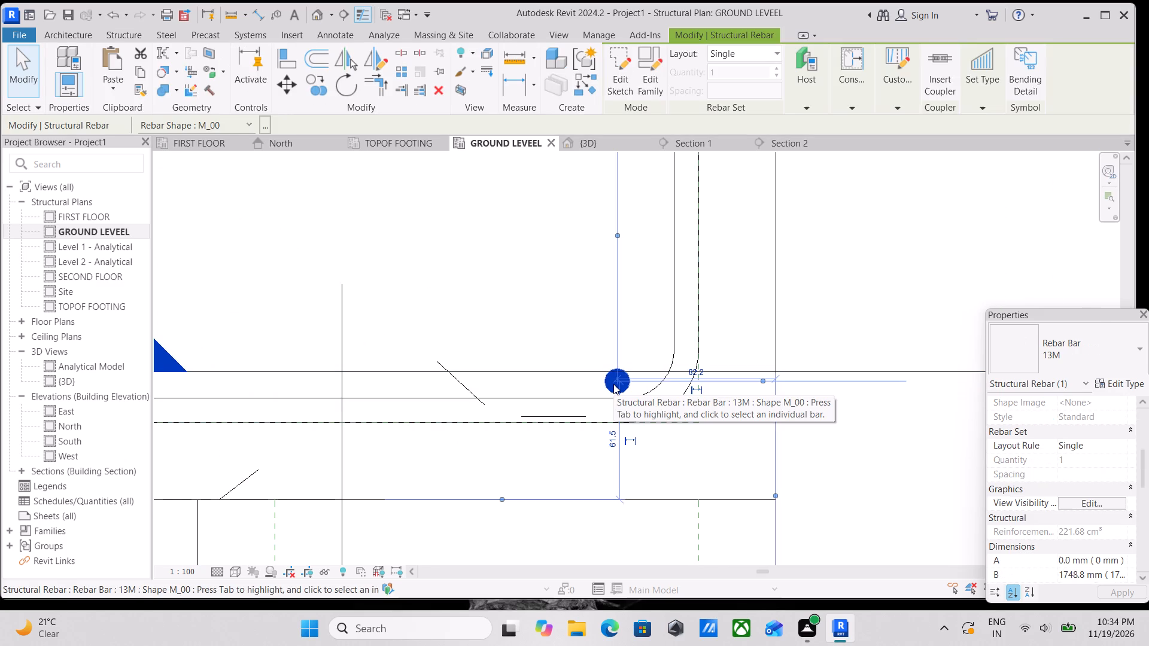
key("Up")
key("Up")
key("Up")
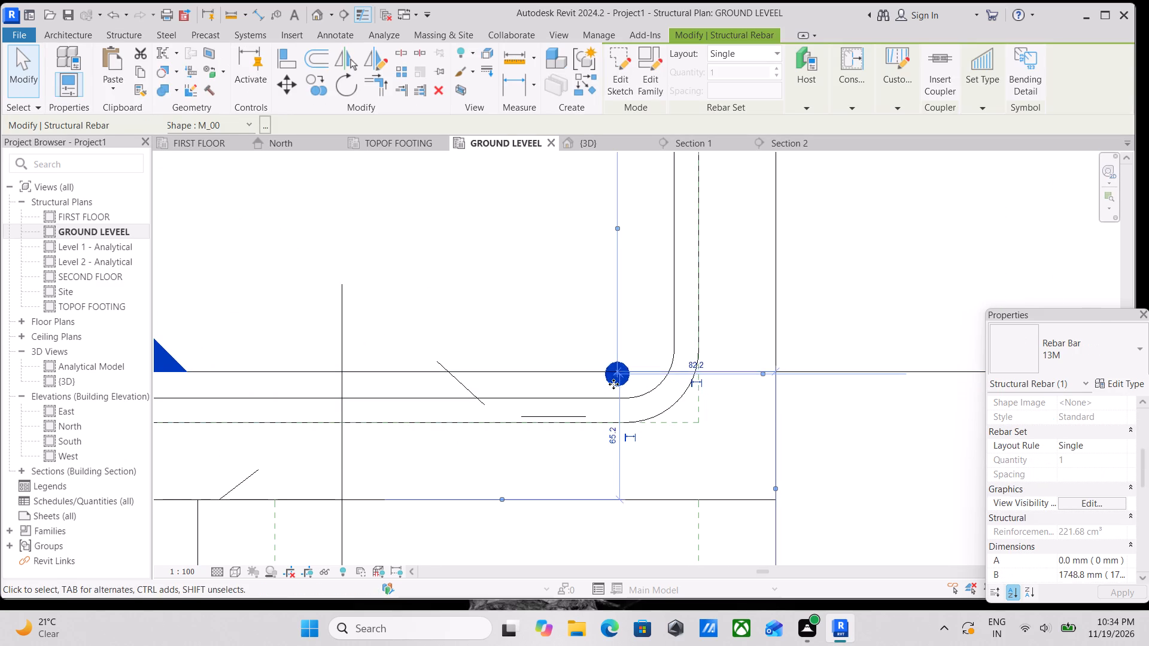
key("Up")
key("Up")
key("Up")
key("Up")
key("Up")
key("Up")
key("Up")
key("Up")
key("Up")
key("Up")
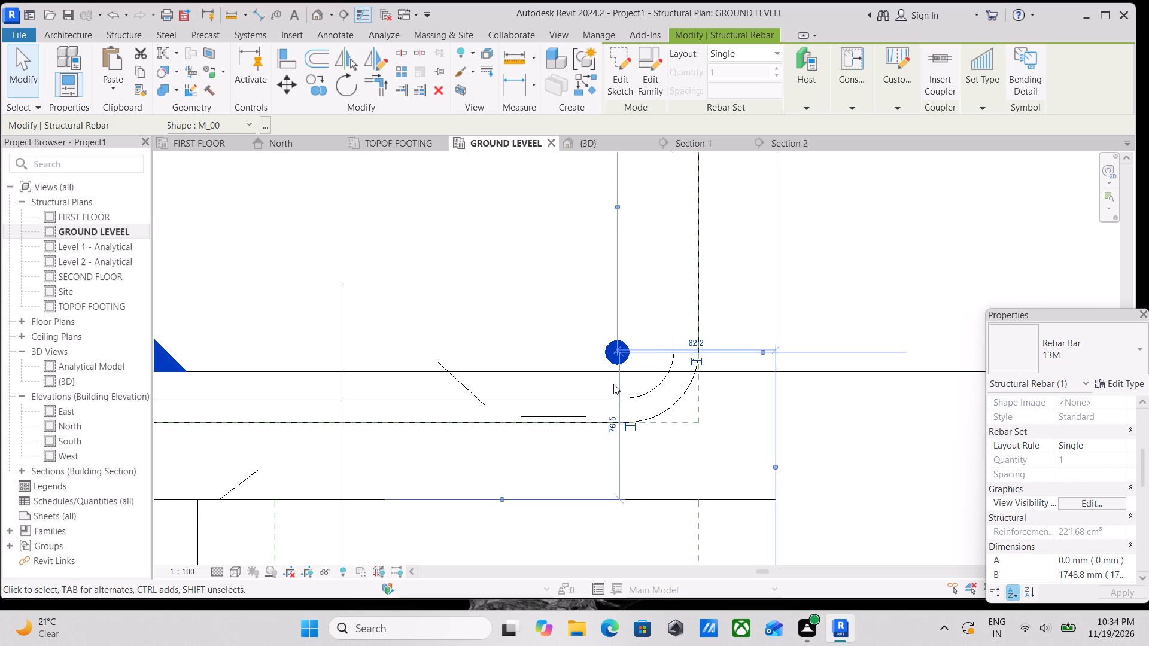
key("Up")
key("Up")
key("Up")
key("Up")
key("Up")
key("Up")
key("Up")
key("Up")
key("Up")
key("Up")
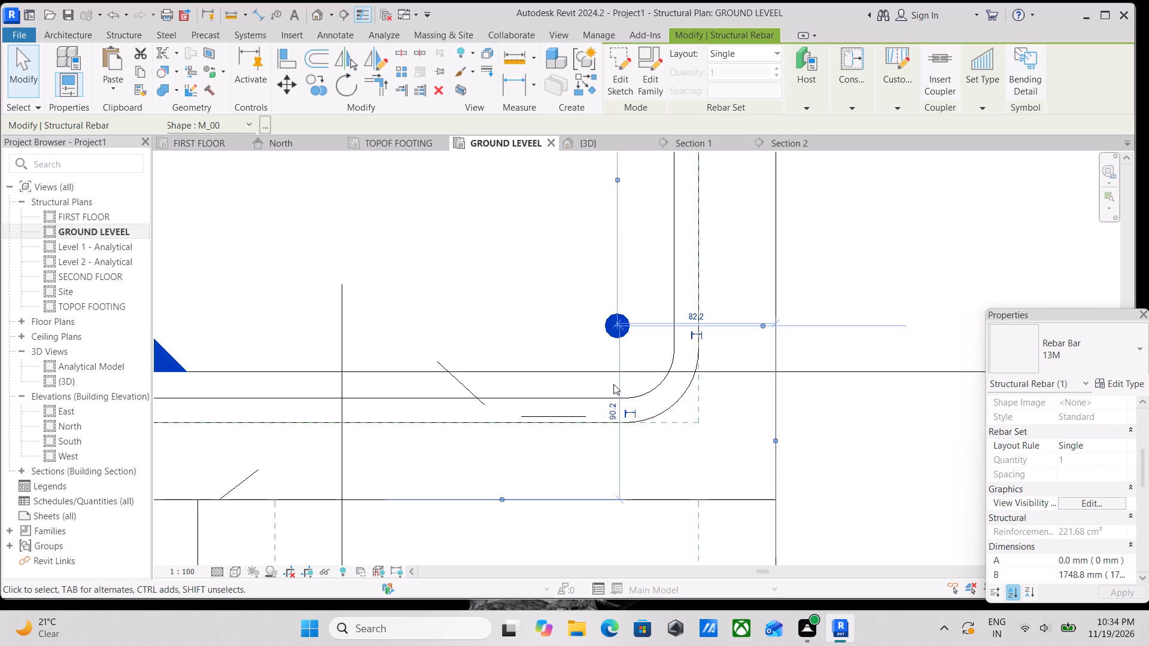
key("Up")
scroll(613, 384, "down", 3)
middle_click_drag(615, 386, 627, 422)
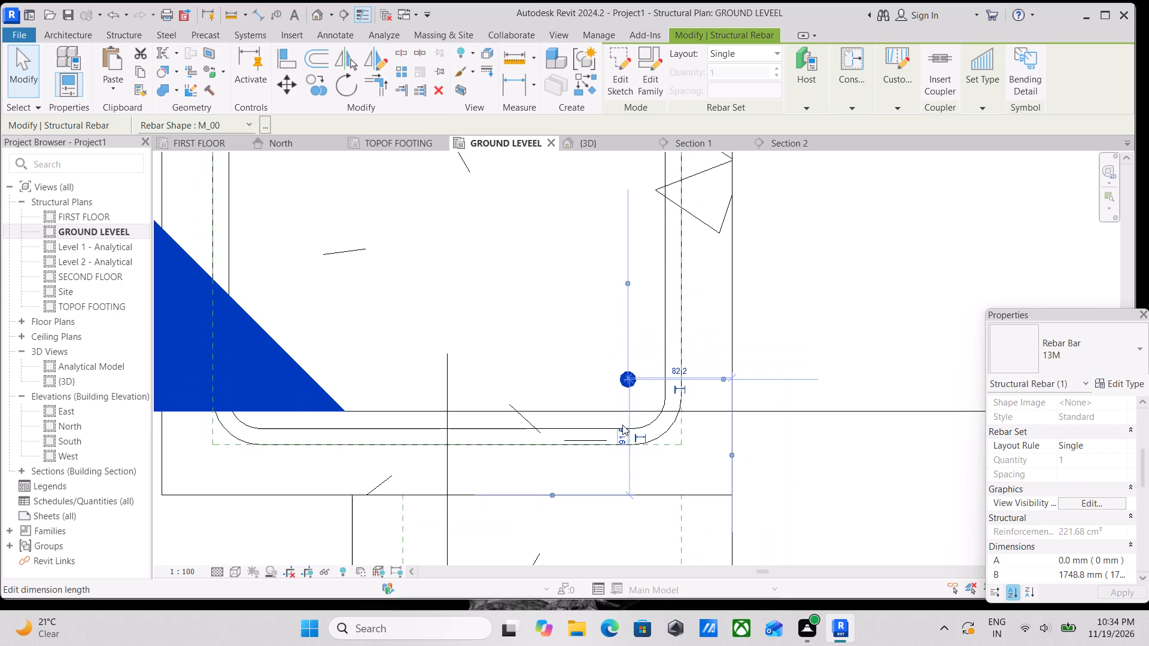
Nudge the vertical bar further inward, to about 109 mm from the column's lower face and 90 mm from its right face.
scroll(622, 419, "down", 1)
middle_click_drag(622, 419, 638, 455)
scroll(638, 455, "up", 1)
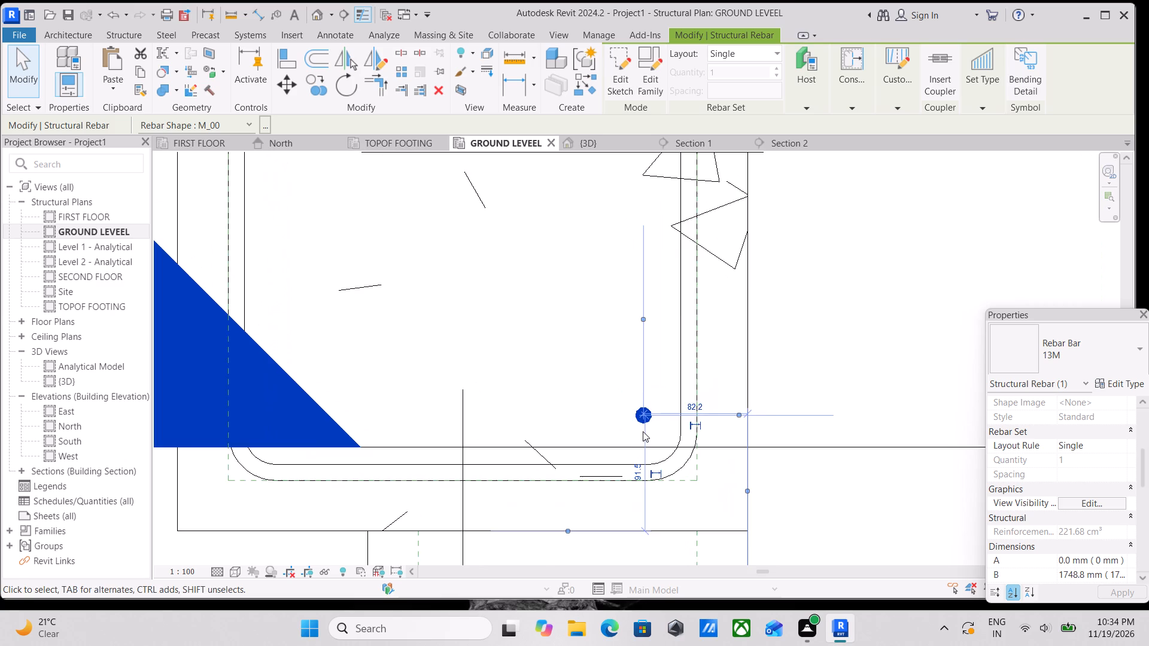
scroll(643, 431, "up", 2)
key("Up")
key("Up")
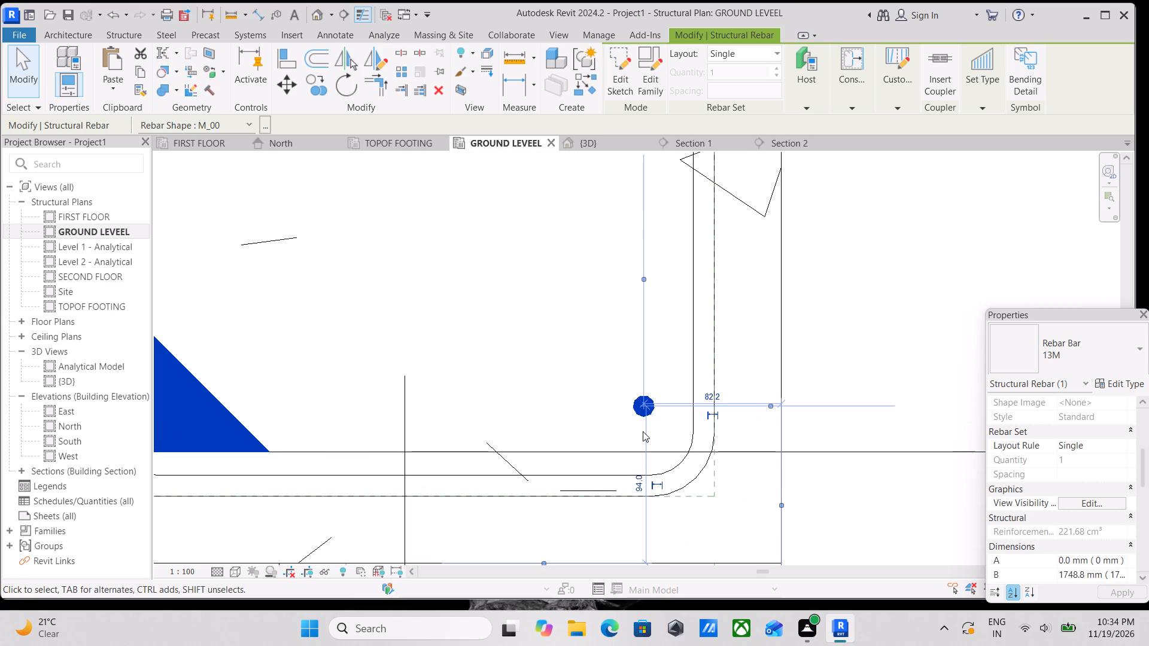
key("Up")
scroll(683, 392, "down", 2)
key("Up")
middle_click_drag(683, 392, 689, 423)
key("Left")
key("Left")
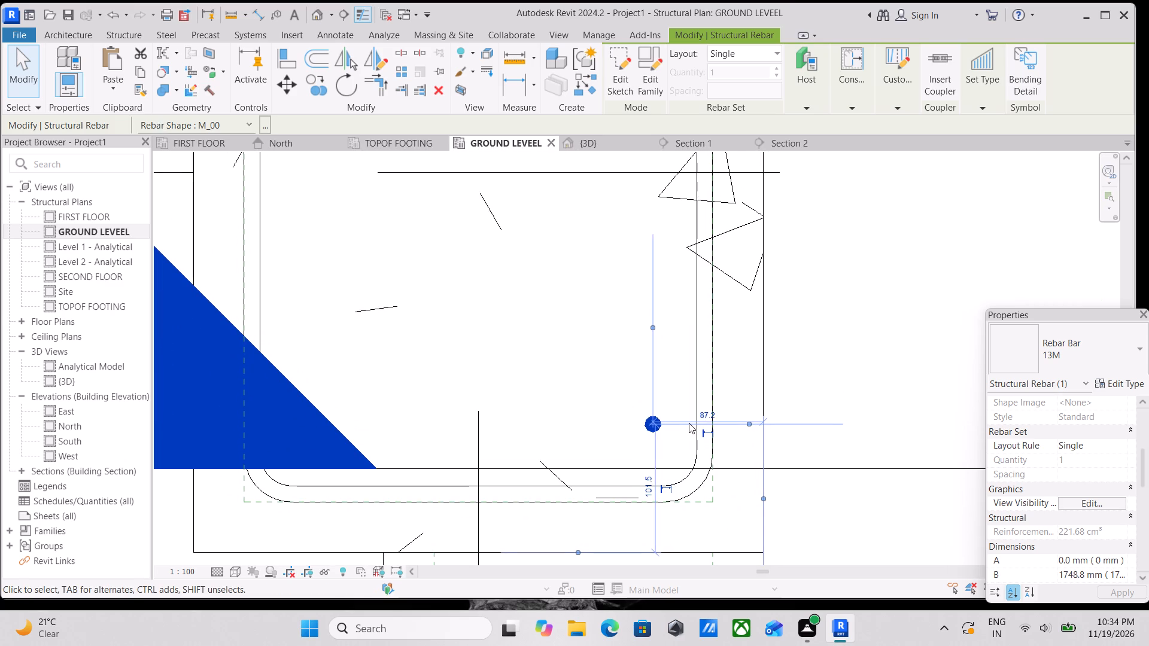
key("Left")
key("Left")
key("Right")
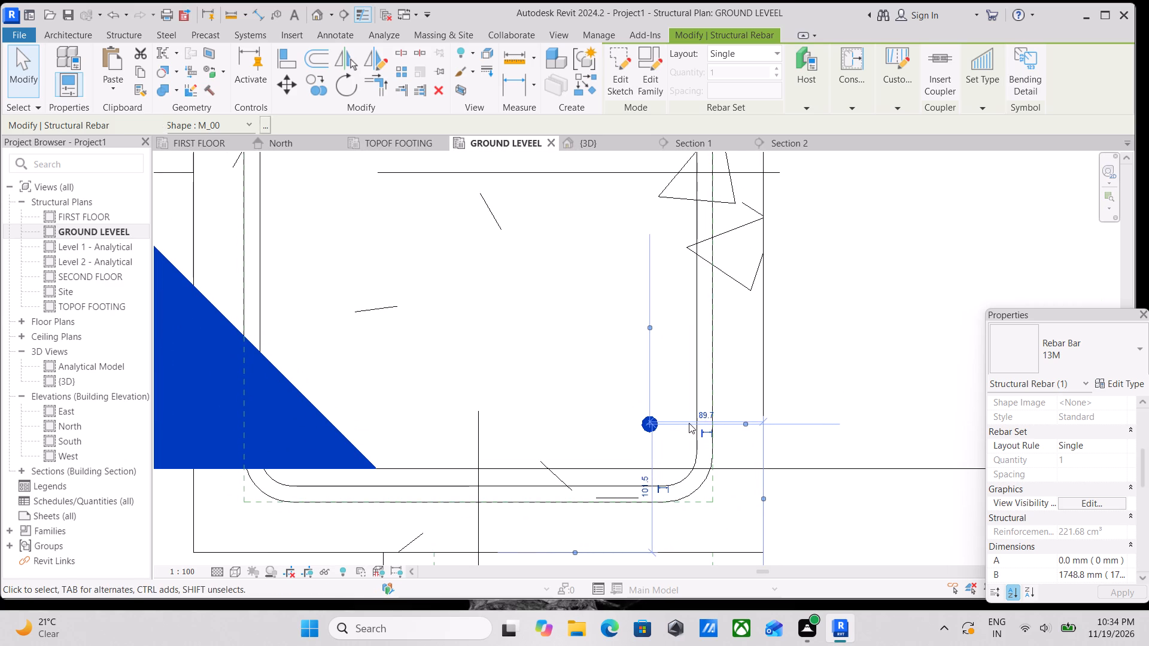
key("Up")
key("Up")
key("Up")
scroll(689, 423, "down", 2)
middle_click_drag(689, 423, 697, 440)
key("Escape")
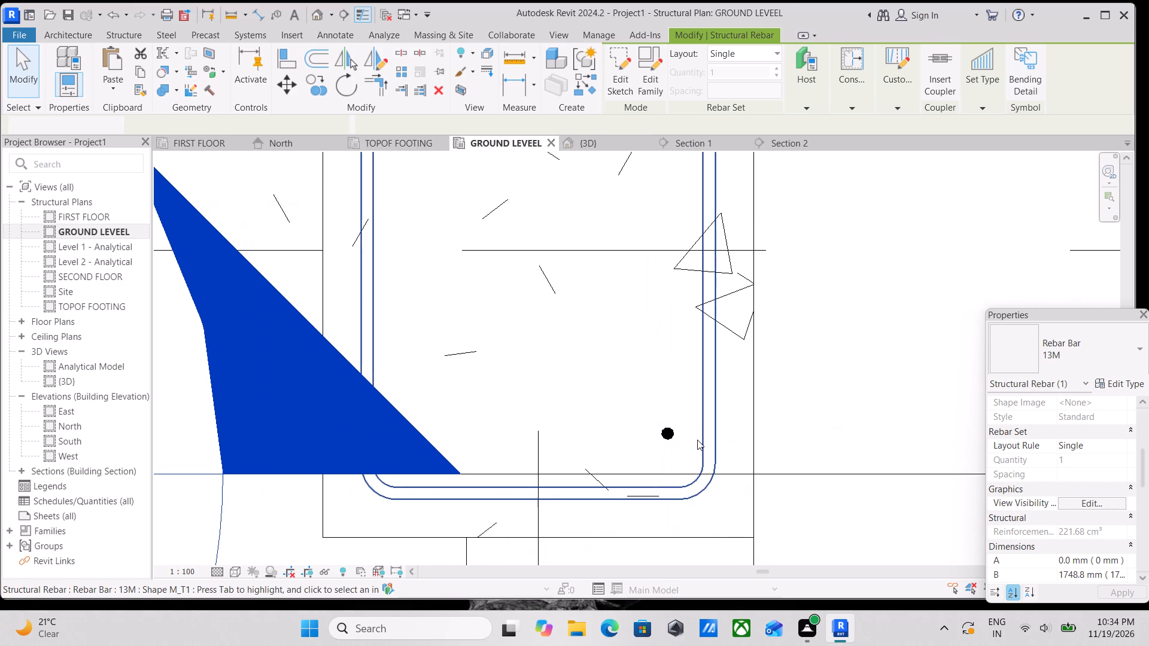
Select the M_00 vertical bar near the tie's lower right corner.
left_click(679, 438)
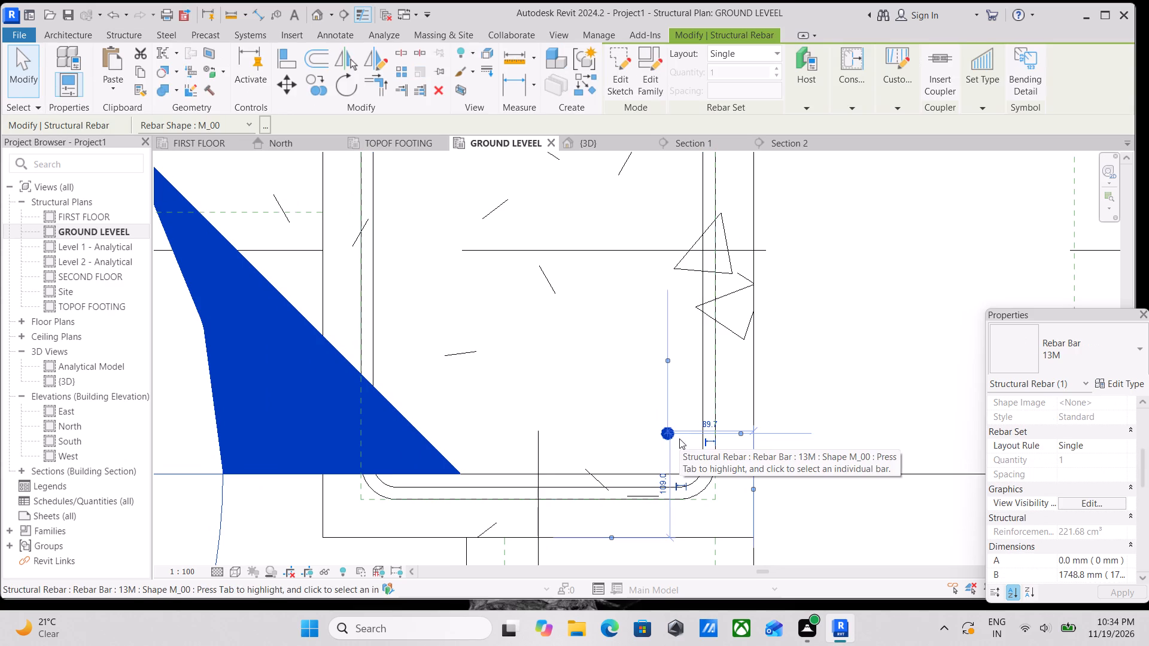
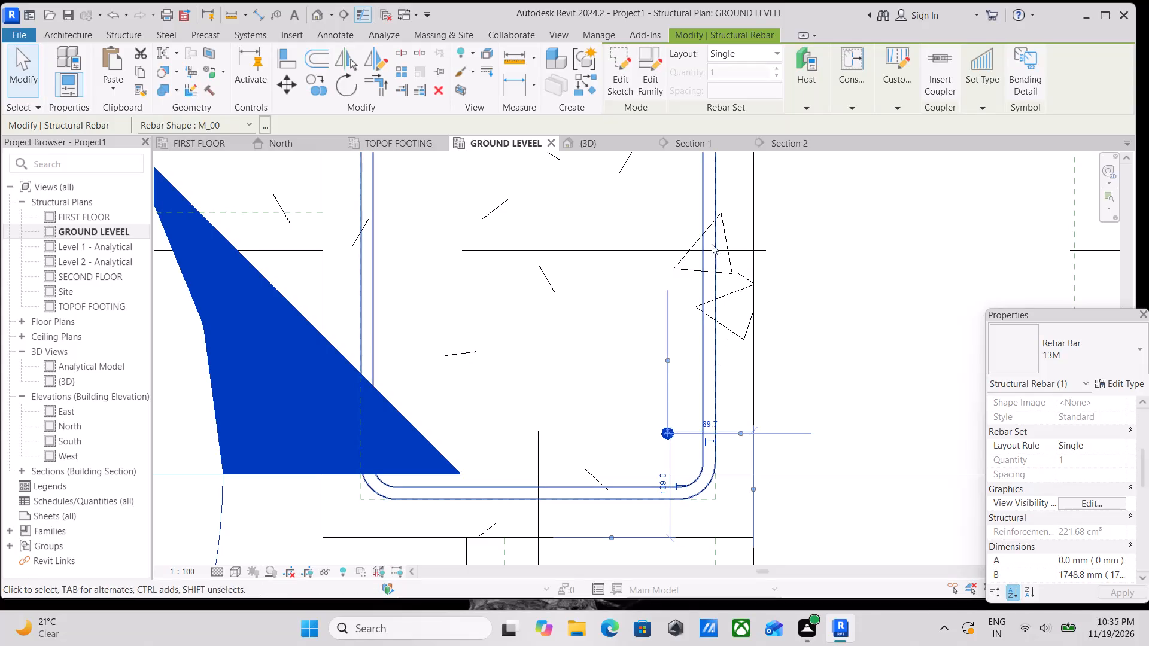
Change the selected M_00 vertical bar to a Fixed Number layout with a quantity of 4.
left_click(758, 48)
left_click(767, 88)
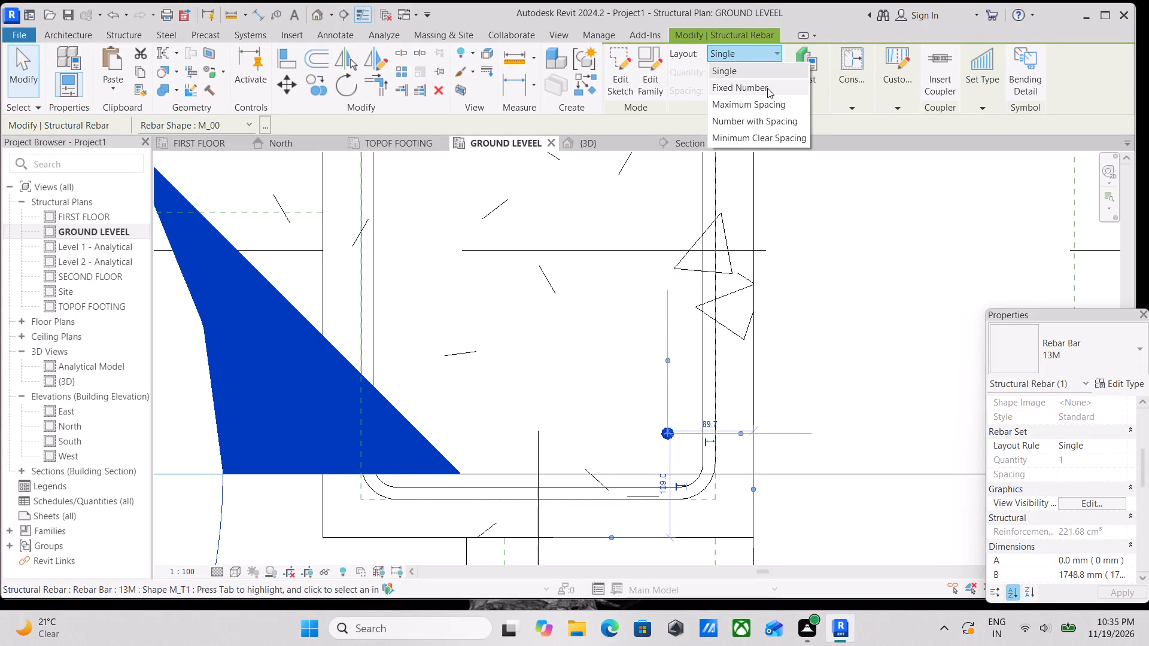
scroll(632, 246, "down", 4)
middle_click_drag(630, 250, 671, 441)
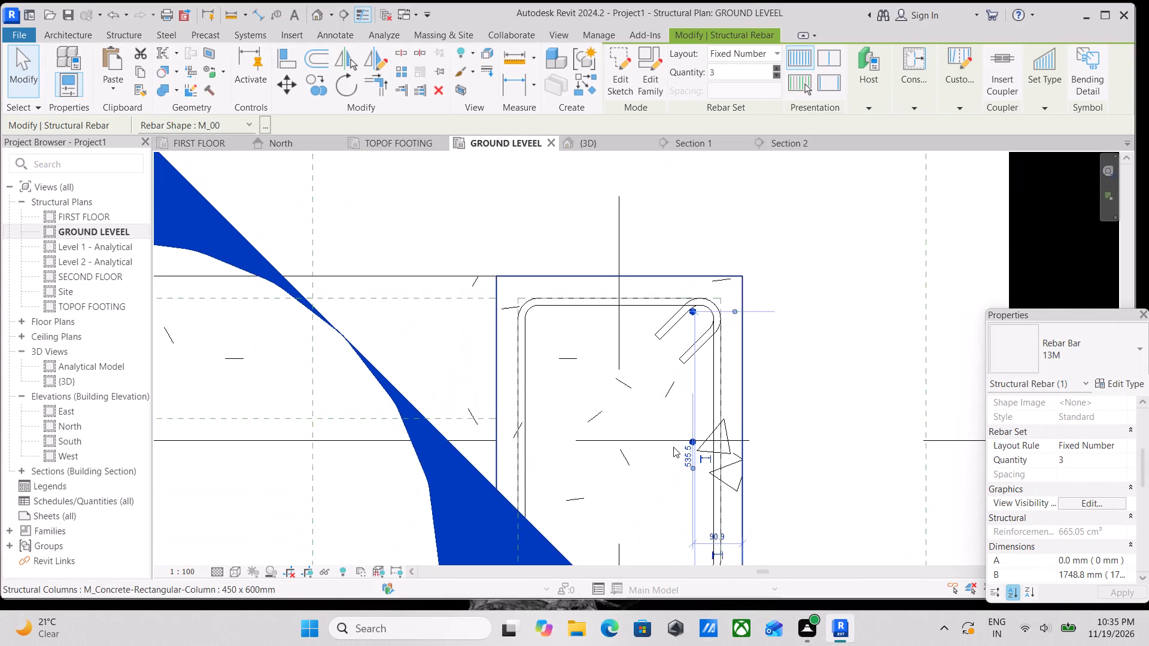
scroll(673, 447, "up", 1)
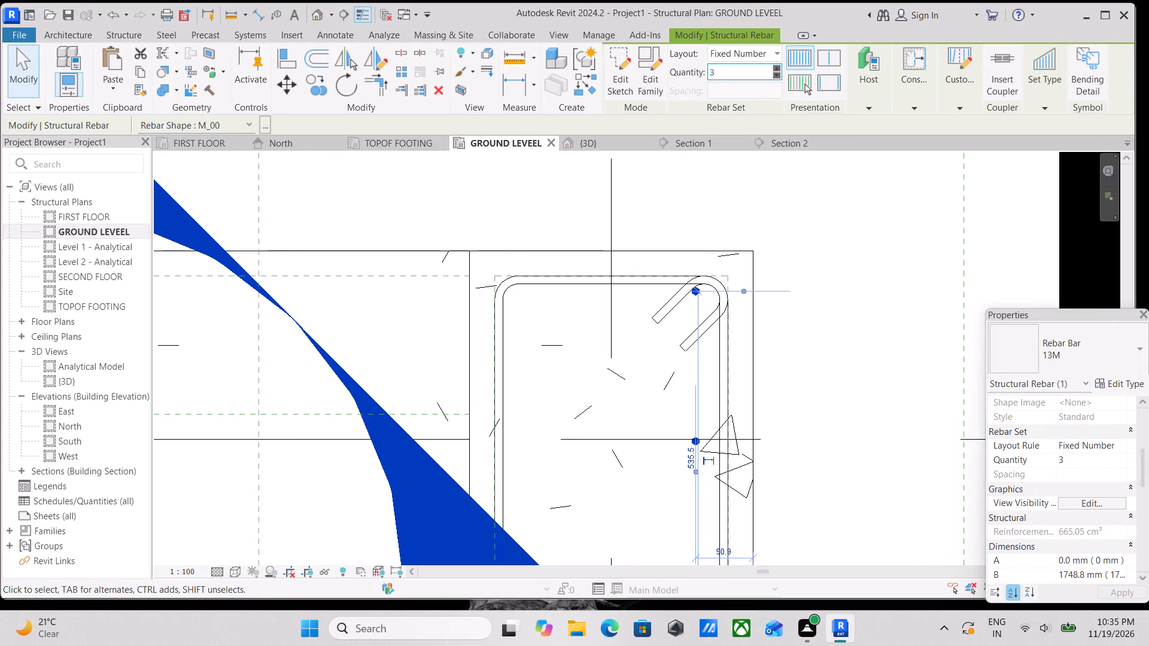
left_click(725, 70)
key("4")
key("Return")
scroll(724, 276, "down", 3)
middle_click(697, 278)
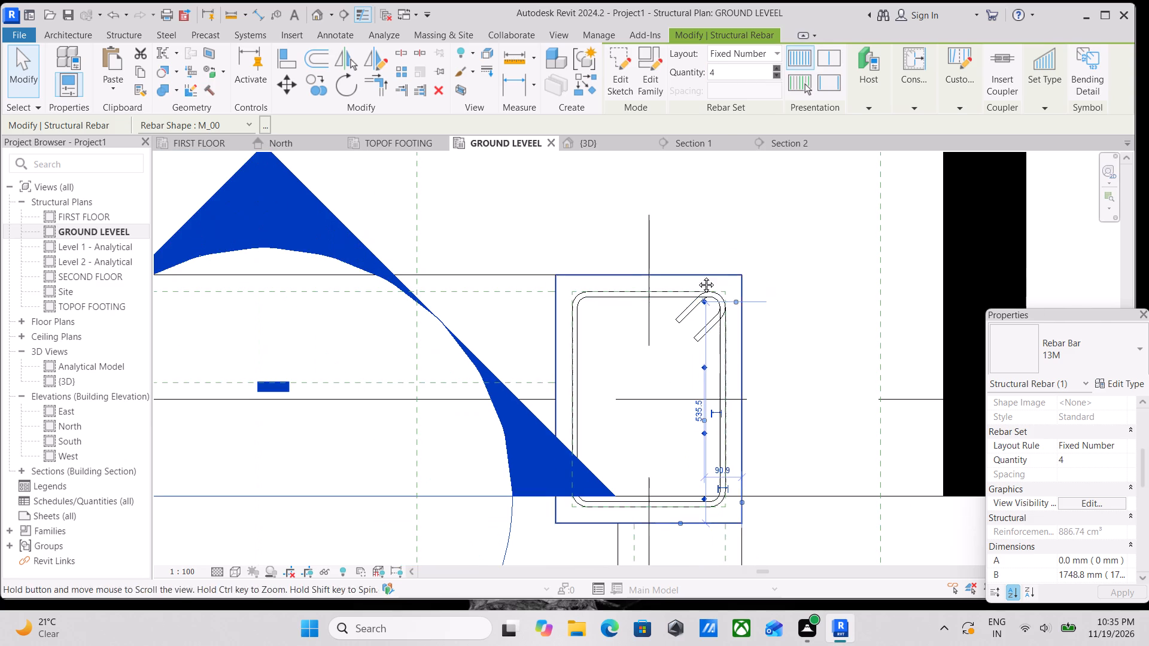
scroll(724, 426, "up", 2)
key("Escape")
Pull both ends of the four-bar set inward inside the tie, with the top bar about 84.5 mm from the column's upper face.
scroll(699, 398, "up", 1)
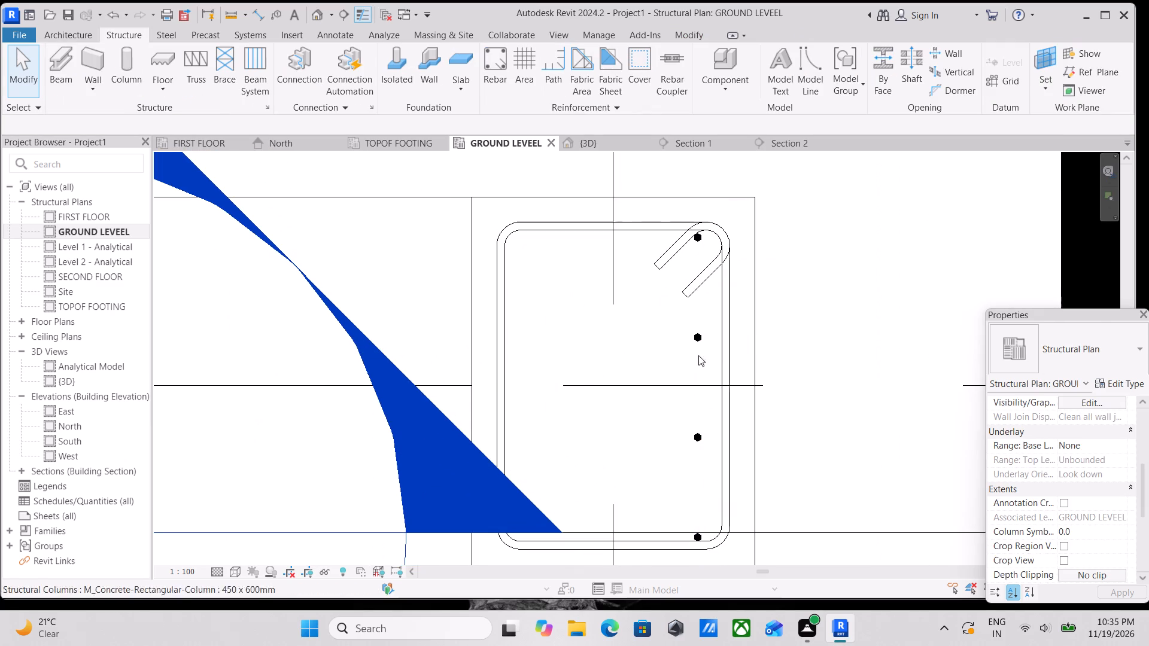
left_click(695, 241)
left_click_drag(697, 239, 702, 260)
middle_click_drag(698, 383, 693, 354)
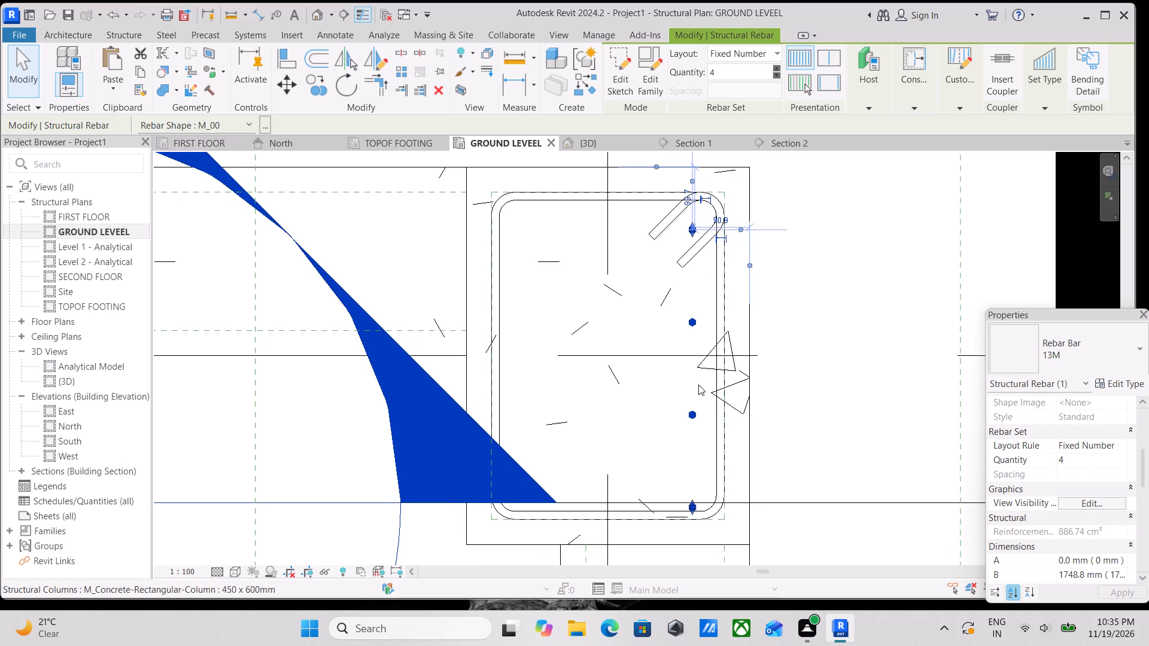
scroll(708, 498, "up", 2)
left_click_drag(686, 503, 683, 473)
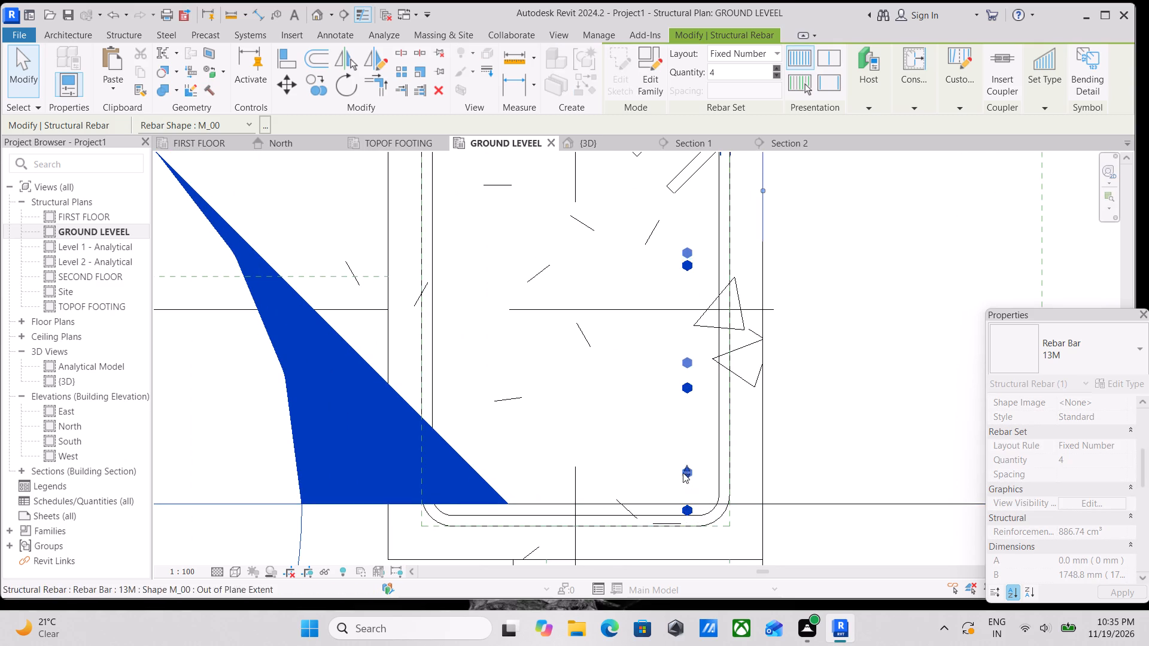
scroll(703, 449, "down", 1)
middle_click_drag(704, 452, 735, 604)
scroll(709, 324, "up", 2)
left_click_drag(722, 330, 723, 324)
Extend the bar set's lower end slightly back toward the tie's lower leg.
middle_click_drag(729, 392, 709, 295)
scroll(720, 361, "down", 1)
middle_click_drag(720, 361, 705, 321)
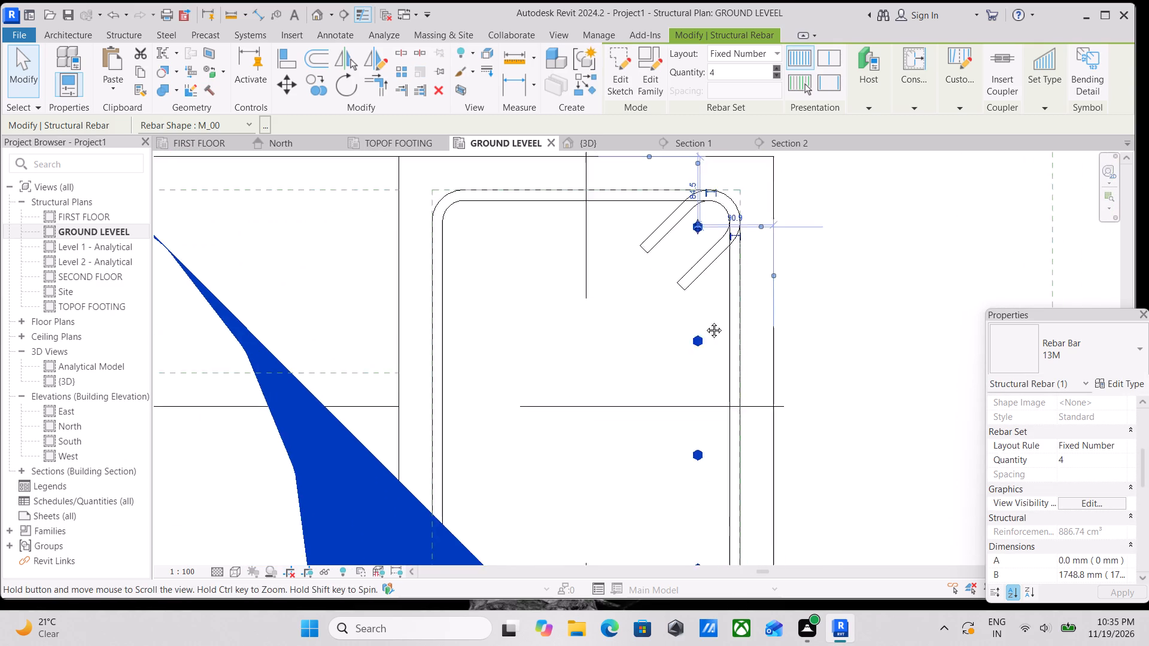
middle_click_drag(705, 321, 704, 269)
middle_click_drag(707, 446, 691, 349)
scroll(695, 456, "up", 2)
left_click_drag(670, 382, 678, 395)
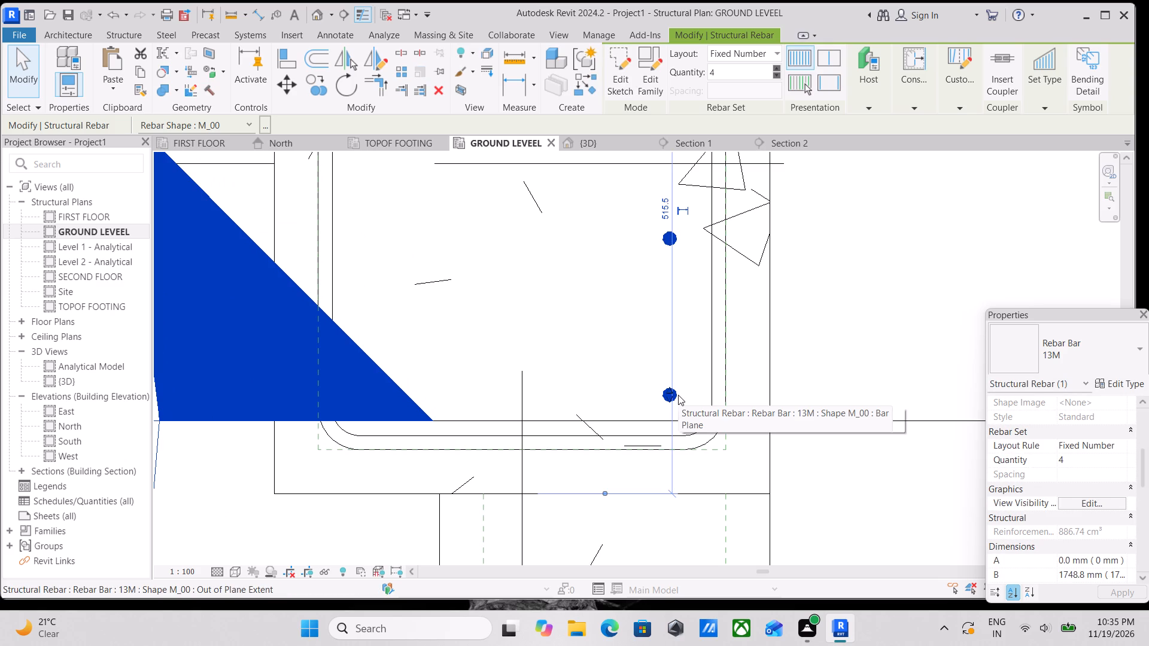
Nudge the four-bar set toward the tie's right leg, to about 81 mm from the column's right face.
key("Right")
key("Right")
key("Right")
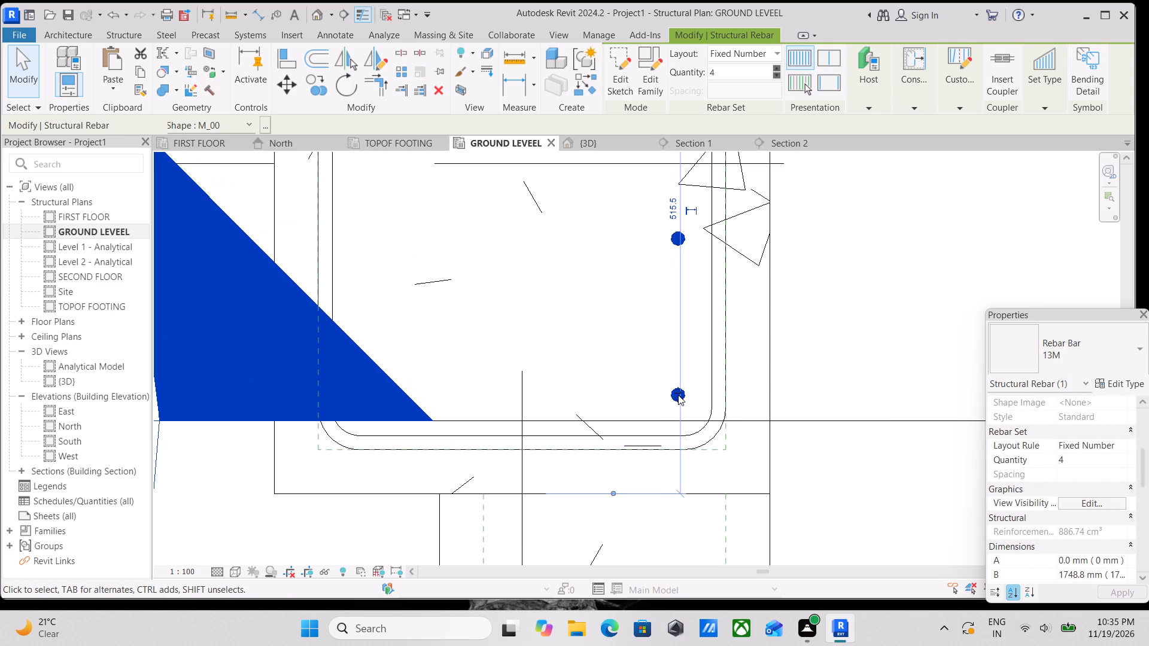
key("Right")
scroll(678, 395, "down", 1)
middle_click_drag(678, 395, 713, 521)
scroll(718, 446, "down", 1)
middle_click_drag(725, 456, 750, 551)
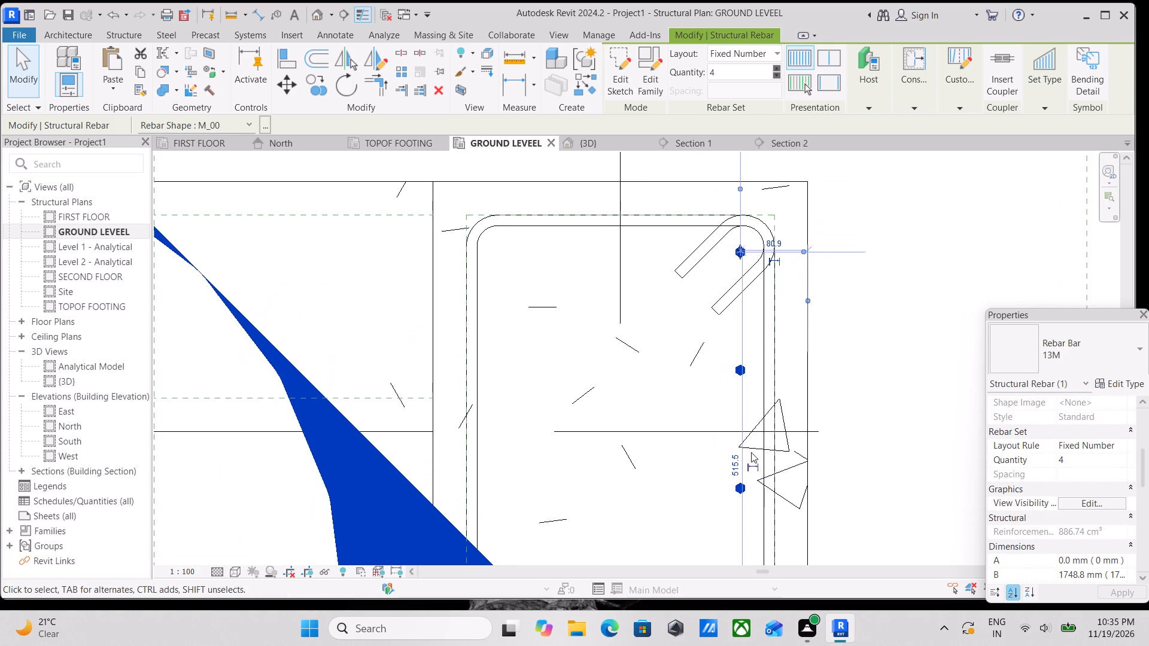
key("Escape")
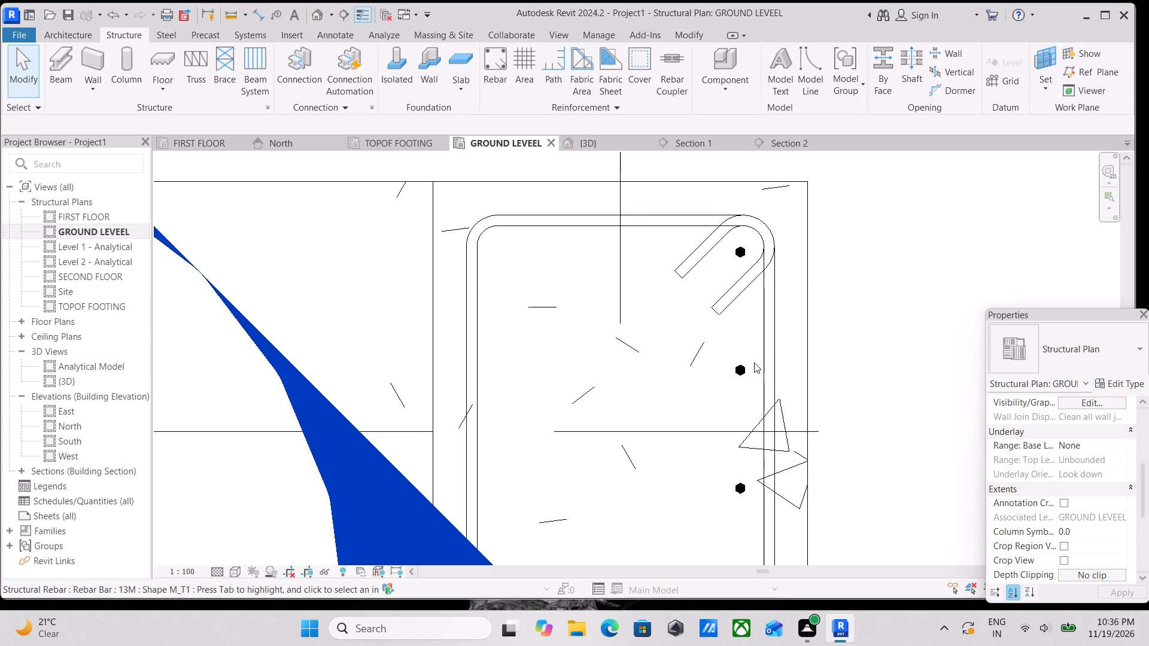
Mirror a copy of the four-bar set to the opposite side of the tie, drawing the axis along the column's vertical centreline.
left_click(741, 369)
middle_click_drag(570, 359, 599, 376)
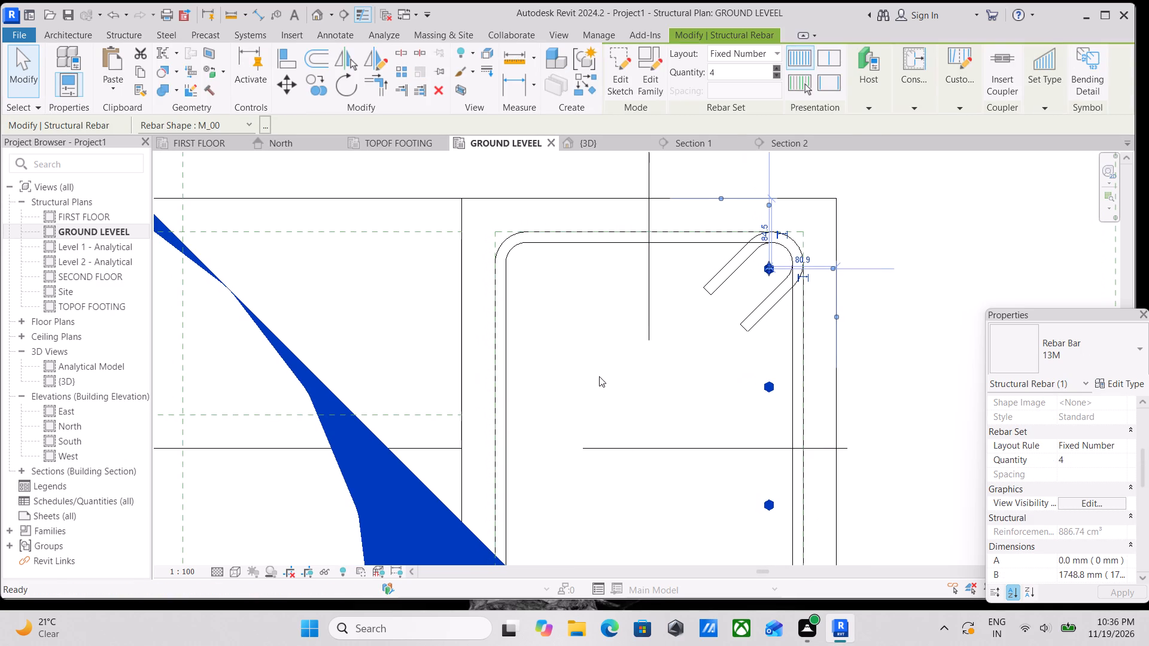
type("DM")
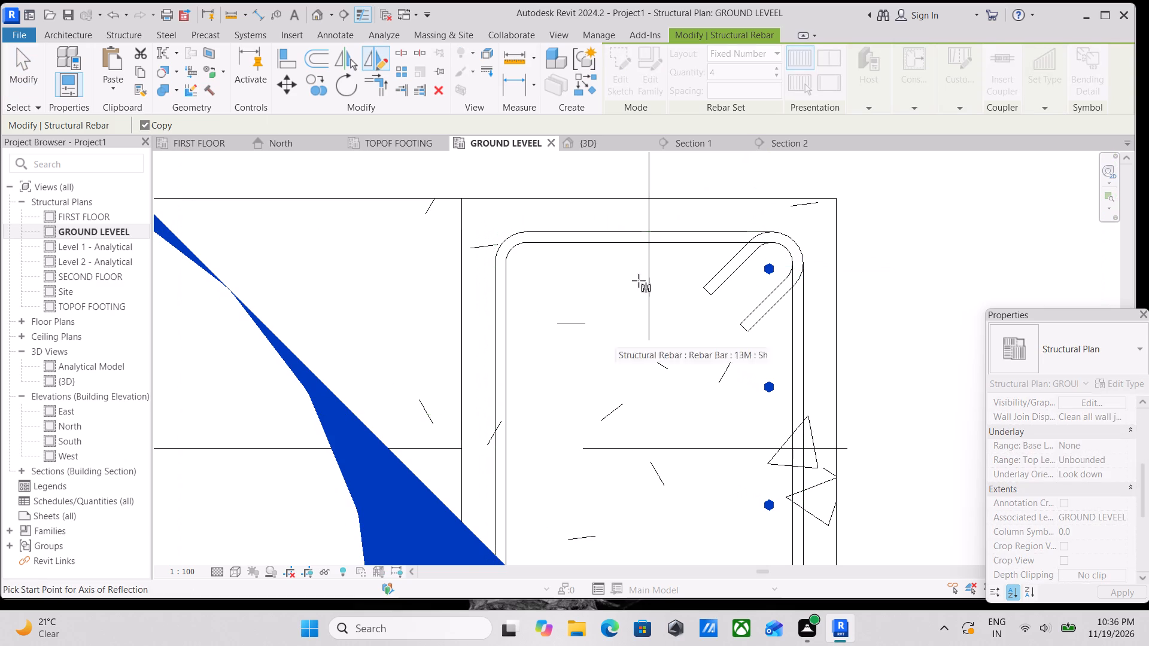
left_click(652, 247)
scroll(665, 464, "down", 1)
middle_click_drag(665, 464, 631, 354)
left_click(611, 436)
scroll(611, 436, "down", 2)
middle_click_drag(611, 436, 614, 441)
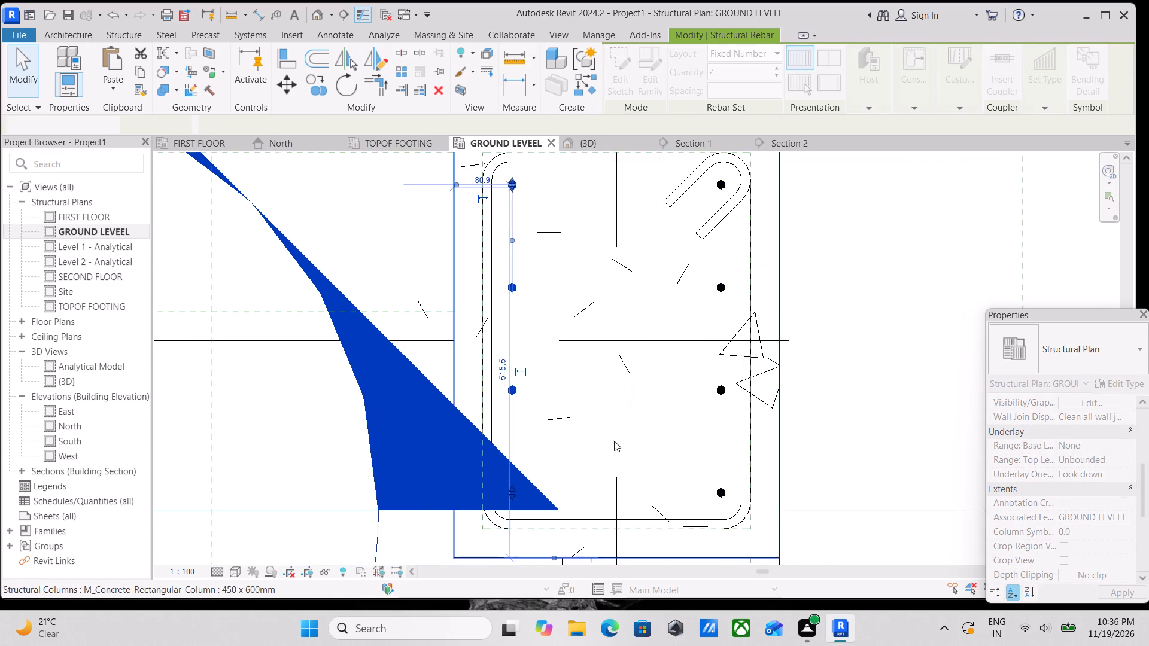
middle_click_drag(614, 441, 645, 480)
key("Escape")
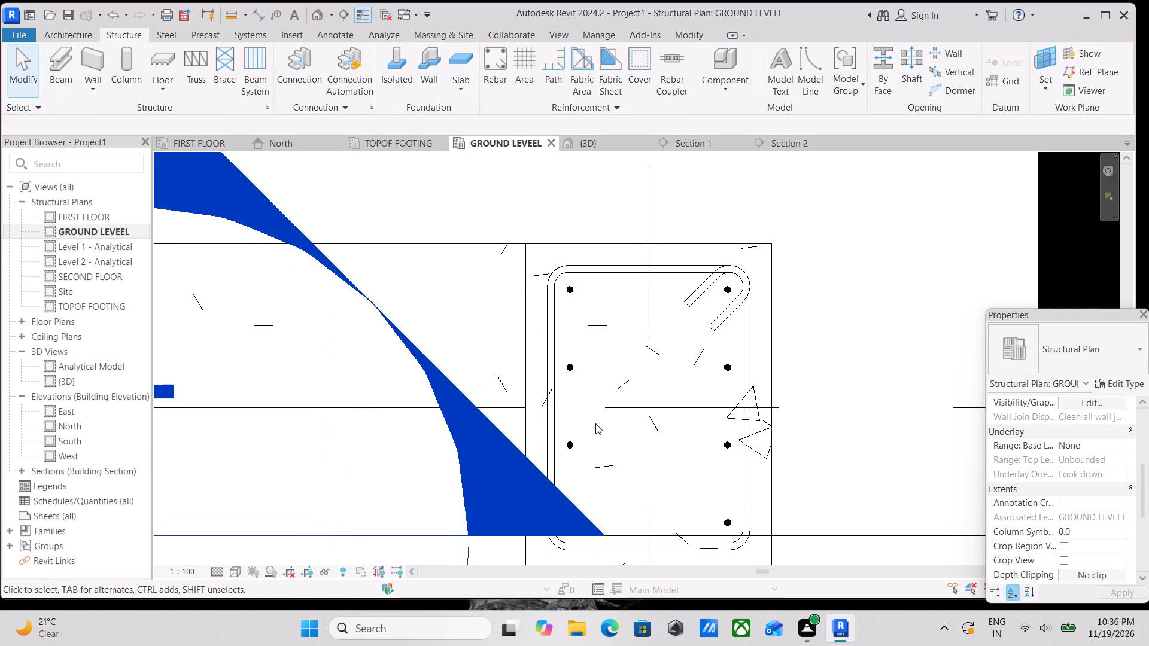
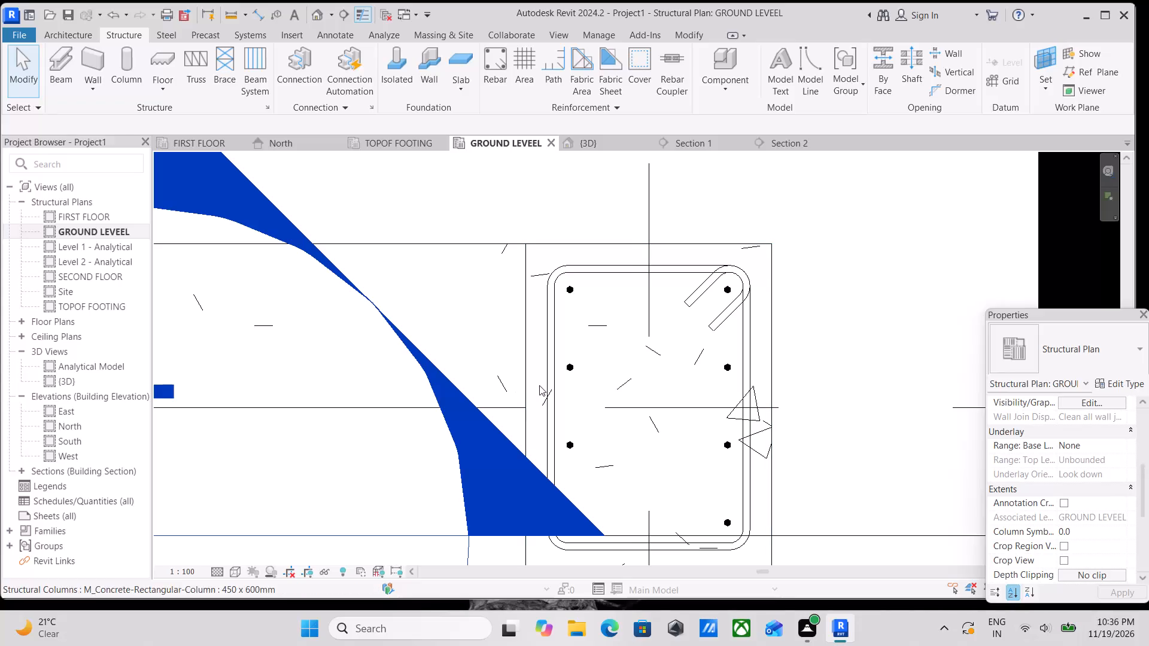
Nudge the mirrored four-bar set inward from the tie's left leg toward the column's vertical centreline.
left_click(575, 361)
scroll(578, 404, "up", 1)
middle_click_drag(573, 403, 534, 395)
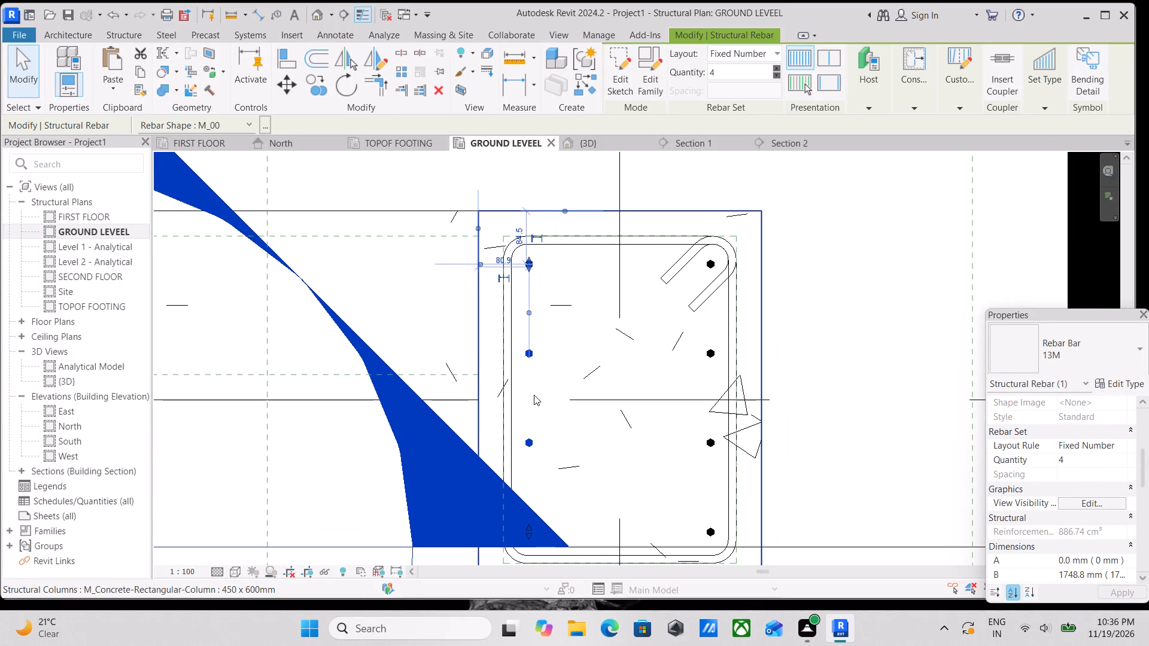
key("Right")
key("Right")
key("Right")
key("Right")
key("Right")
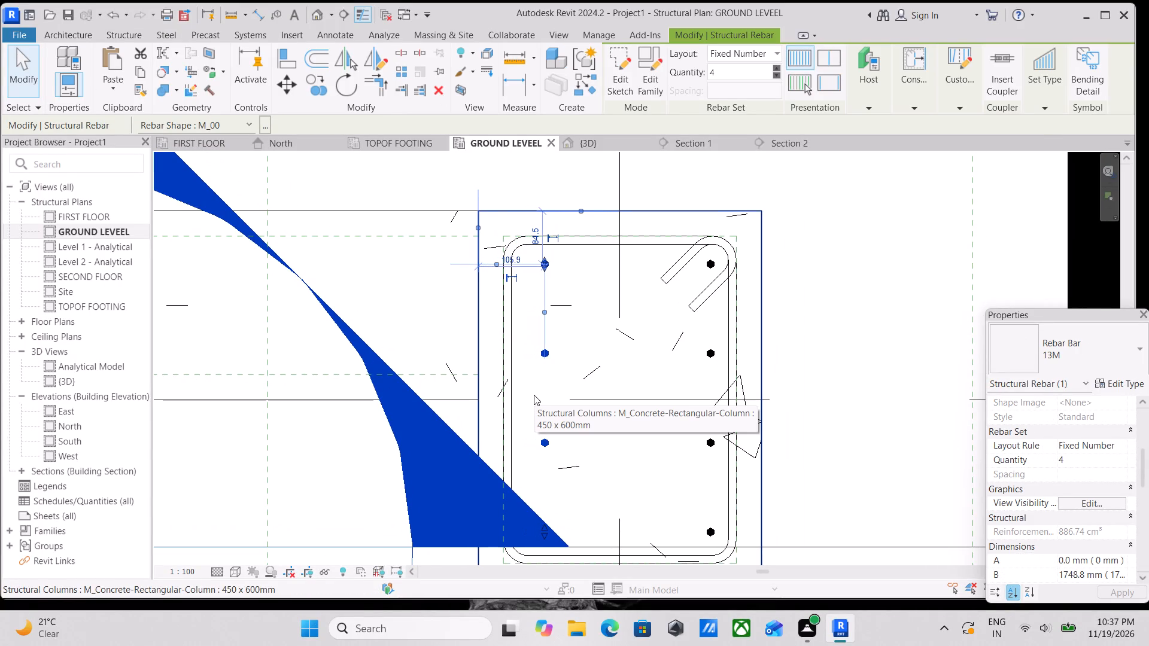
key("Left")
scroll(639, 355, "down", 2)
key("Escape")
scroll(640, 364, "down", 3)
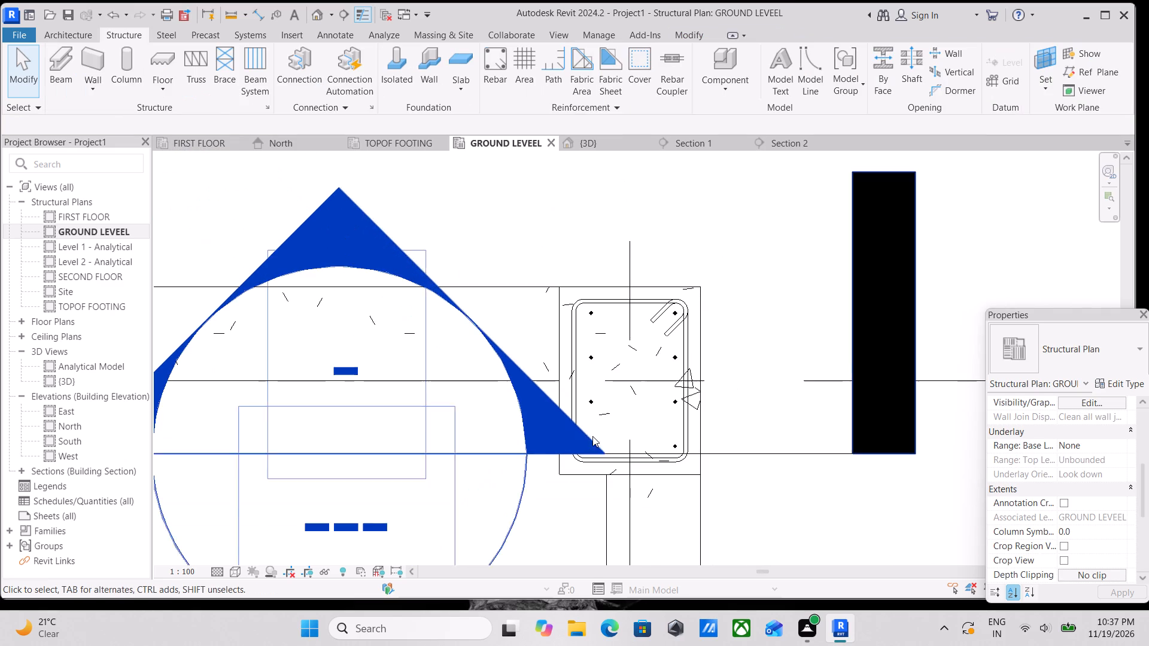
Examine the frame, the footing reinforcement and the grid A/4 column's bars from all sides in the 3D view.
left_click(577, 139)
scroll(652, 493, "up", 3)
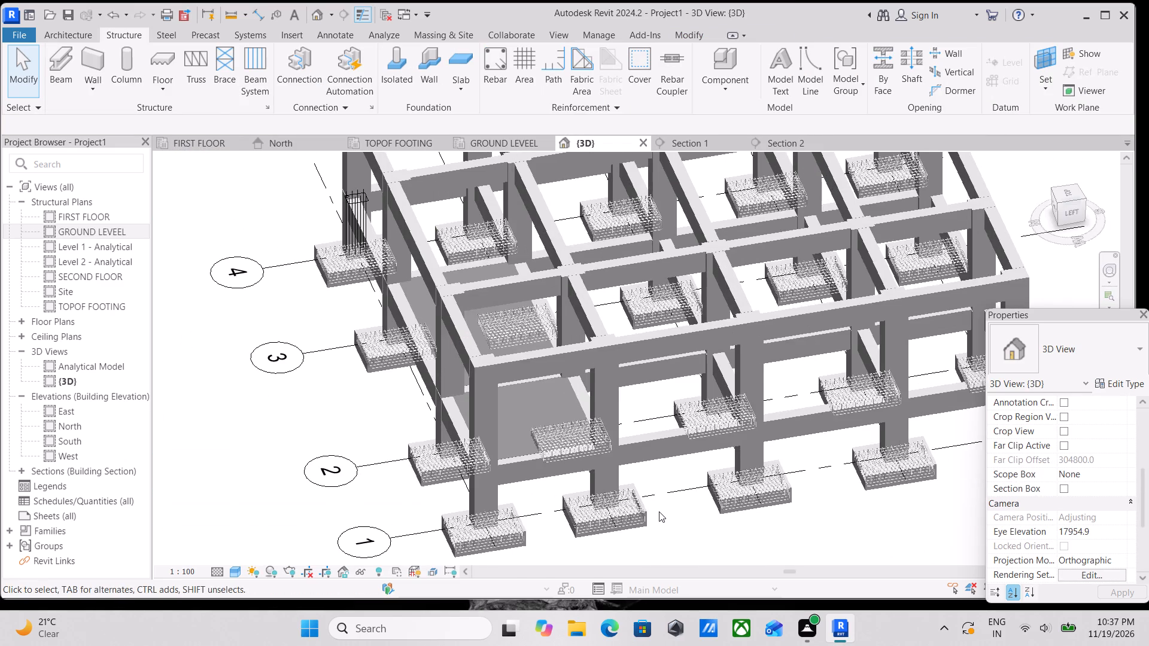
left_click(1088, 212)
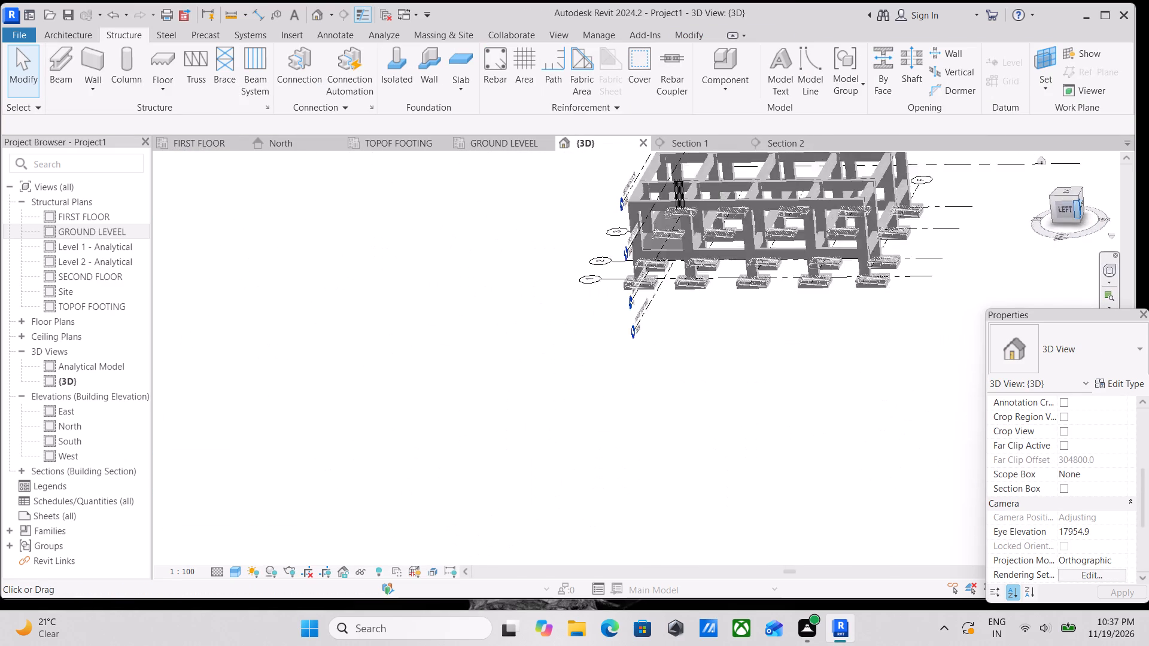
scroll(715, 424, "up", 1)
middle_click_drag(630, 403, 531, 556, "shift")
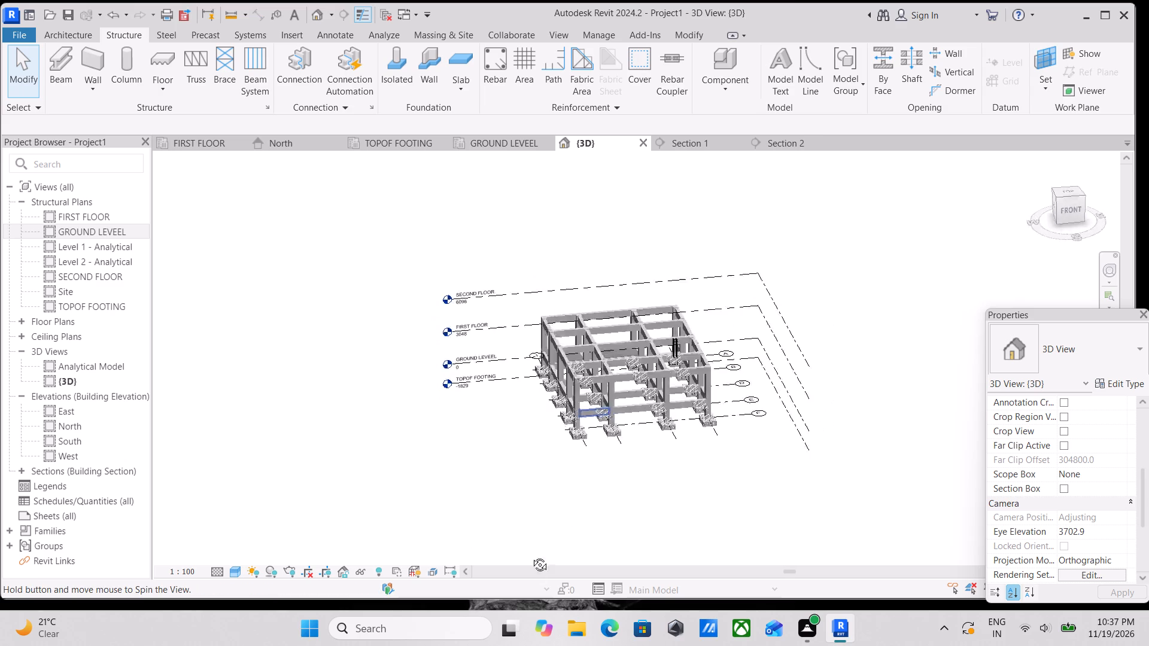
middle_click_drag(531, 556, 501, 580, "shift")
scroll(542, 411, "up", 3)
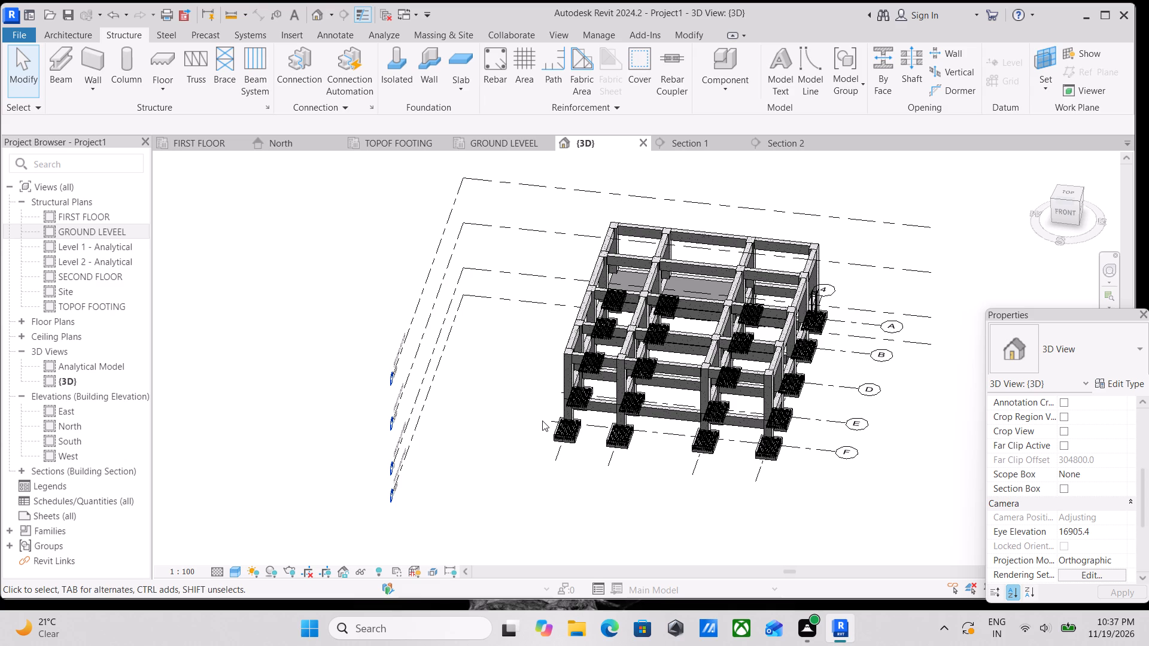
scroll(461, 449, "up", 2)
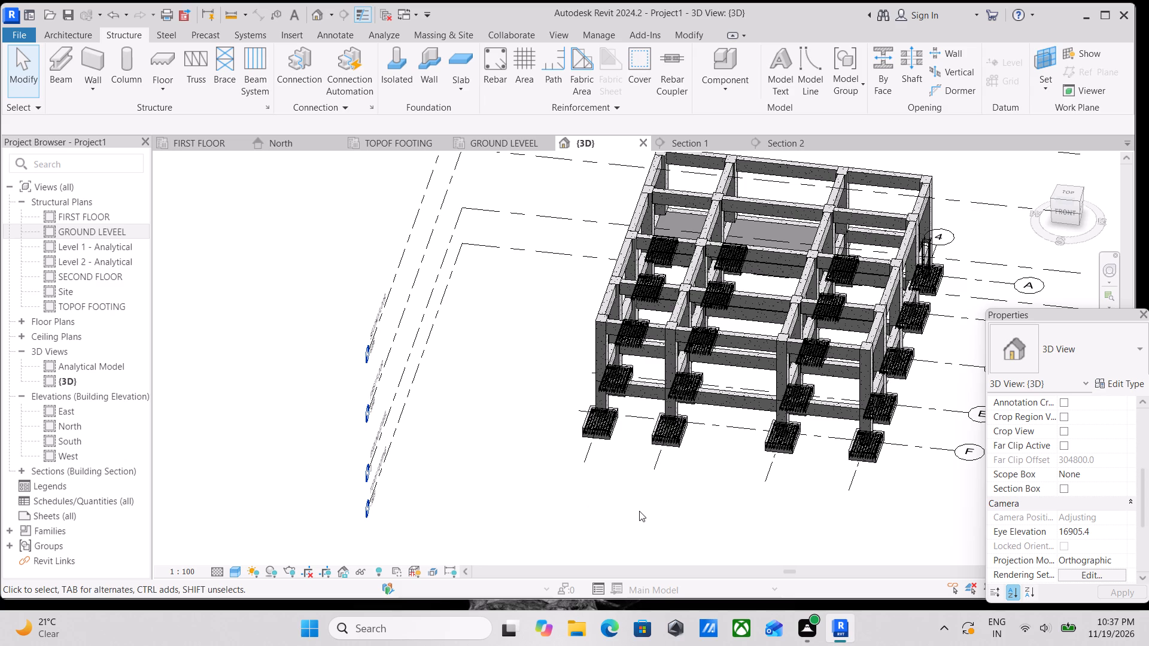
scroll(650, 525, "up", 2)
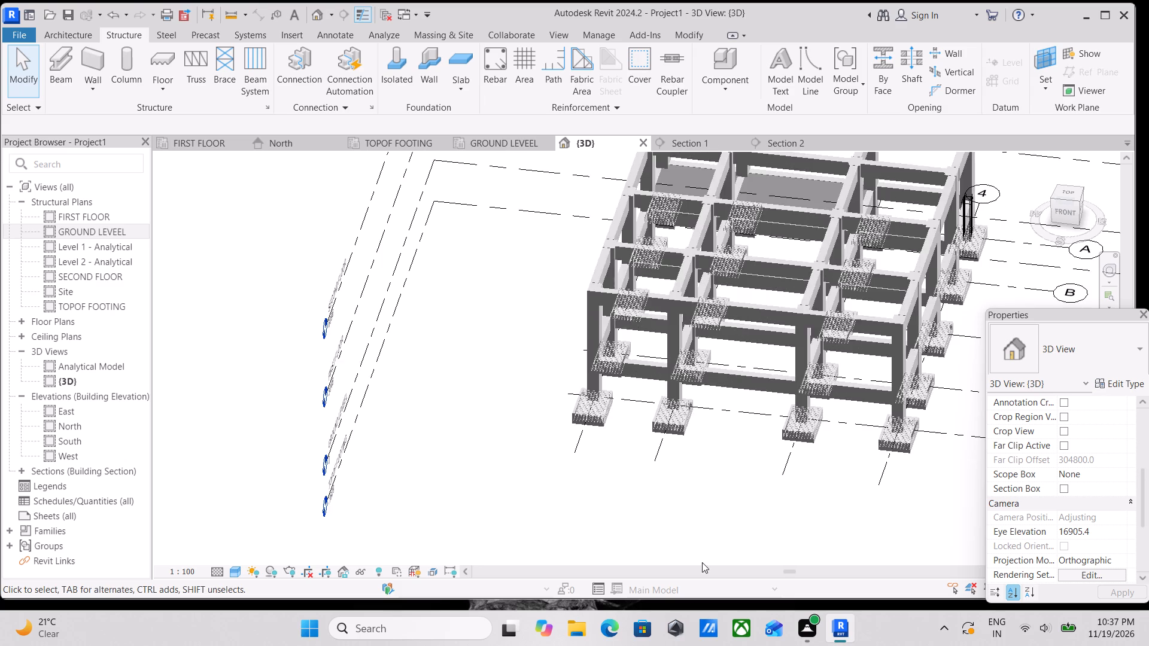
scroll(729, 512, "down", 3)
middle_click_drag(776, 513, 737, 507, "shift")
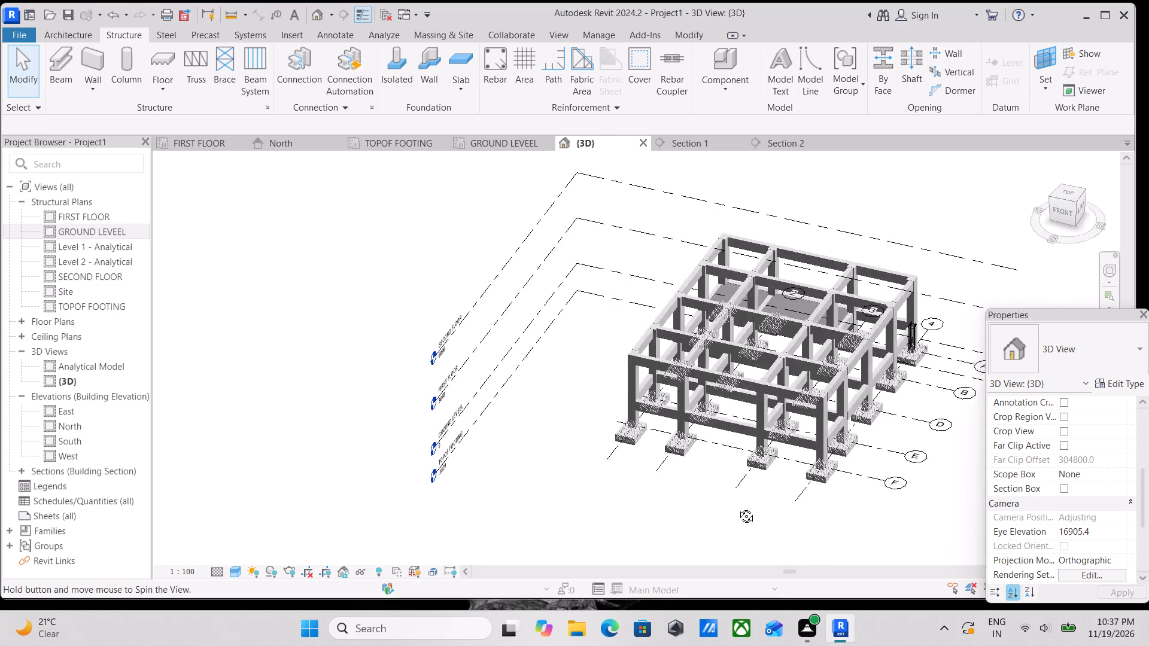
middle_click_drag(737, 507, 612, 464, "shift")
scroll(768, 527, "up", 4)
middle_click_drag(693, 471, 692, 471)
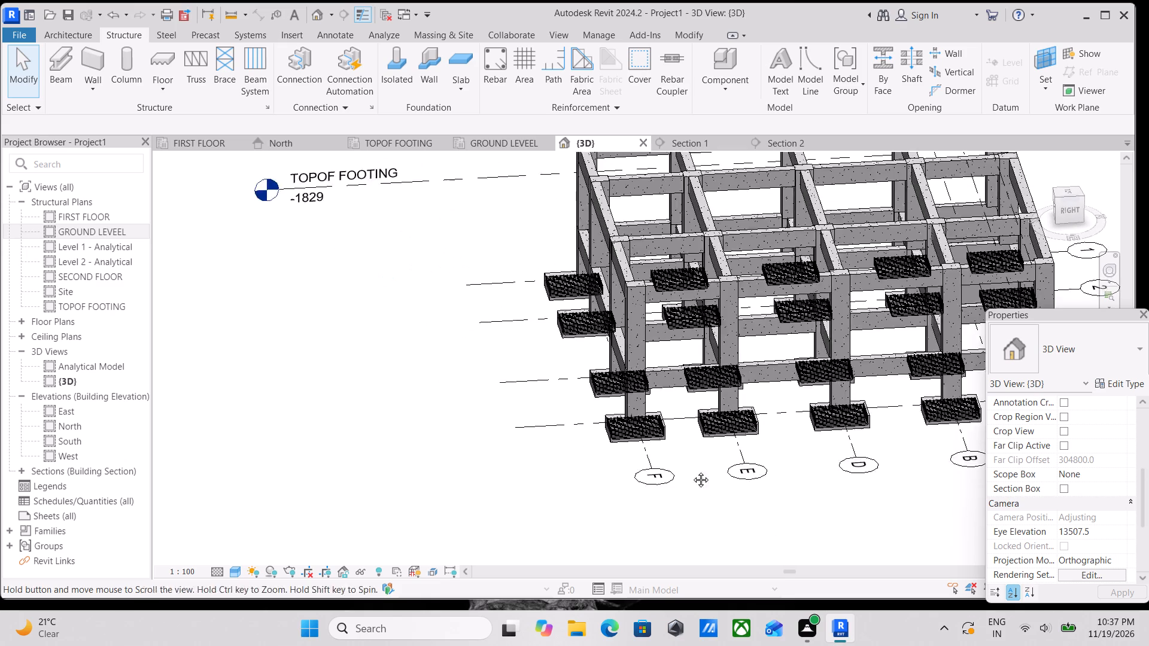
middle_click_drag(692, 471, 519, 498)
scroll(861, 504, "up", 2)
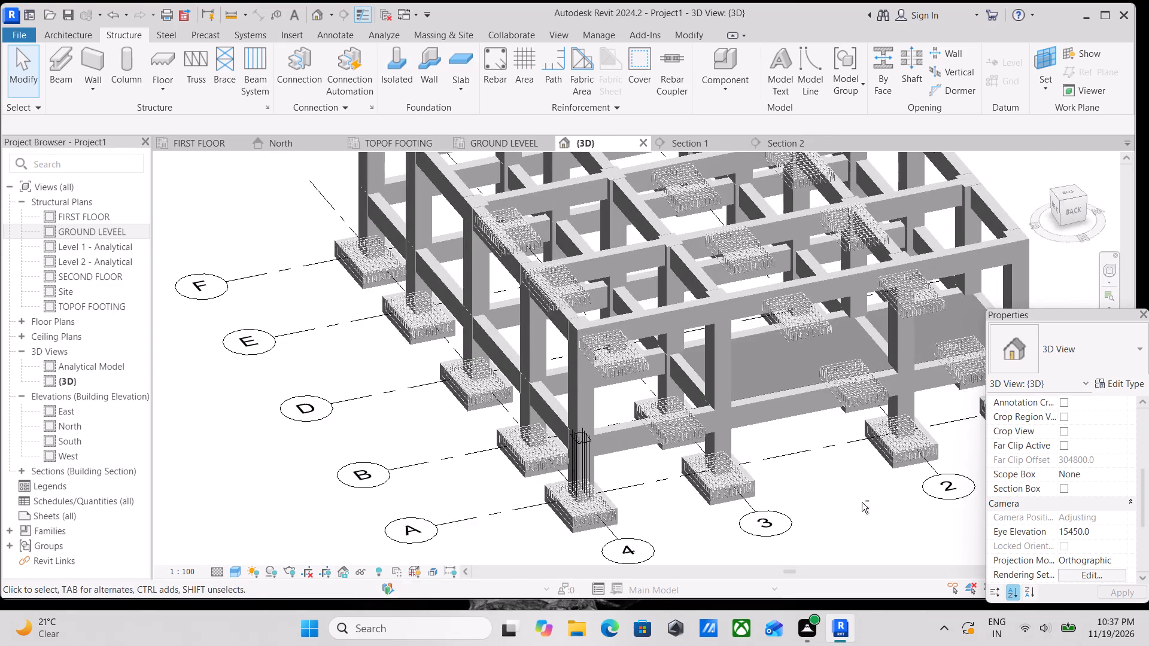
middle_click_drag(859, 502, 586, 431, "shift")
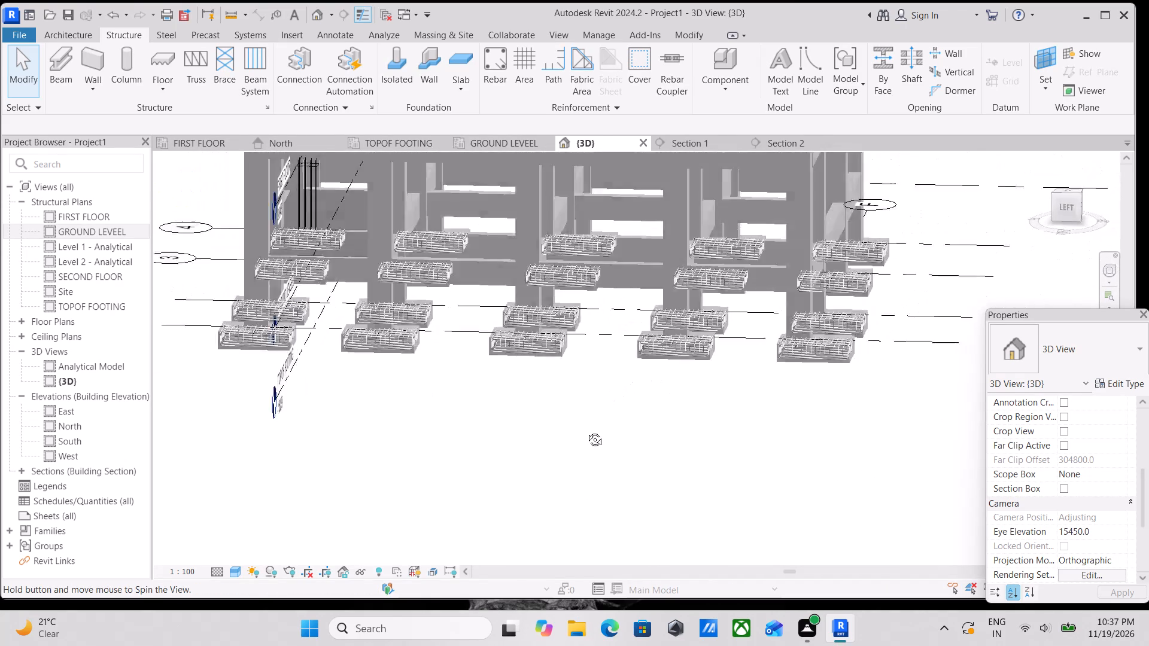
middle_click_drag(586, 431, 614, 552, "shift")
middle_click_drag(537, 445, 803, 479, "shift")
middle_click_drag(607, 470, 715, 334)
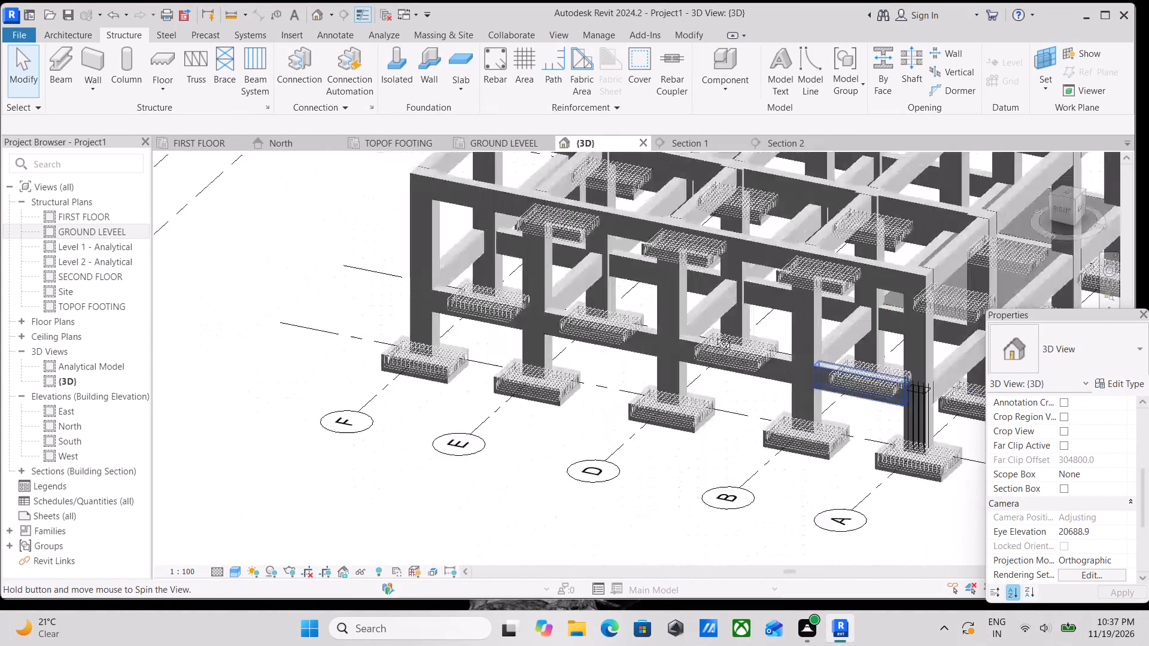
middle_click_drag(715, 334, 762, 293)
middle_click_drag(626, 331, 670, 418, "shift")
scroll(670, 418, "down", 2)
middle_click_drag(670, 418, 648, 449)
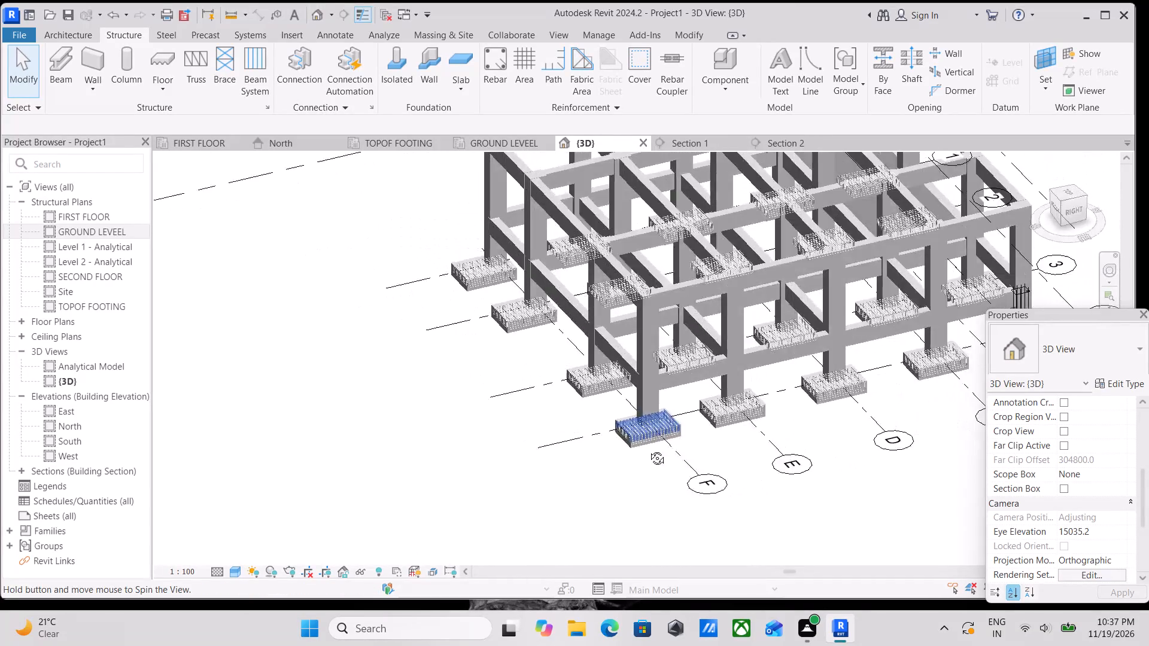
middle_click_drag(648, 449, 645, 504)
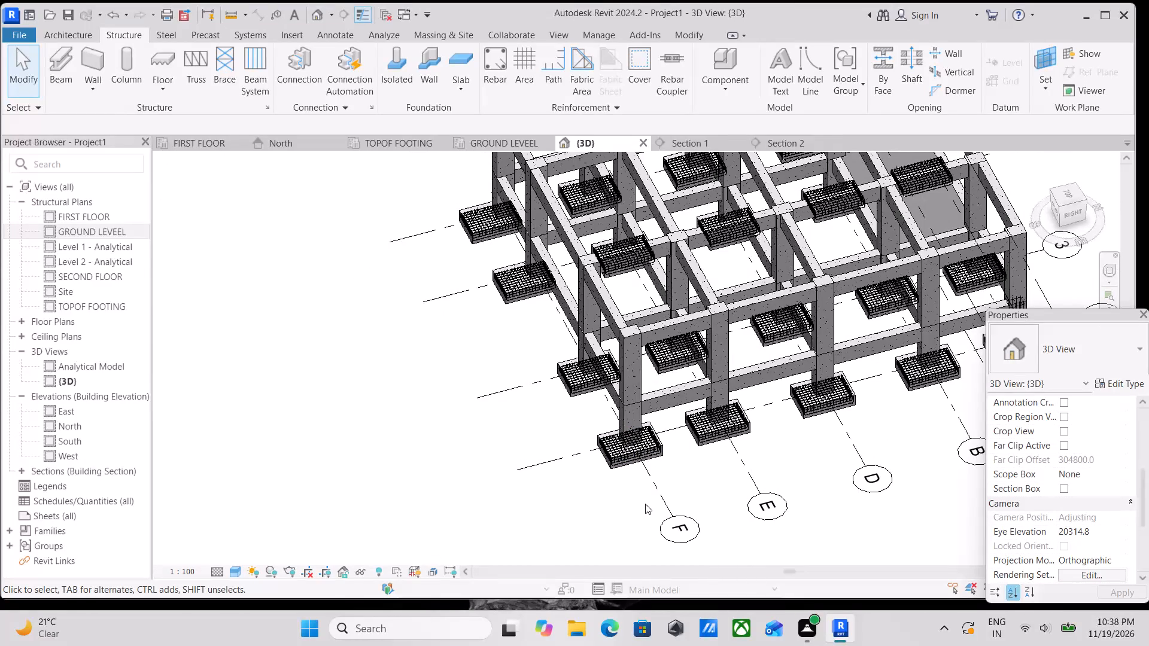
scroll(619, 497, "up", 1)
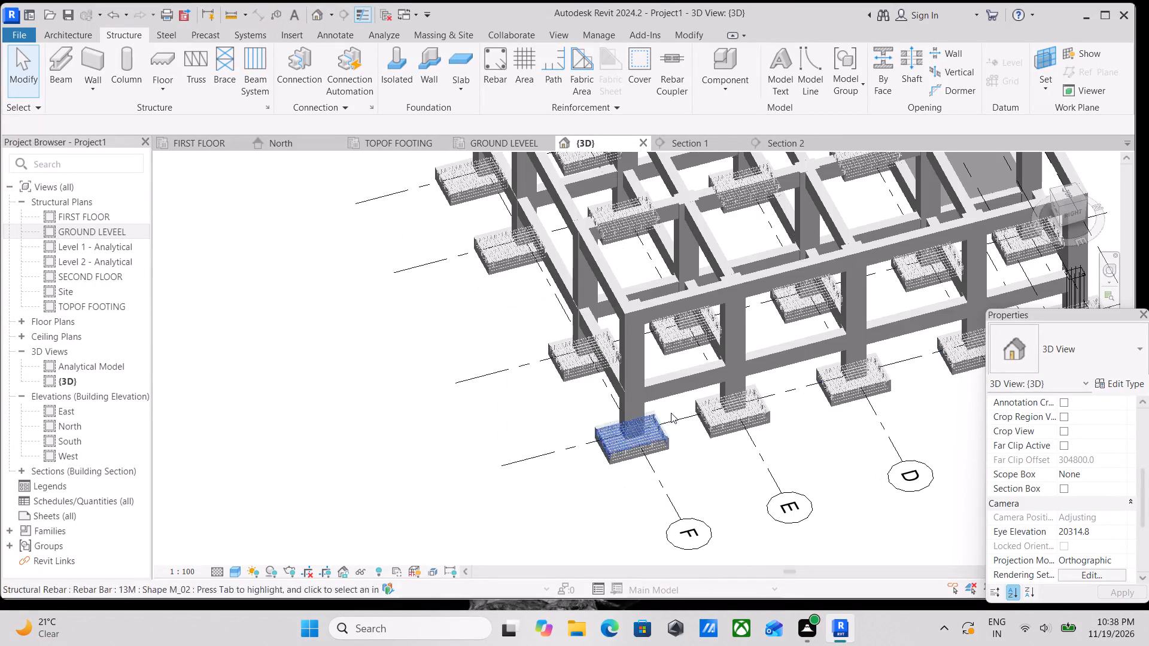
middle_click_drag(672, 412, 710, 426)
middle_click_drag(686, 404, 905, 337, "shift")
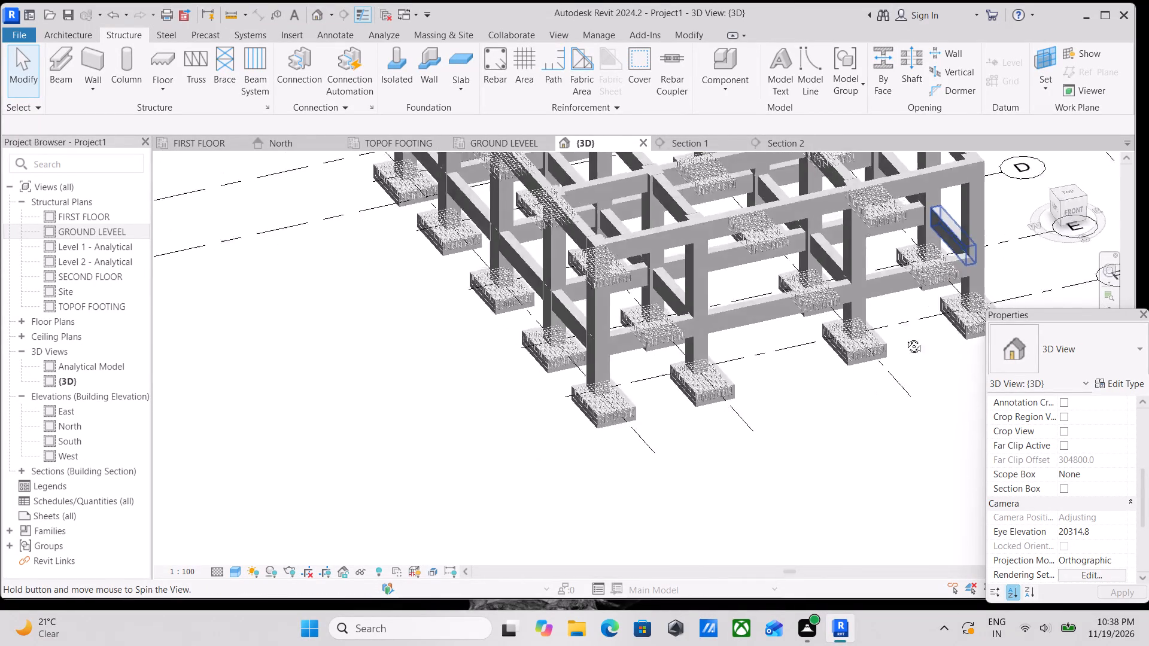
middle_click_drag(905, 337, 873, 364, "shift")
middle_click_drag(726, 356, 902, 312)
middle_click_drag(654, 339, 597, 458, "shift")
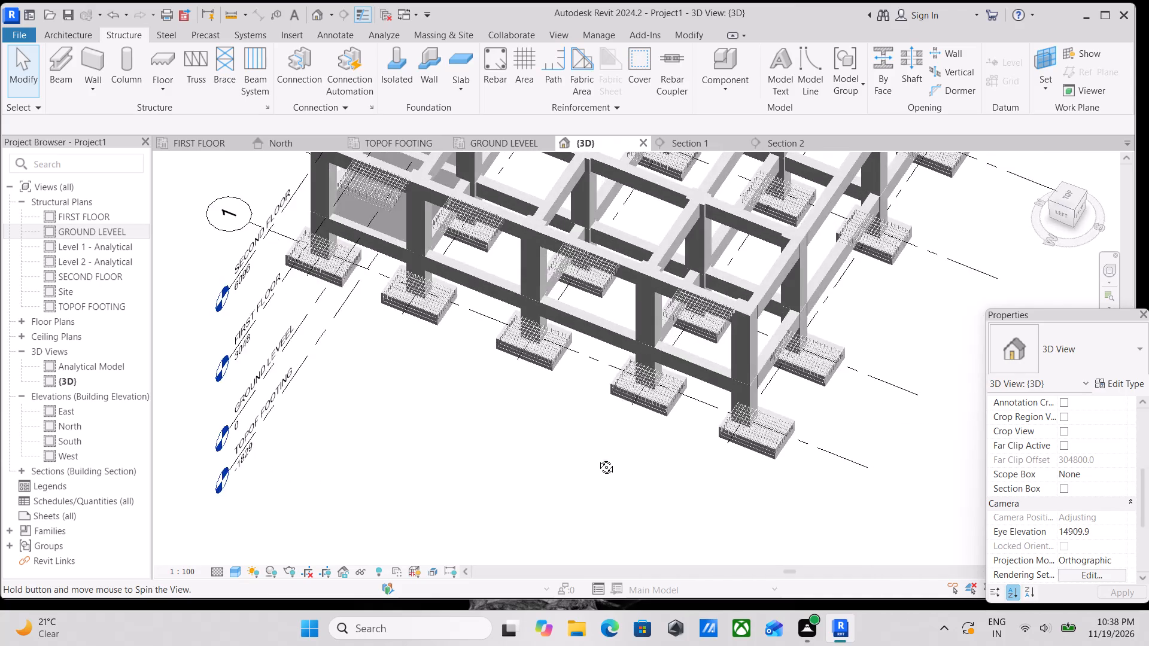
middle_click_drag(597, 458, 784, 429, "shift")
middle_click_drag(591, 418, 659, 371, "shift")
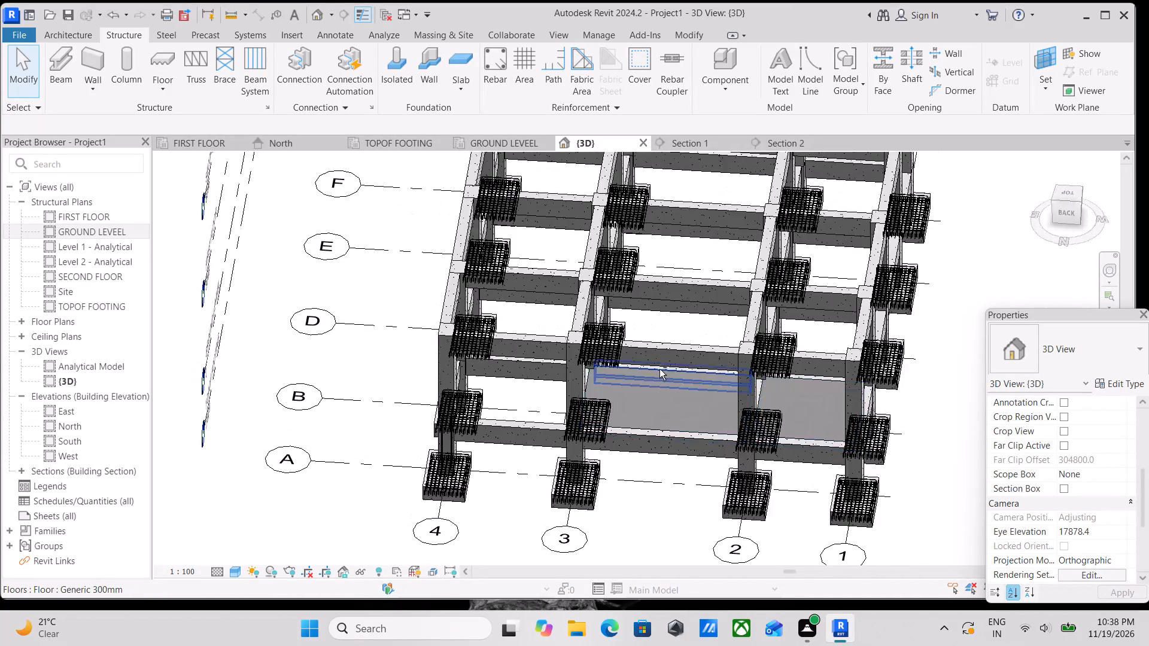
middle_click_drag(661, 371, 492, 264, "shift")
middle_click_drag(624, 291, 566, 376, "shift")
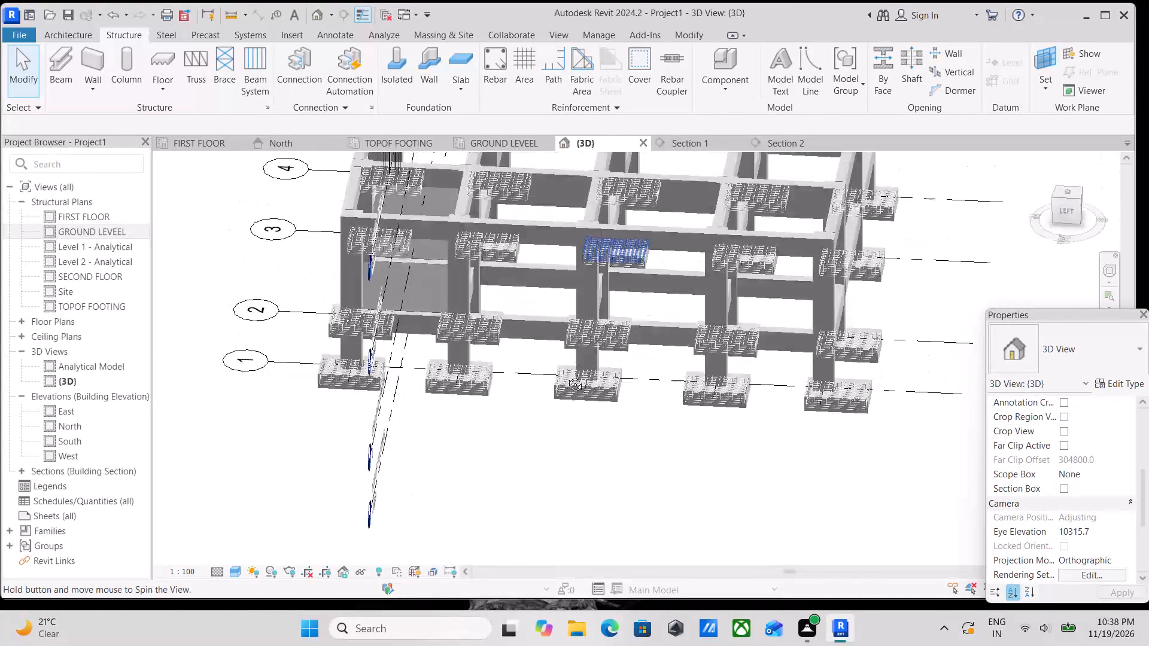
middle_click_drag(566, 376, 545, 377, "shift")
middle_click_drag(756, 346, 630, 400)
scroll(862, 317, "up", 1)
middle_click_drag(862, 317, 643, 464)
middle_click_drag(673, 370, 594, 212, "shift")
scroll(594, 212, "down", 2, "shift")
middle_click_drag(692, 362, 639, 278)
middle_click_drag(692, 370, 619, 272, "shift")
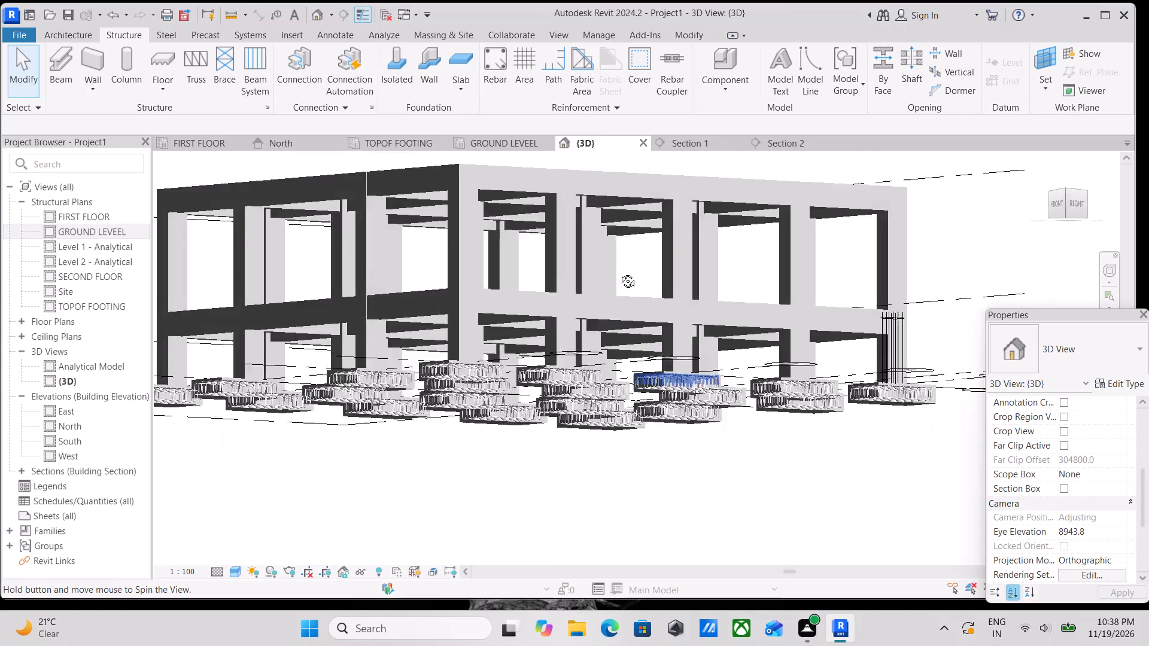
middle_click_drag(619, 272, 472, 417, "shift")
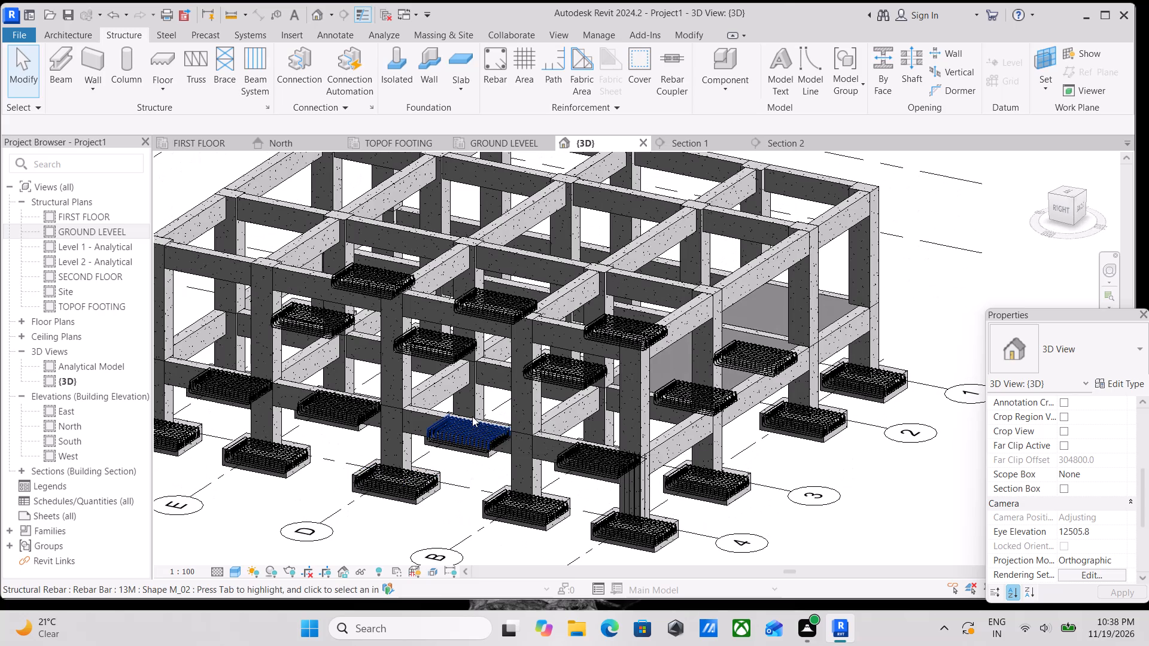
scroll(469, 418, "down", 3)
middle_click_drag(469, 418, 519, 449)
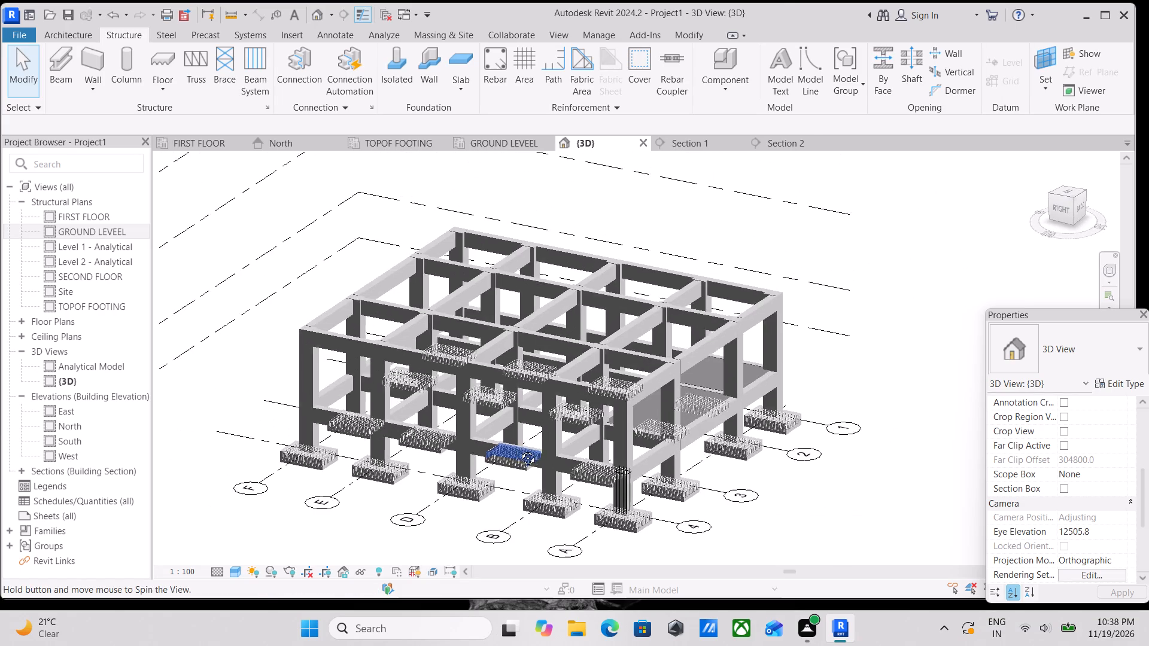
middle_click_drag(519, 449, 538, 462)
In Section 2, review the view visibility states of both vertical bar sets and the M_T1 tie, and dismiss the save reminder.
left_click(797, 146)
scroll(822, 394, "up", 1)
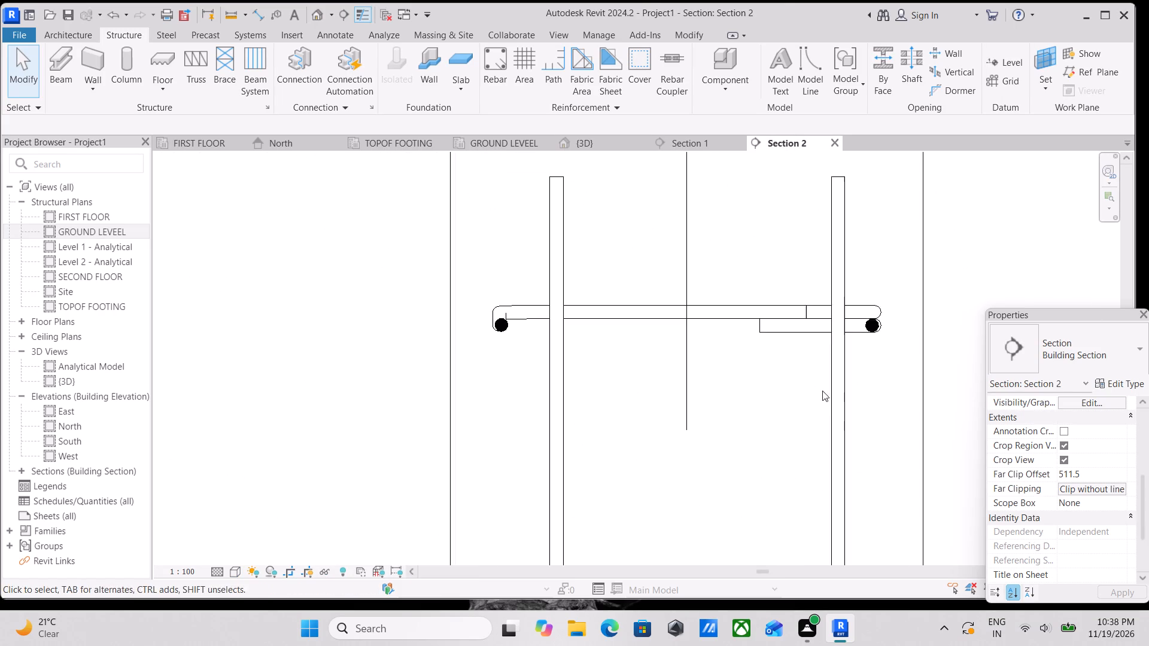
middle_click_drag(817, 385, 764, 340)
left_click(783, 341)
scroll(1020, 504, "down", 2)
scroll(1114, 444, "up", 1)
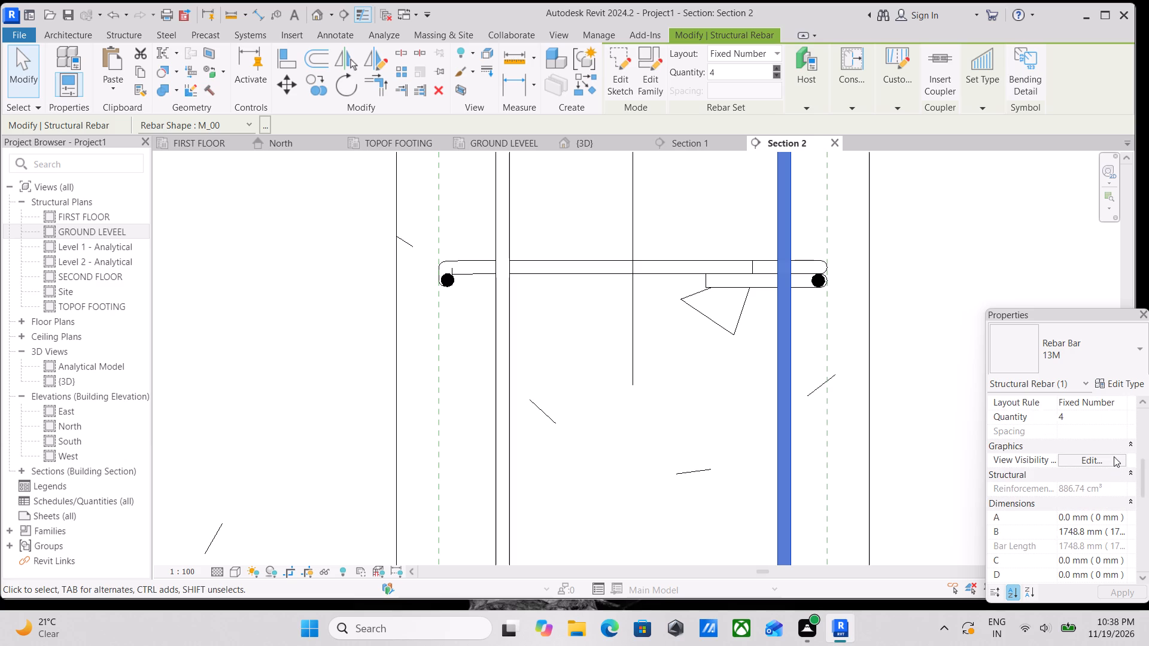
left_click(1114, 459)
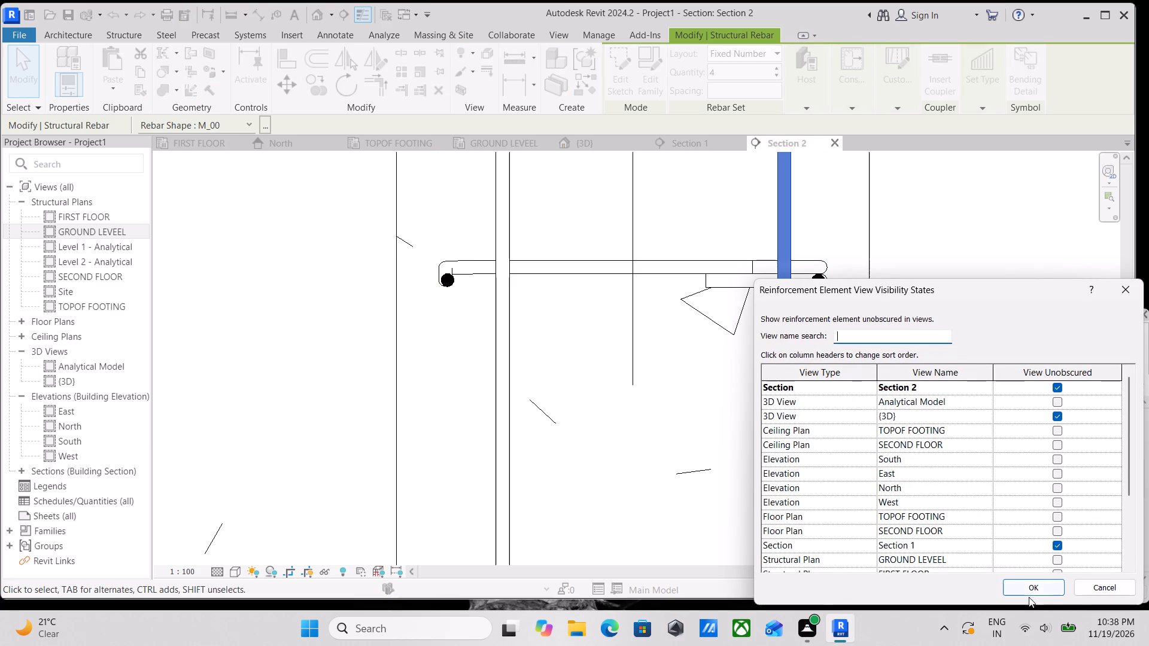
left_click(1028, 590)
left_click(702, 285)
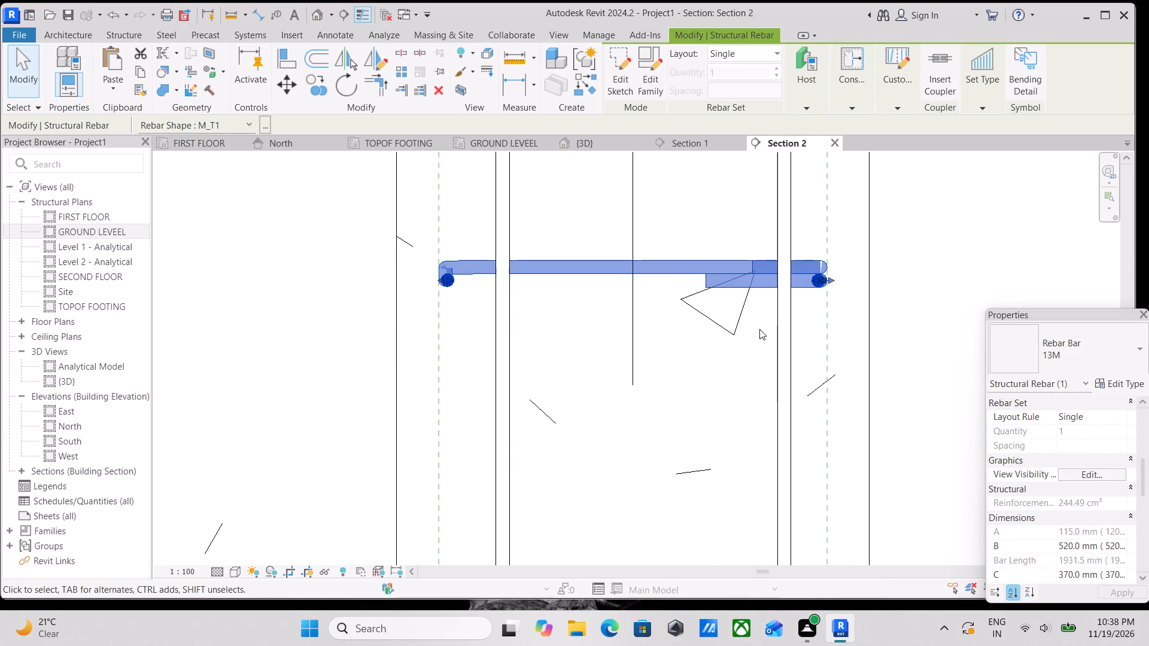
left_click(1079, 479)
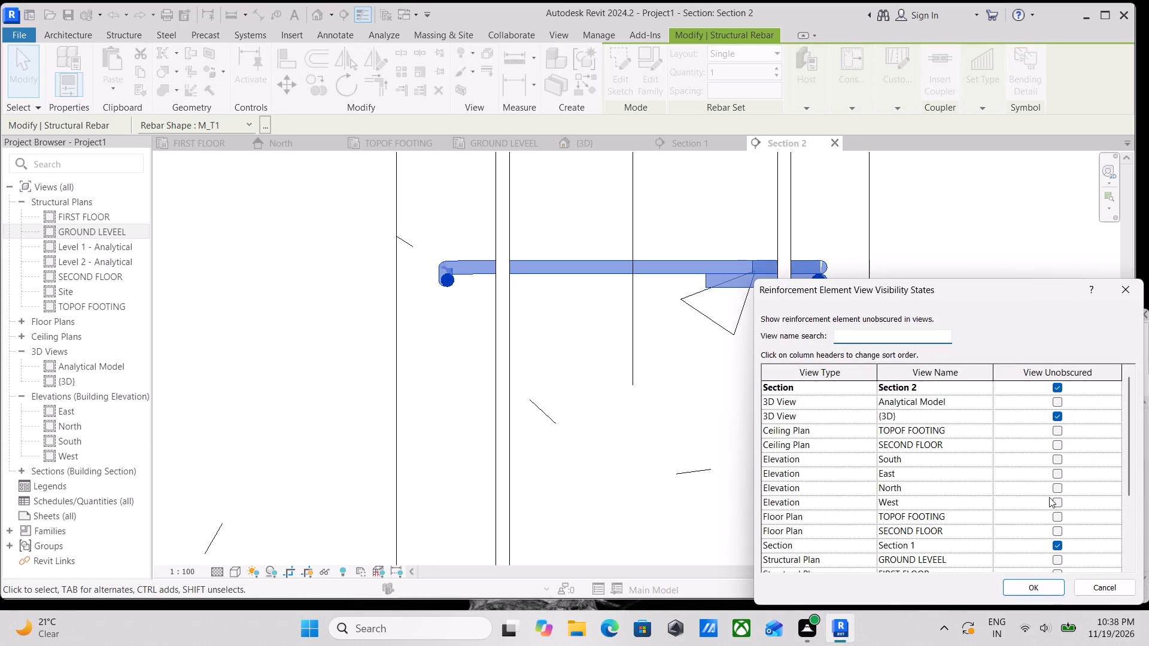
left_click(1031, 586)
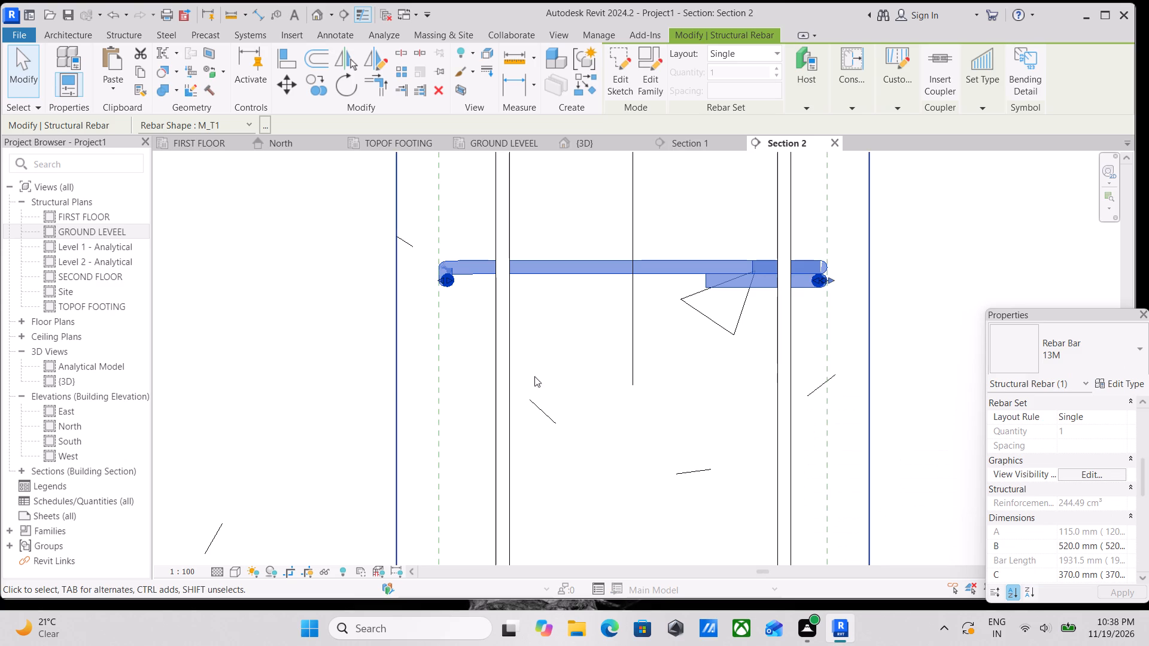
left_click(512, 373)
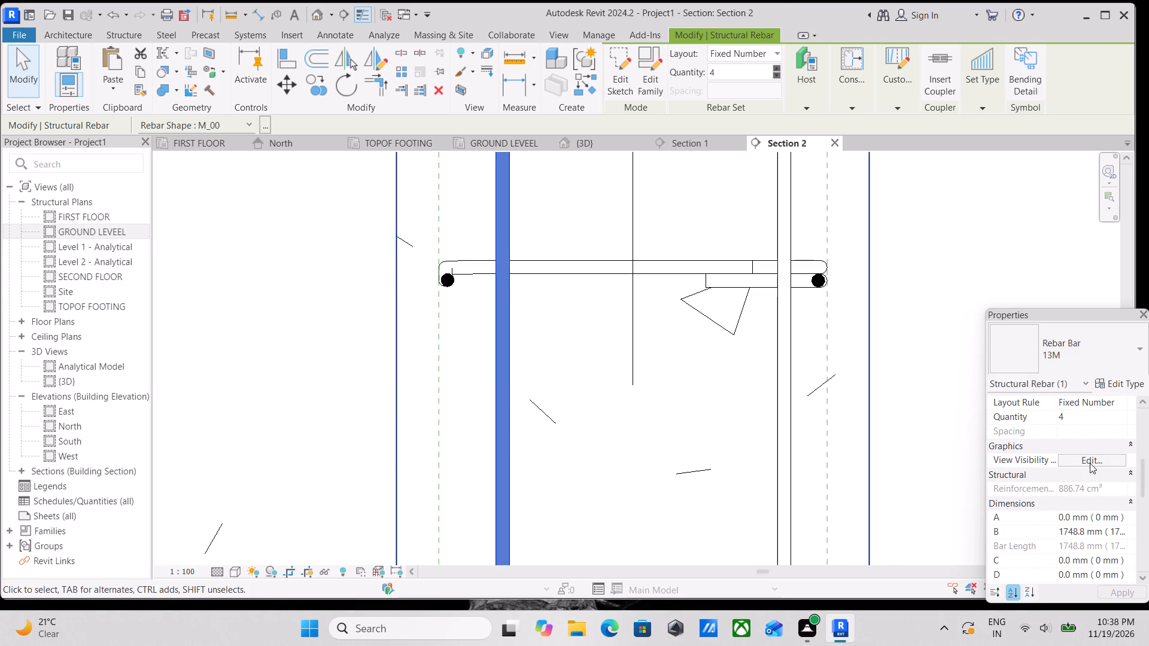
left_click(1090, 463)
left_click(1033, 584)
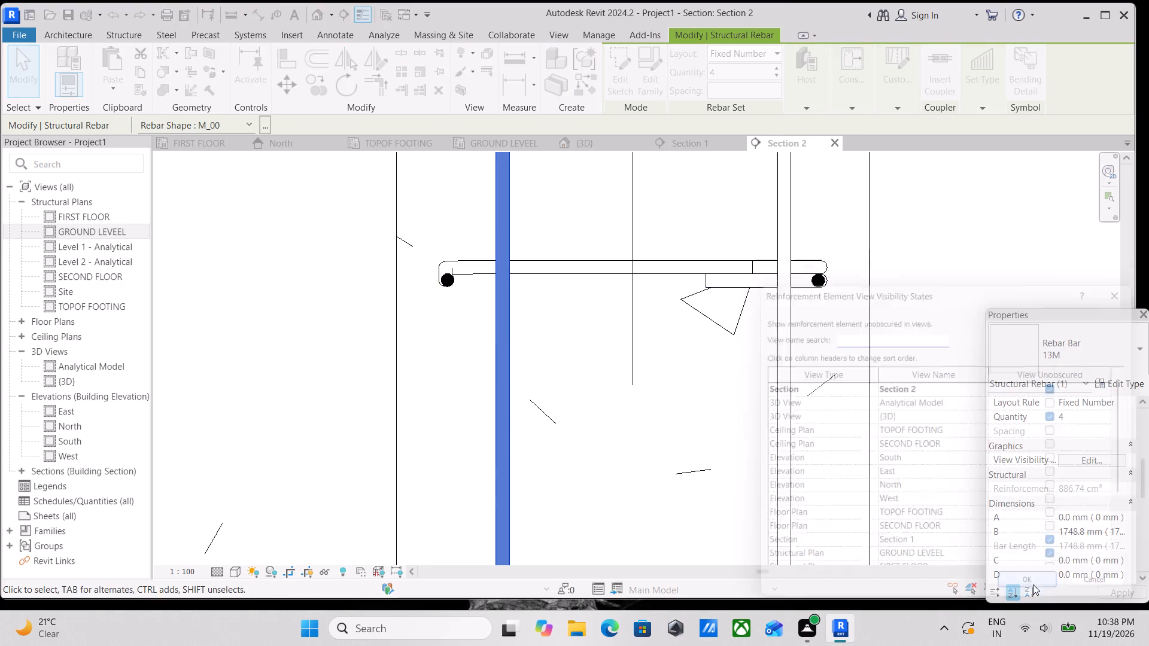
scroll(760, 497, "down", 3)
key("Escape")
scroll(762, 465, "down", 3)
key("Escape")
scroll(764, 463, "down", 2)
middle_click_drag(764, 464, 740, 520, "shift")
left_click(698, 187)
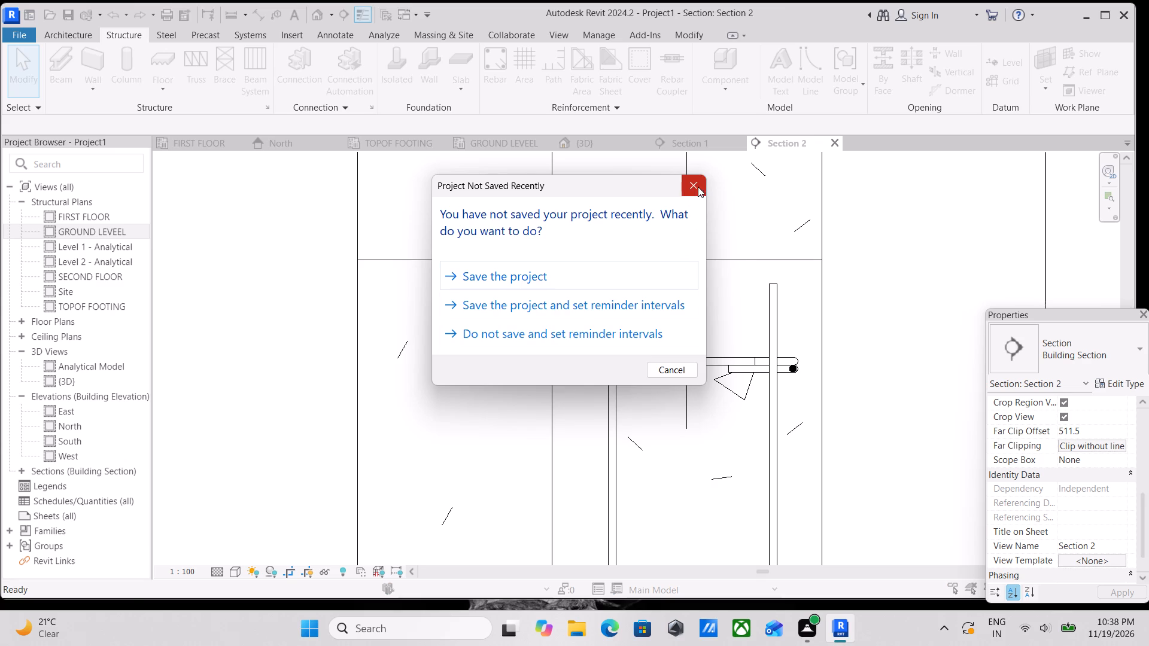
scroll(697, 406, "down", 3)
middle_click_drag(697, 406, 696, 441, "shift")
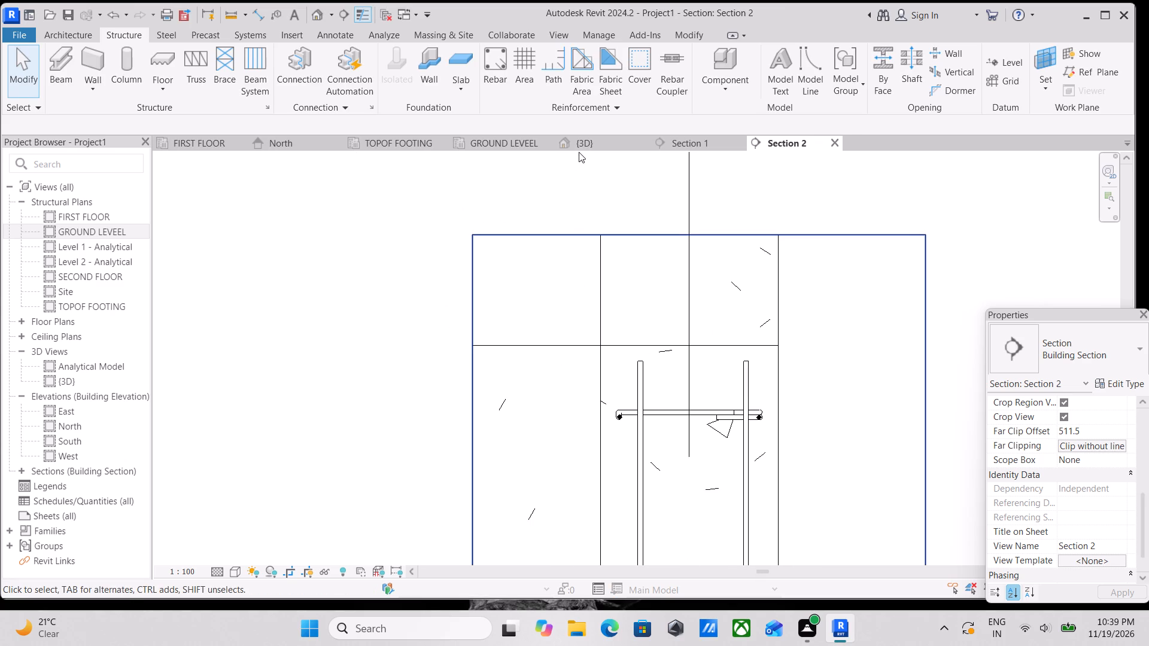
In the 3D view, examine the frame and footing reinforcement from several sides and the grid A/4 column's tie up close.
left_click(582, 144)
middle_click_drag(649, 308, 519, 250, "shift")
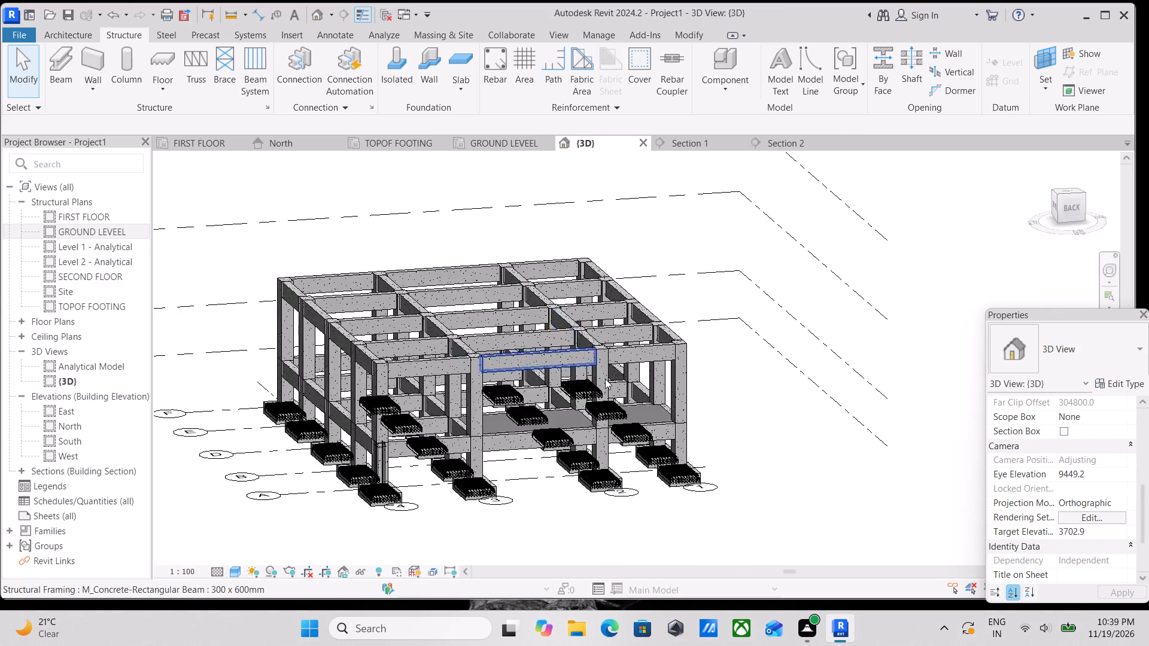
middle_click_drag(624, 394, 791, 469)
middle_click_drag(604, 510, 873, 431, "shift")
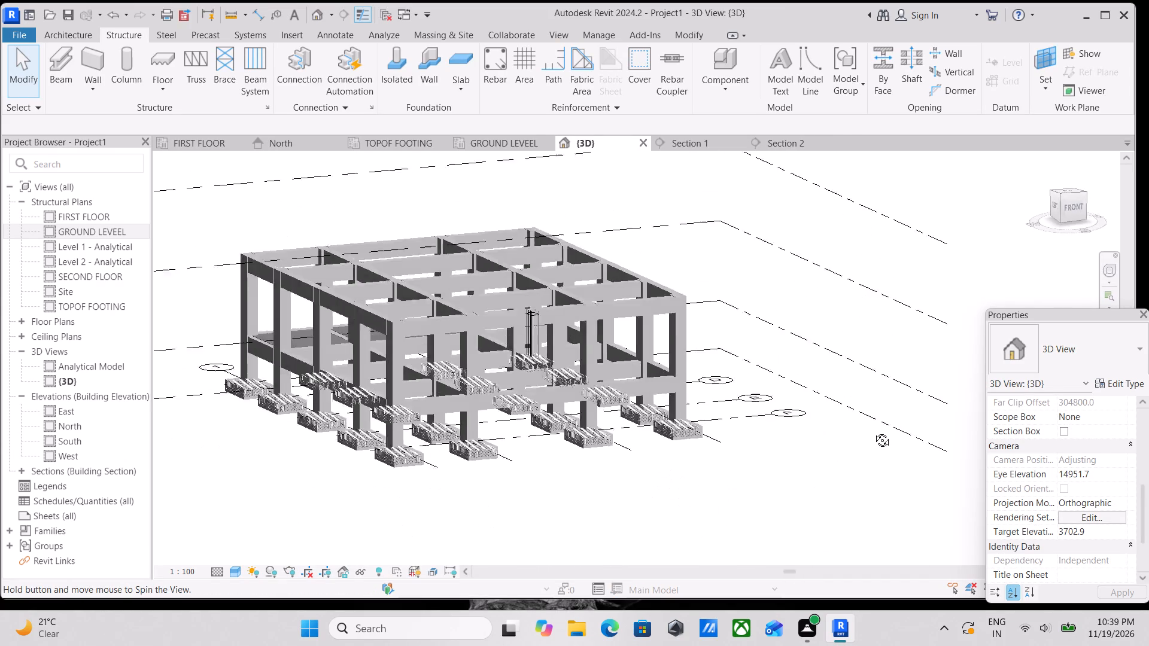
middle_click_drag(873, 431, 876, 441, "shift")
scroll(597, 419, "up", 2)
scroll(242, 465, "up", 2)
middle_click_drag(290, 434, 527, 471)
middle_click_drag(446, 398, 448, 398, "shift")
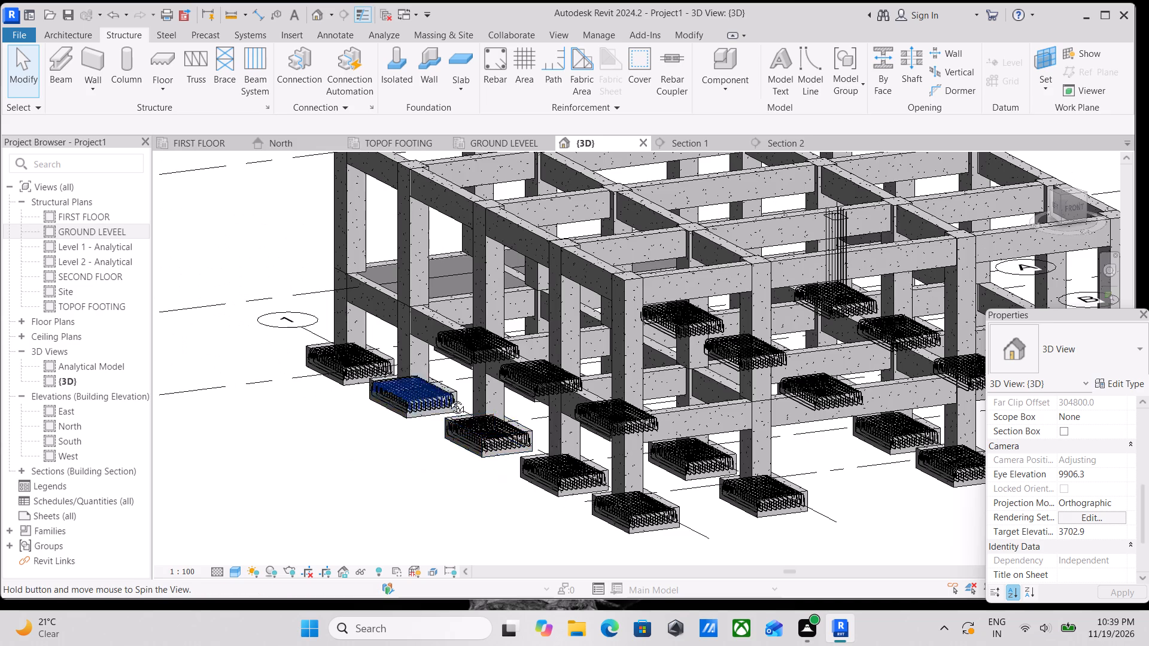
middle_click_drag(448, 398, 557, 450, "shift")
middle_click_drag(663, 456, 475, 412, "shift")
middle_click_drag(638, 423, 567, 412)
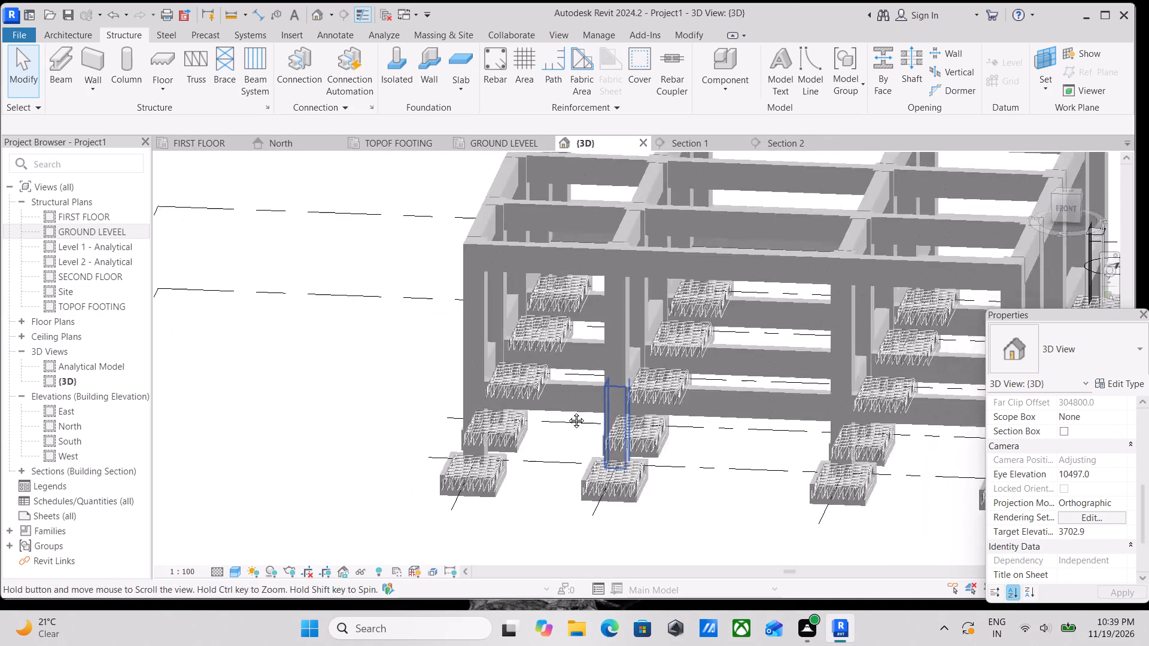
middle_click_drag(567, 412, 427, 396)
middle_click_drag(618, 402, 500, 404, "shift")
middle_click_drag(580, 385, 392, 386)
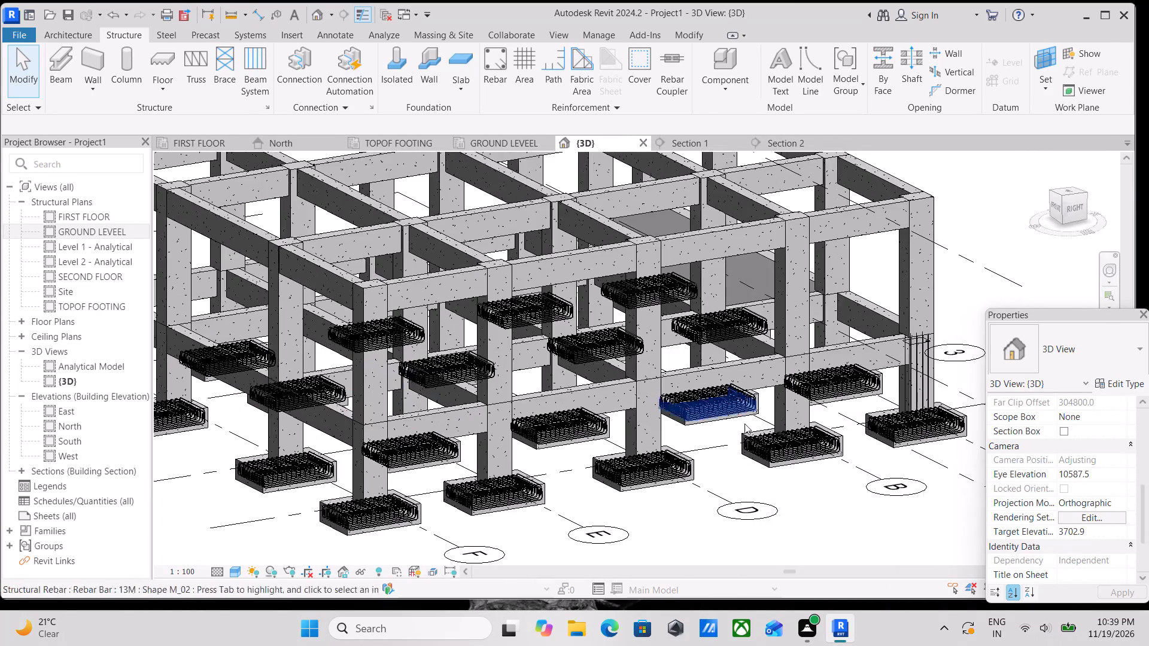
middle_click_drag(739, 423, 688, 432)
scroll(929, 444, "up", 2)
middle_click_drag(910, 409, 858, 407)
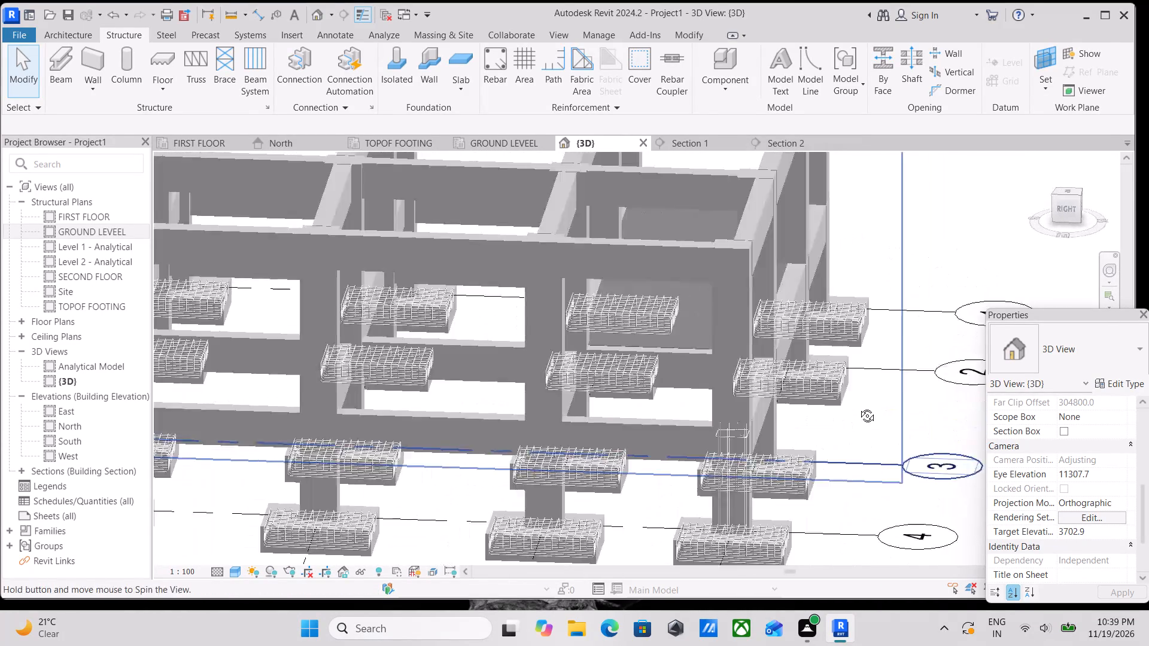
middle_click_drag(858, 407, 856, 408)
scroll(777, 477, "up", 4)
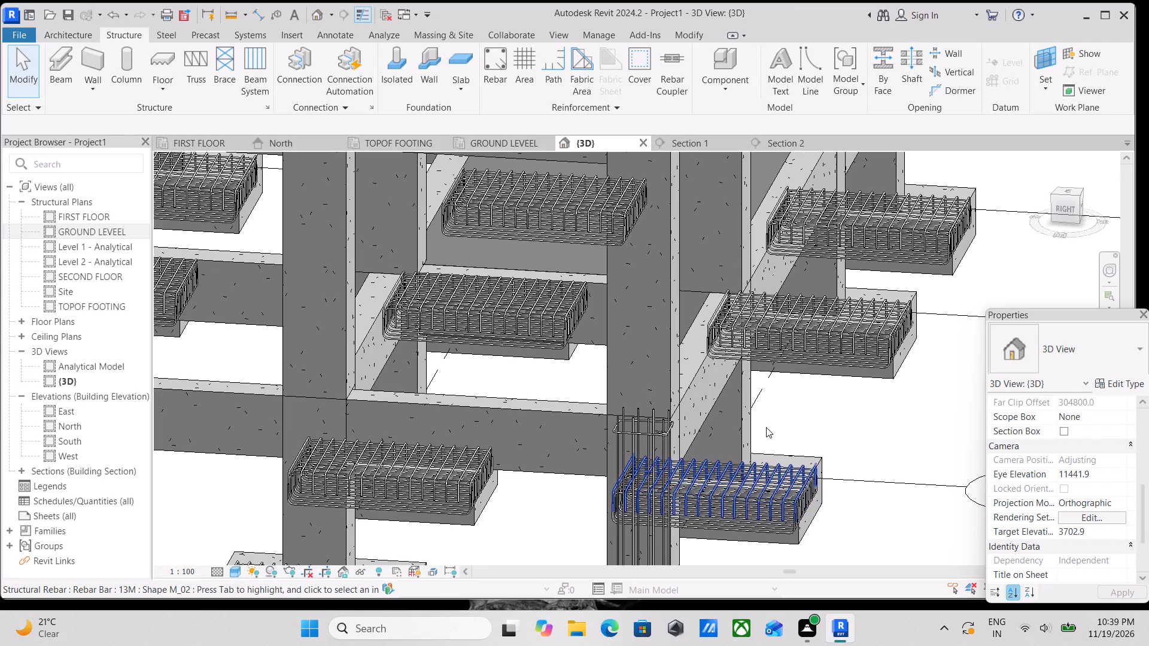
scroll(766, 427, "up", 6)
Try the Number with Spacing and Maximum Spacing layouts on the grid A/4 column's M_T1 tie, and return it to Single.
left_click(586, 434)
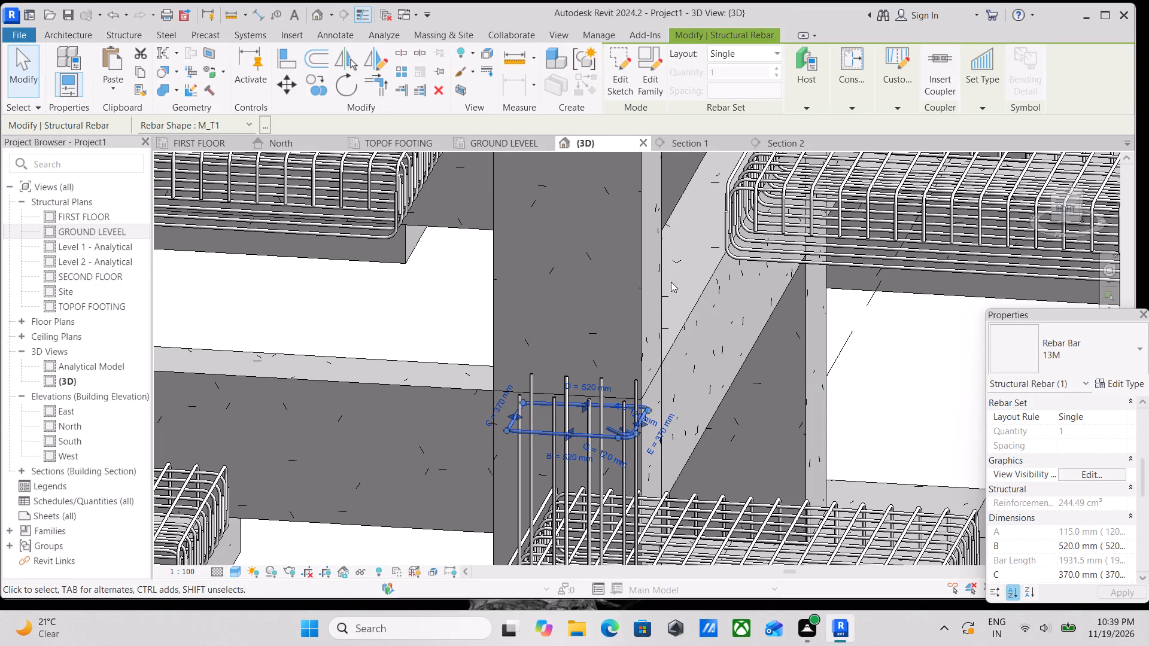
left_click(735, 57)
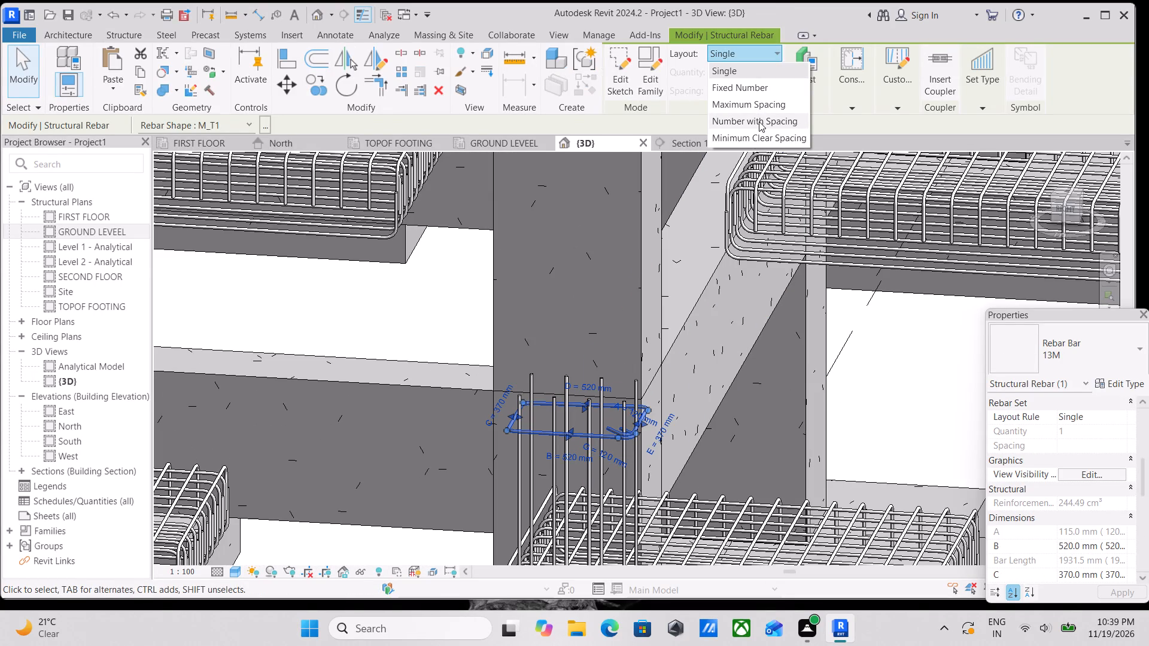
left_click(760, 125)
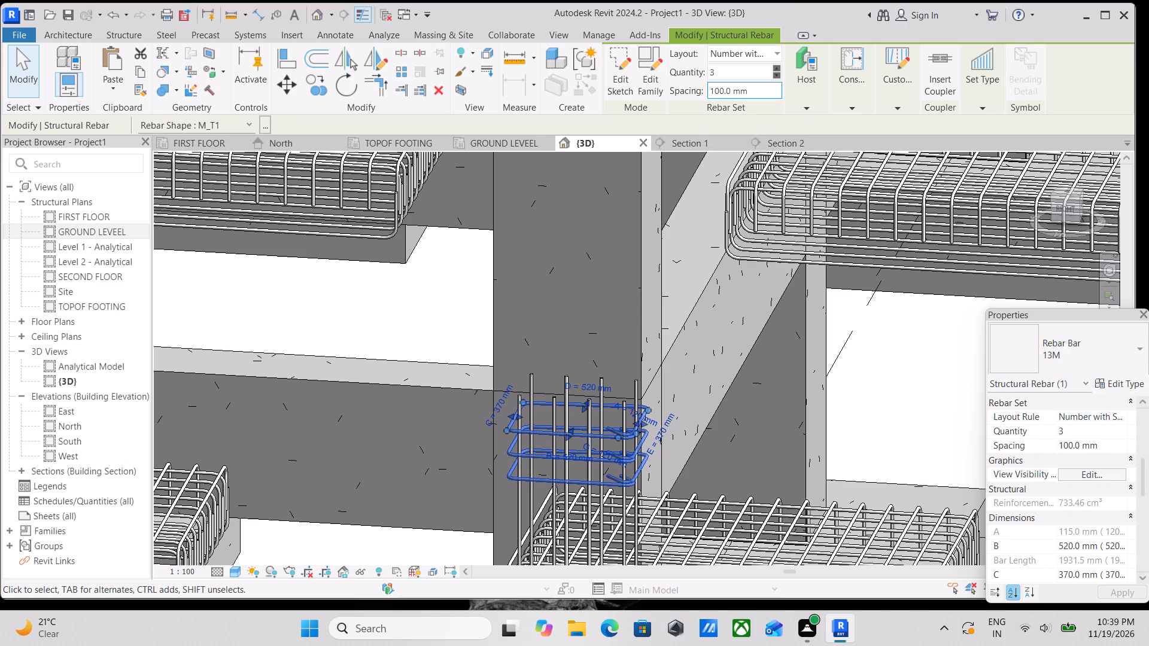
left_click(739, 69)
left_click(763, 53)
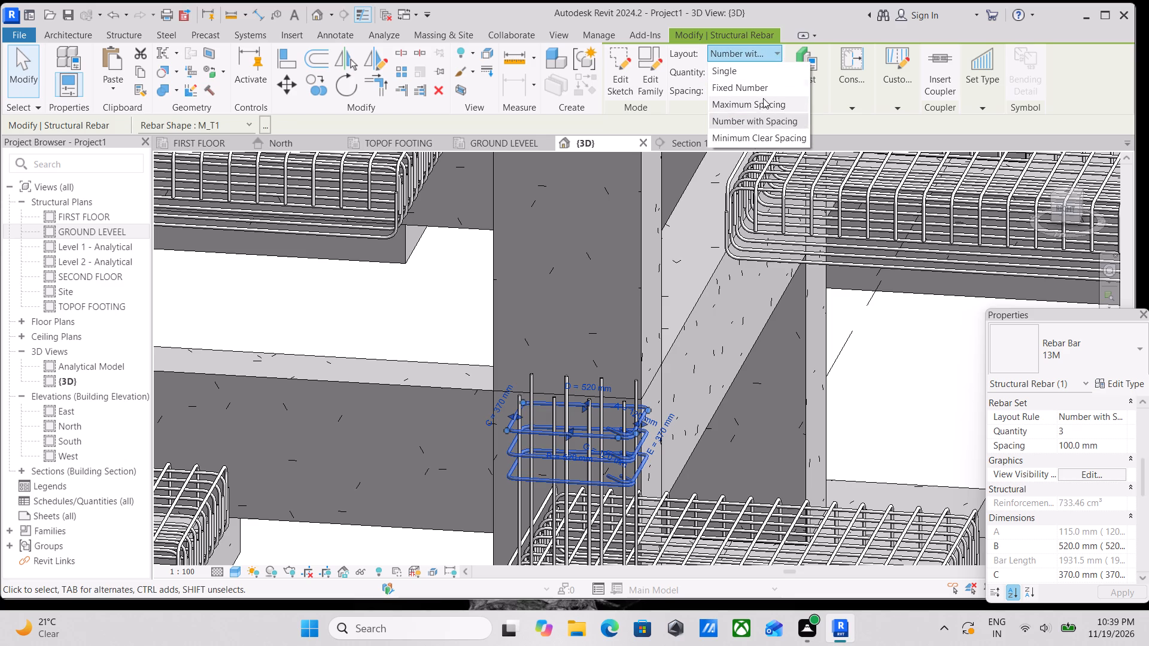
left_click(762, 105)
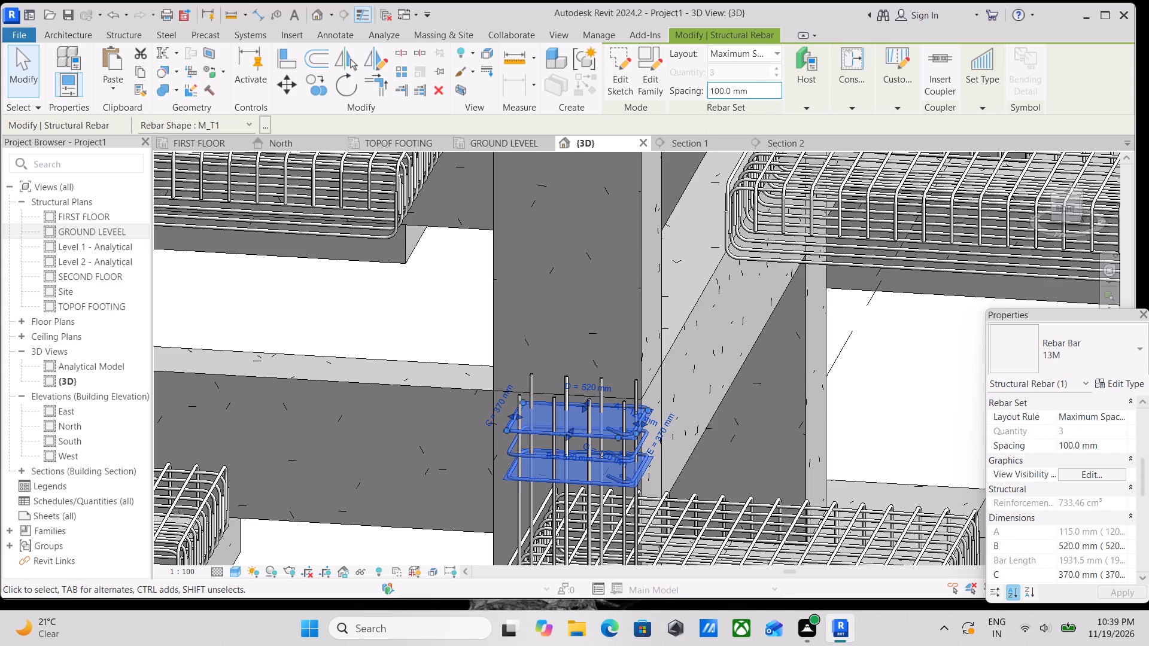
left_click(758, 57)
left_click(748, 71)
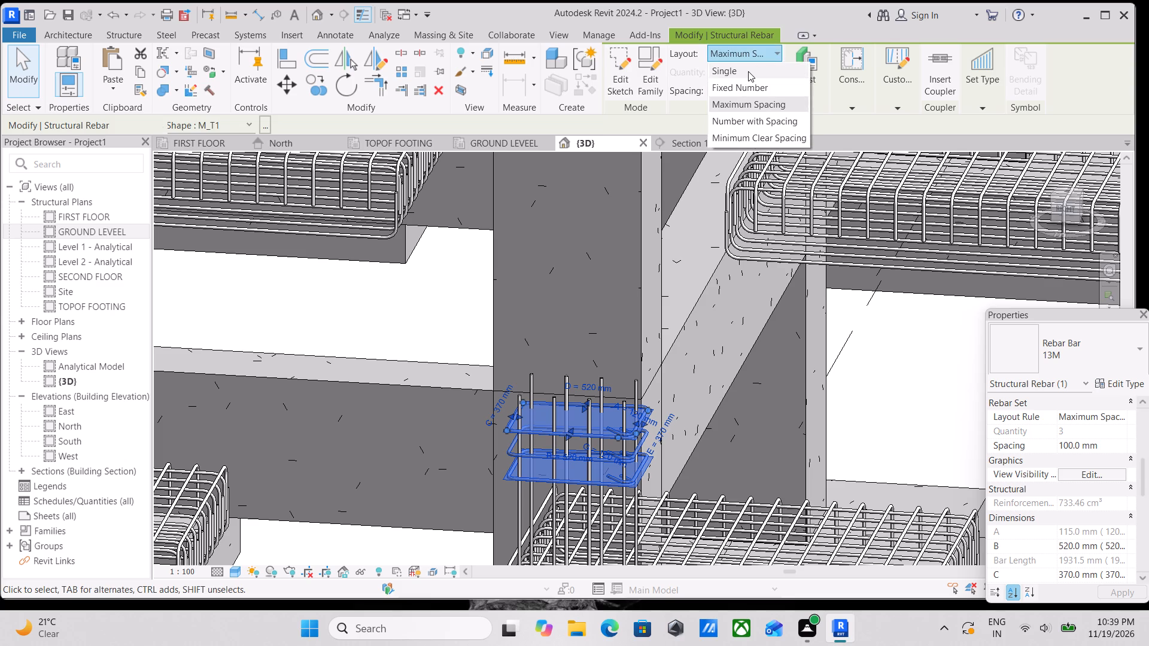
Distribute the M_T1 tie along the grid A/4 column using the Maximum Spacing layout with 120 mm spacing.
left_click(753, 57)
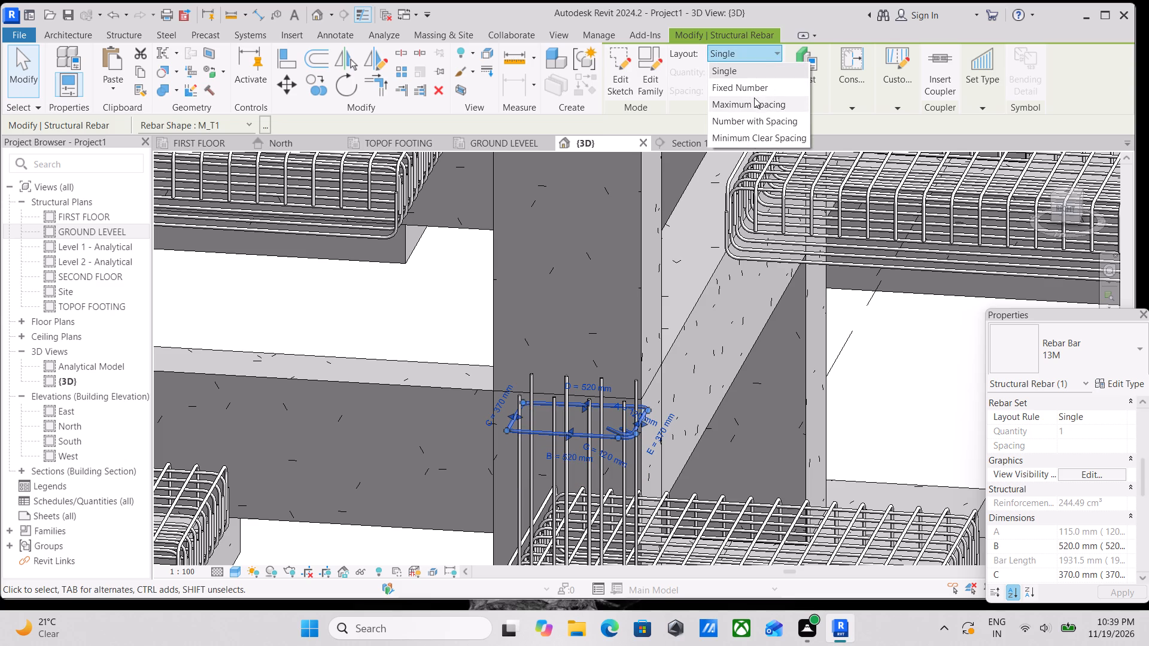
left_click(757, 102)
left_click_drag(756, 89, 702, 94)
type("12")
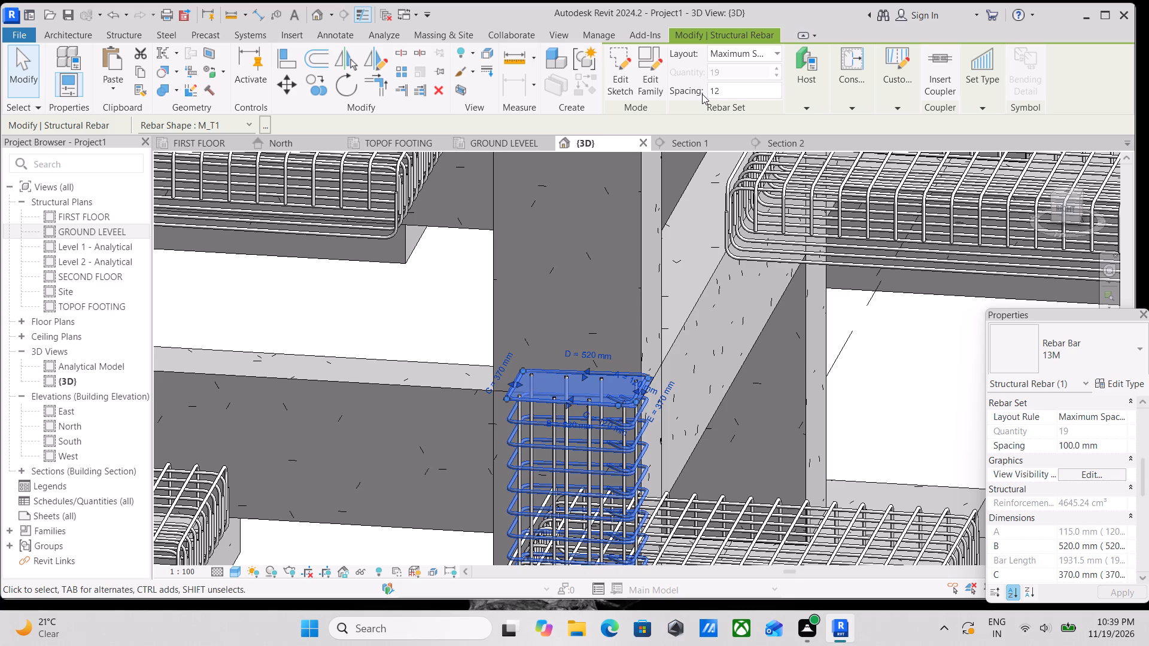
key("0")
type("MM")
key("Return")
Examine the distributed ties and vertical bars of the grid A/4 column above its footing from several angles in 3D.
scroll(709, 210, "down", 2)
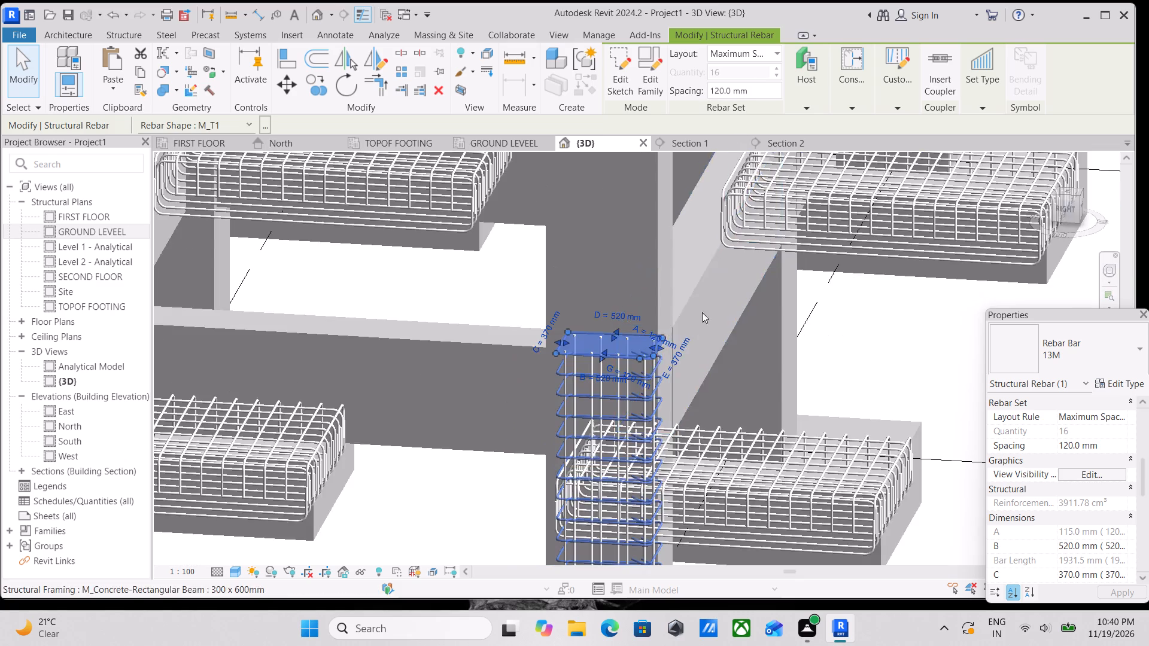
scroll(679, 401, "down", 3)
middle_click_drag(679, 400, 684, 192)
key("Escape")
scroll(702, 239, "up", 1)
scroll(707, 425, "down", 2)
middle_click_drag(707, 409, 719, 276)
scroll(731, 387, "down", 2)
middle_click_drag(764, 349, 692, 437)
middle_click_drag(679, 354, 764, 61)
scroll(764, 61, "down", 1)
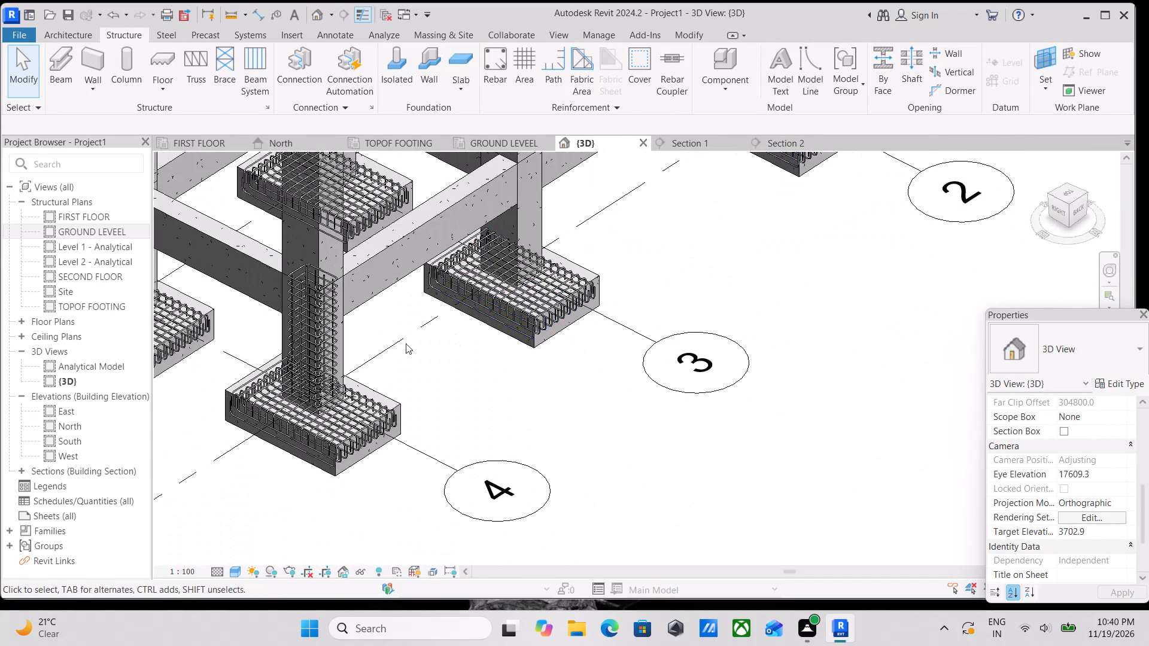
scroll(379, 345, "up", 3)
middle_click_drag(384, 327, 430, 435, "shift")
scroll(430, 436, "down", 4)
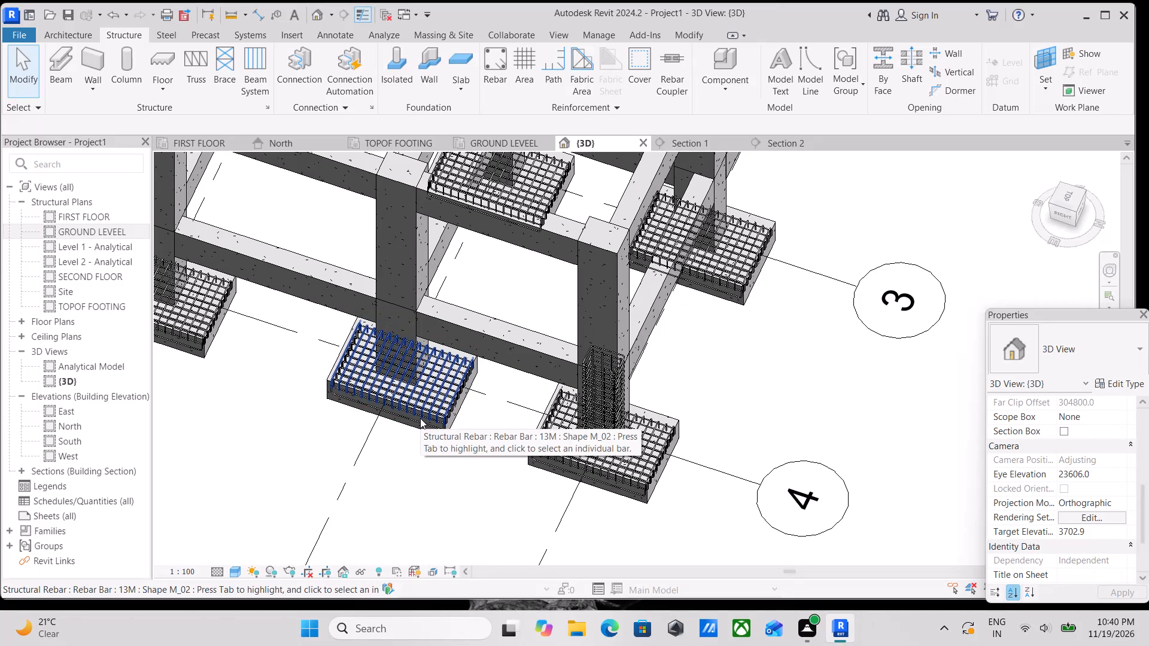
scroll(517, 325, "down", 2)
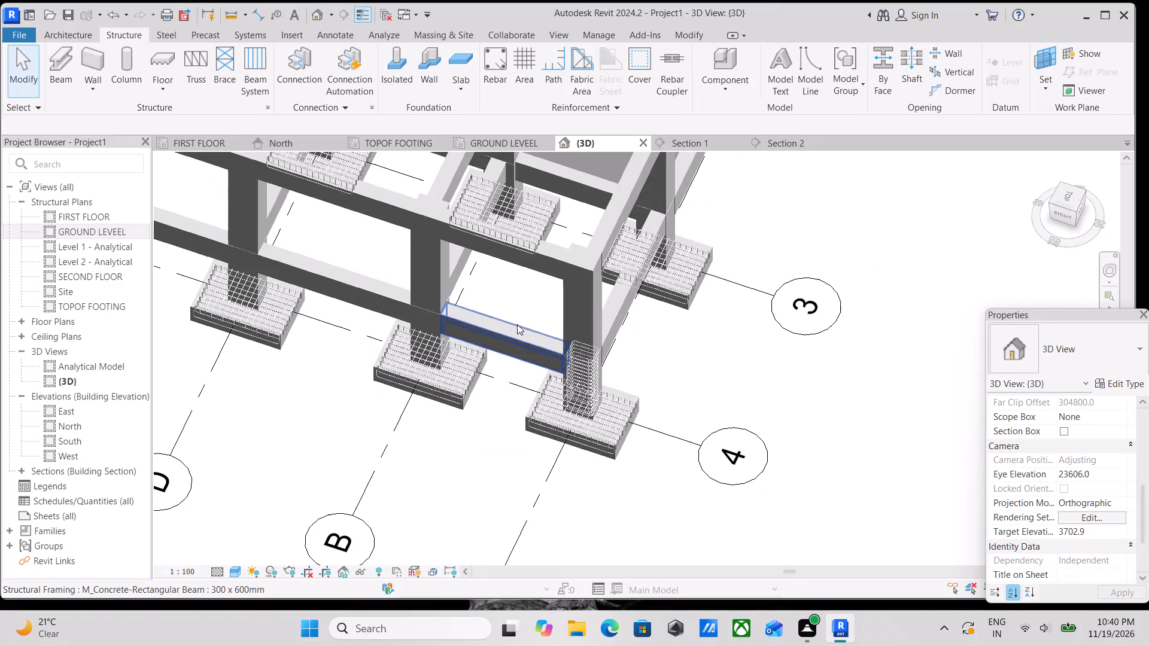
scroll(586, 389, "up", 2)
middle_click_drag(591, 390, 549, 345, "shift")
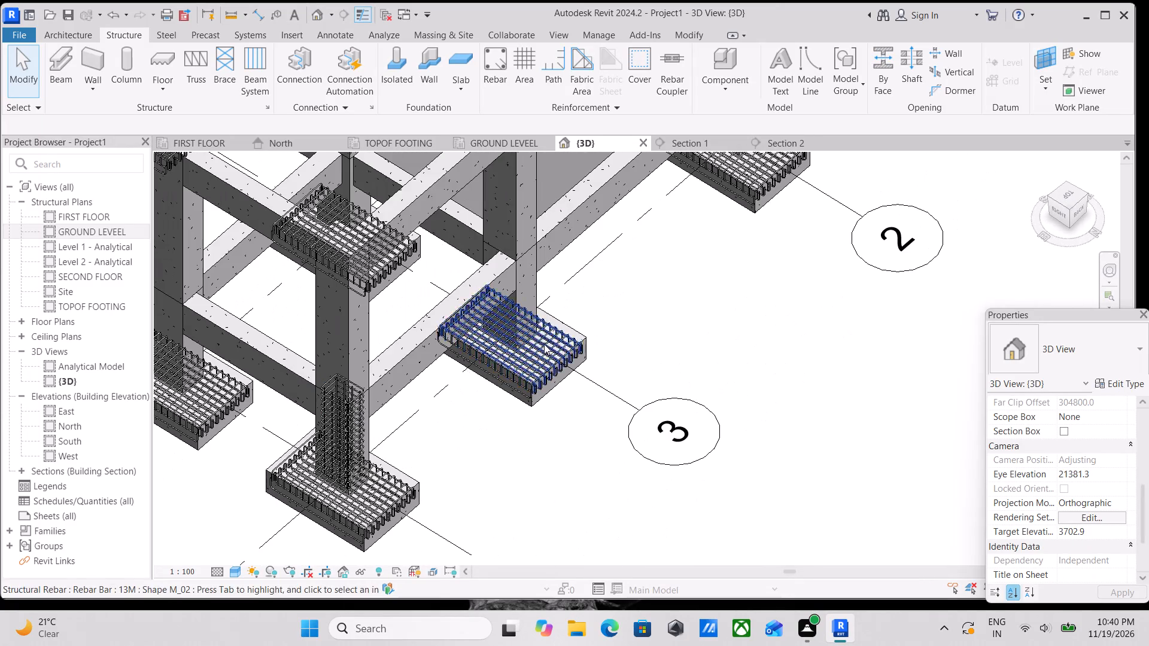
On the GROUND LEVEEL plan, draw a building section straight across the grid 4 beam near grid B, looking toward grid A.
left_click(485, 141)
scroll(530, 334, "down", 8)
middle_click_drag(571, 339, 561, 155)
middle_click_drag(576, 324, 578, 292)
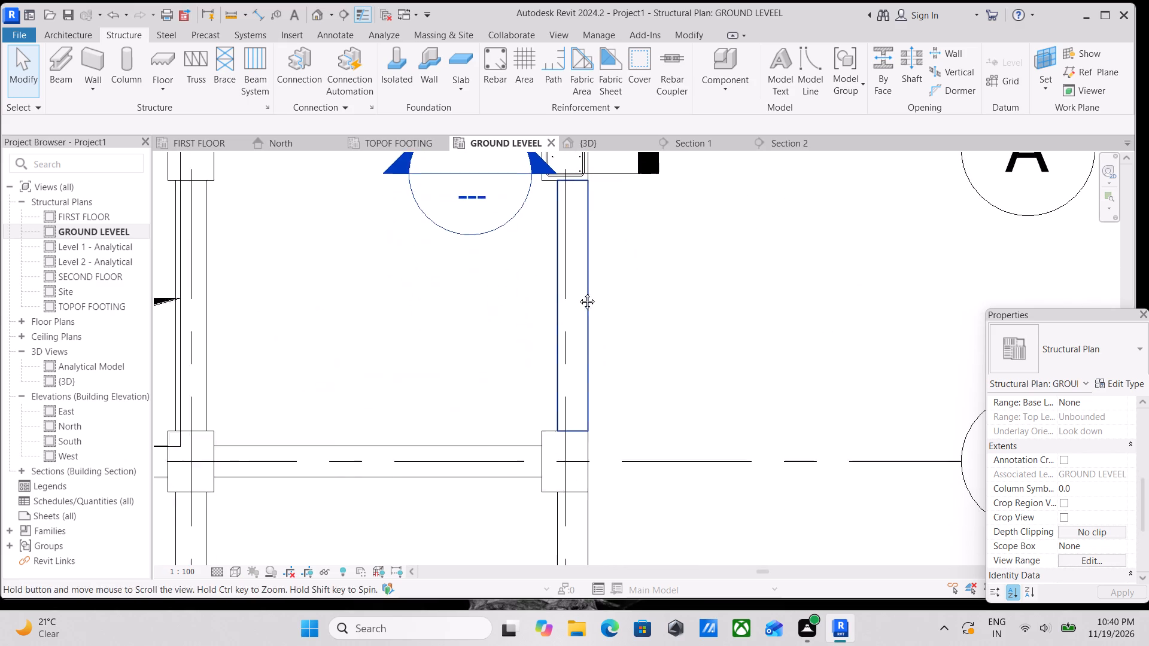
middle_click_drag(578, 292, 580, 285)
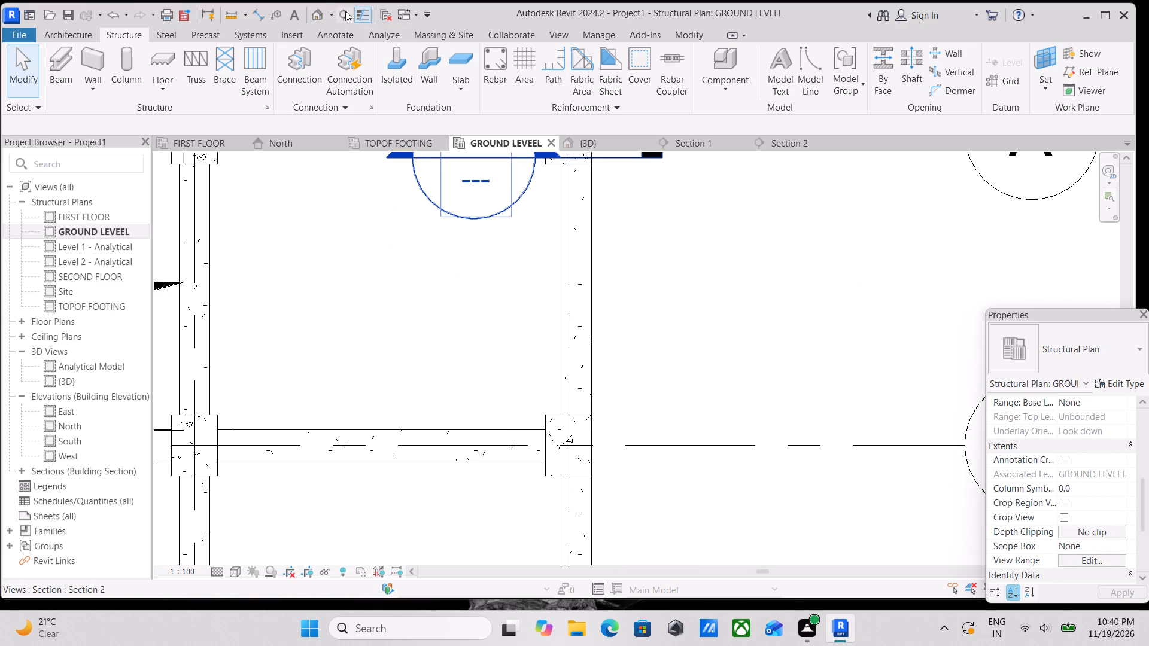
left_click(345, 11)
scroll(483, 317, "up", 2)
middle_click_drag(510, 251, 317, 490)
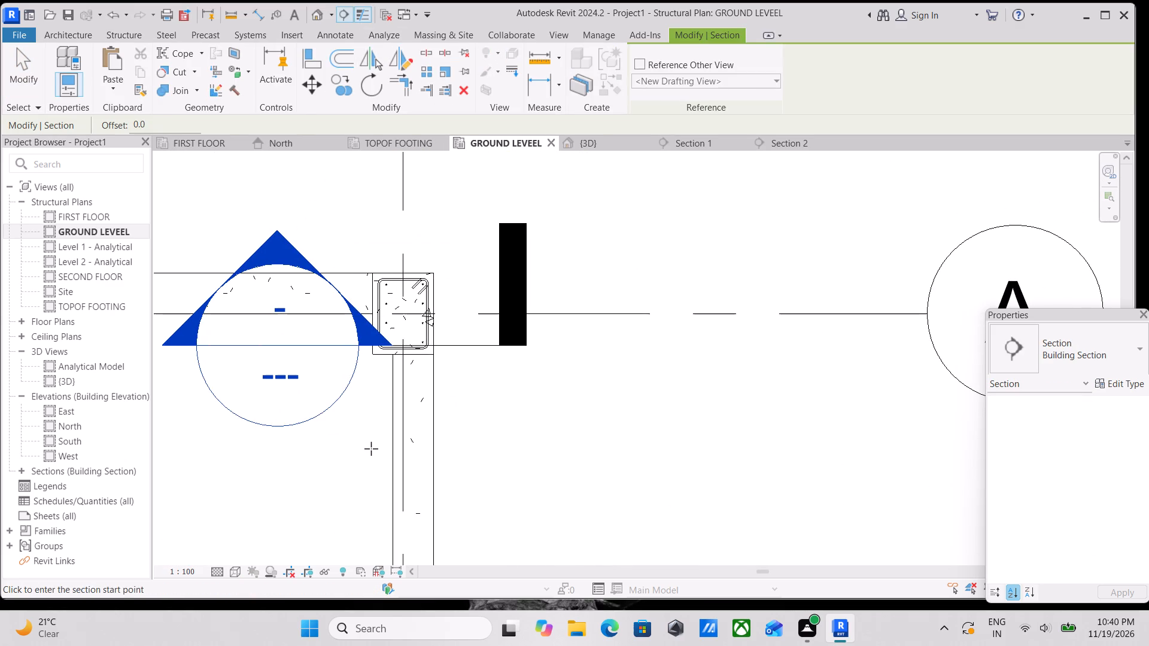
left_click(366, 449)
middle_click_drag(480, 435, 427, 367)
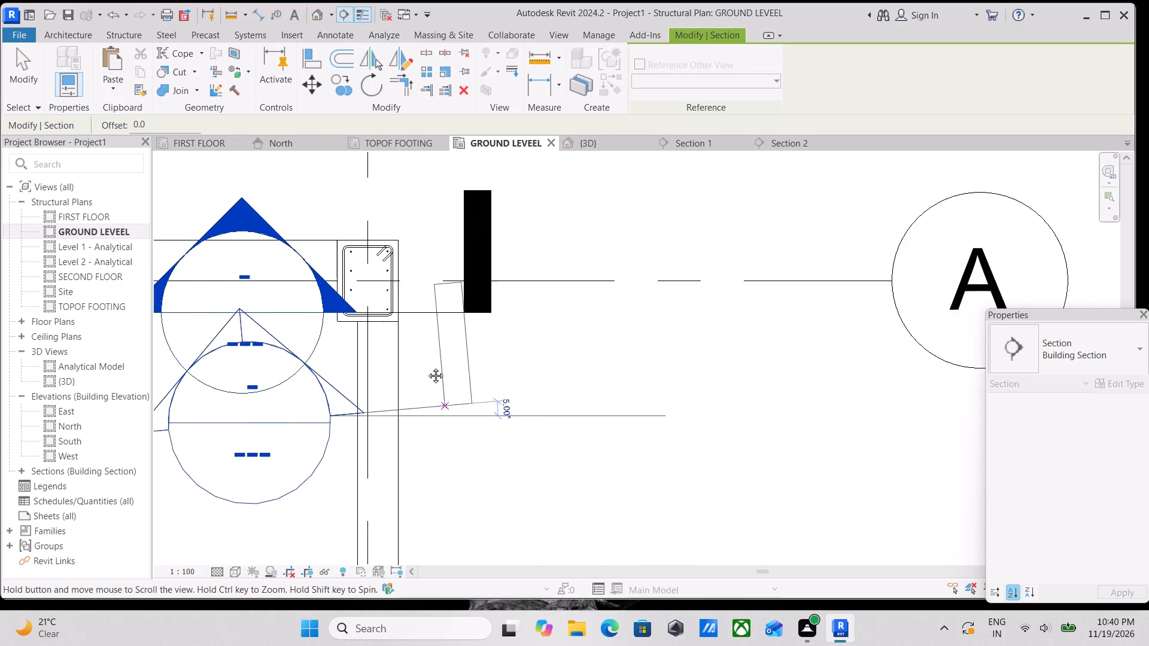
middle_click_drag(427, 367, 422, 278)
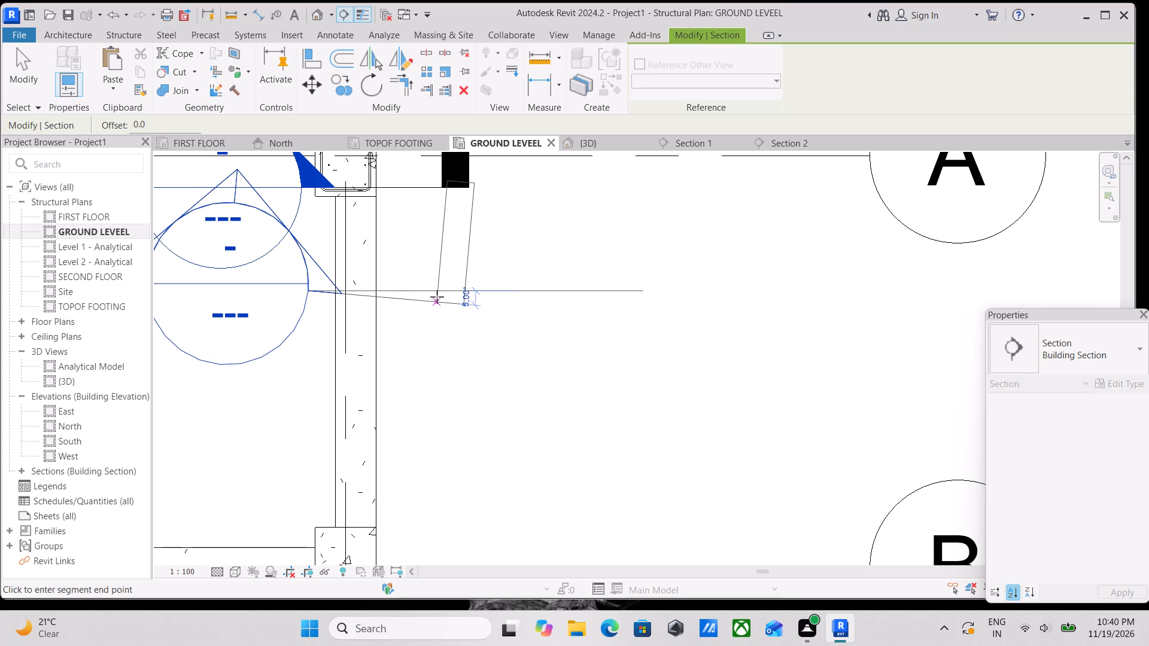
key("Escape")
scroll(412, 350, "down", 1)
middle_click_drag(373, 361, 394, 284)
left_click(319, 379)
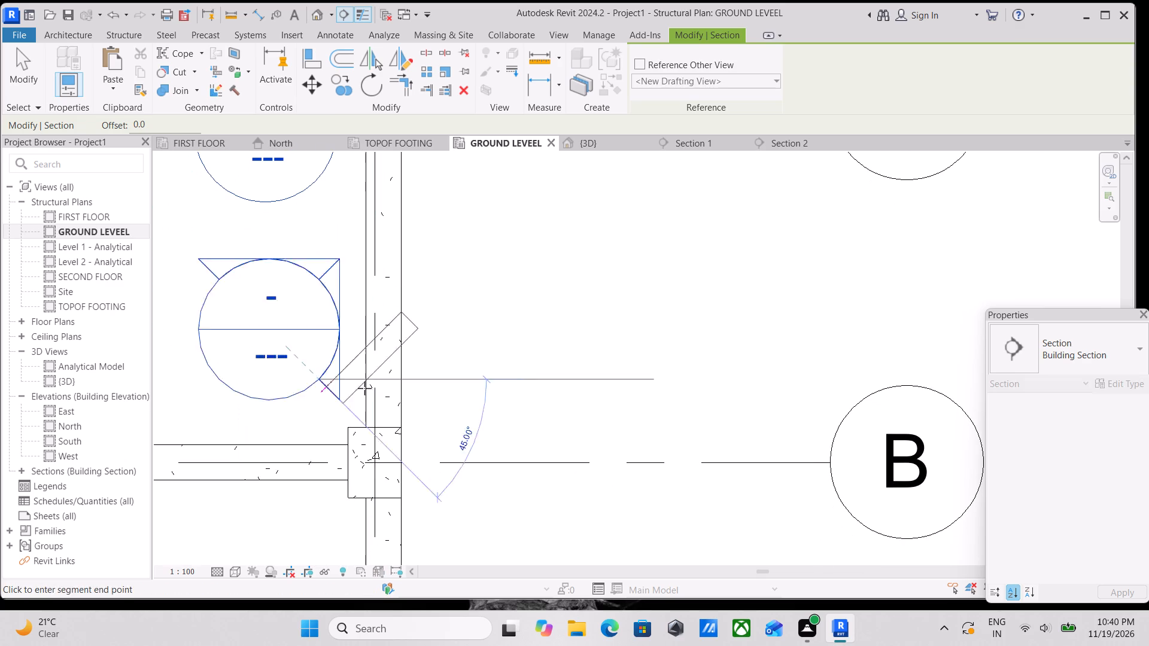
left_click(455, 377)
Shorten the new section's view depth so its far boundary lies just beyond the section line on the grid 4 beam.
scroll(406, 307, "down", 2)
middle_click_drag(407, 320, 413, 420)
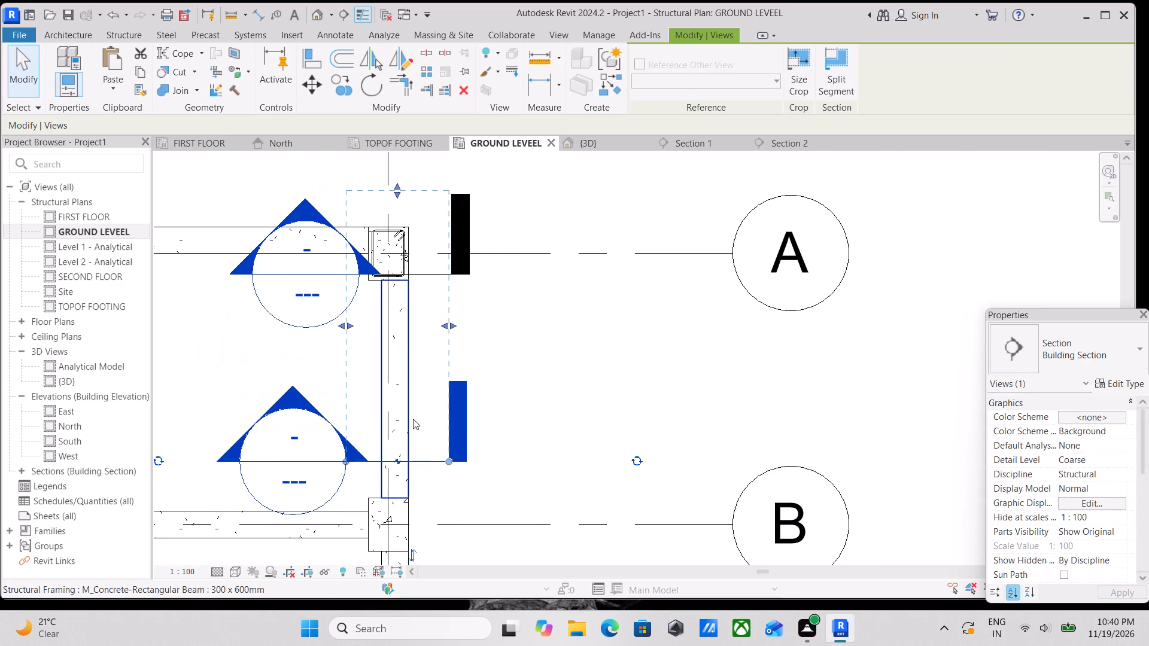
left_click_drag(406, 193, 394, 372)
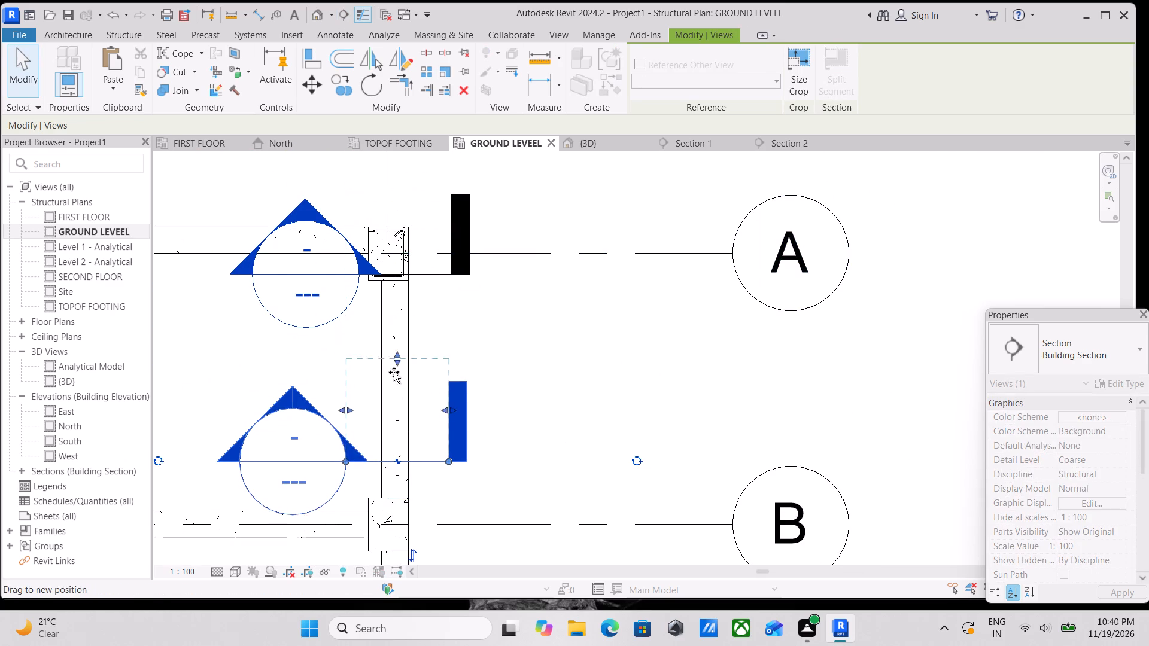
left_click_drag(394, 372, 394, 415)
scroll(396, 437, "up", 3)
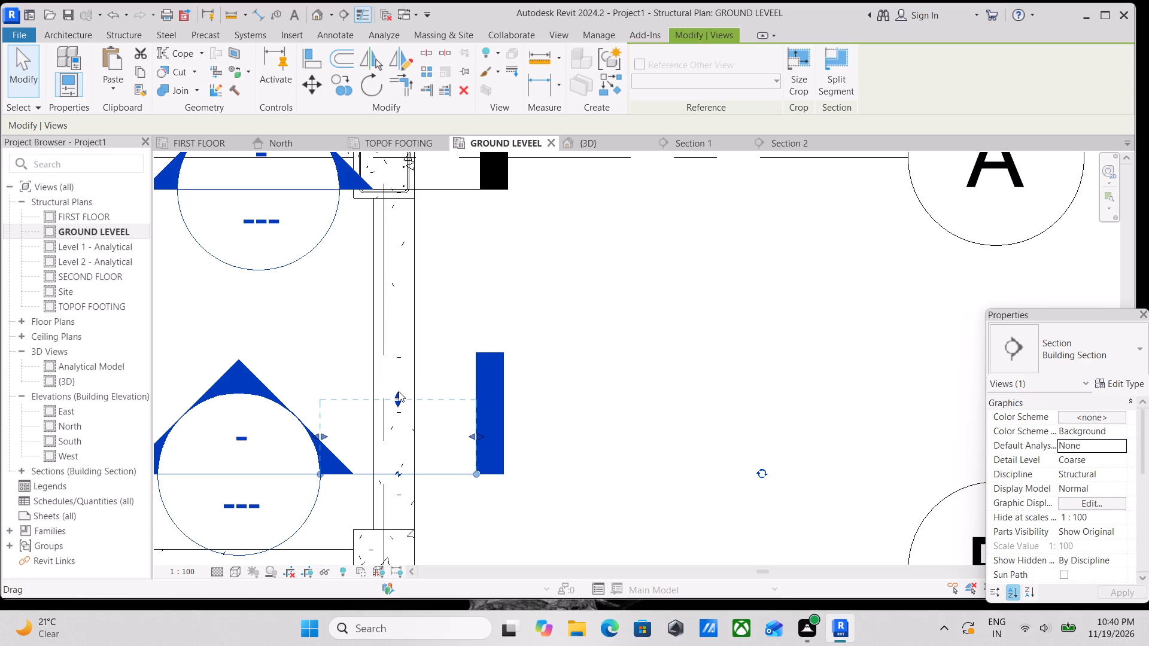
left_click_drag(399, 392, 398, 420)
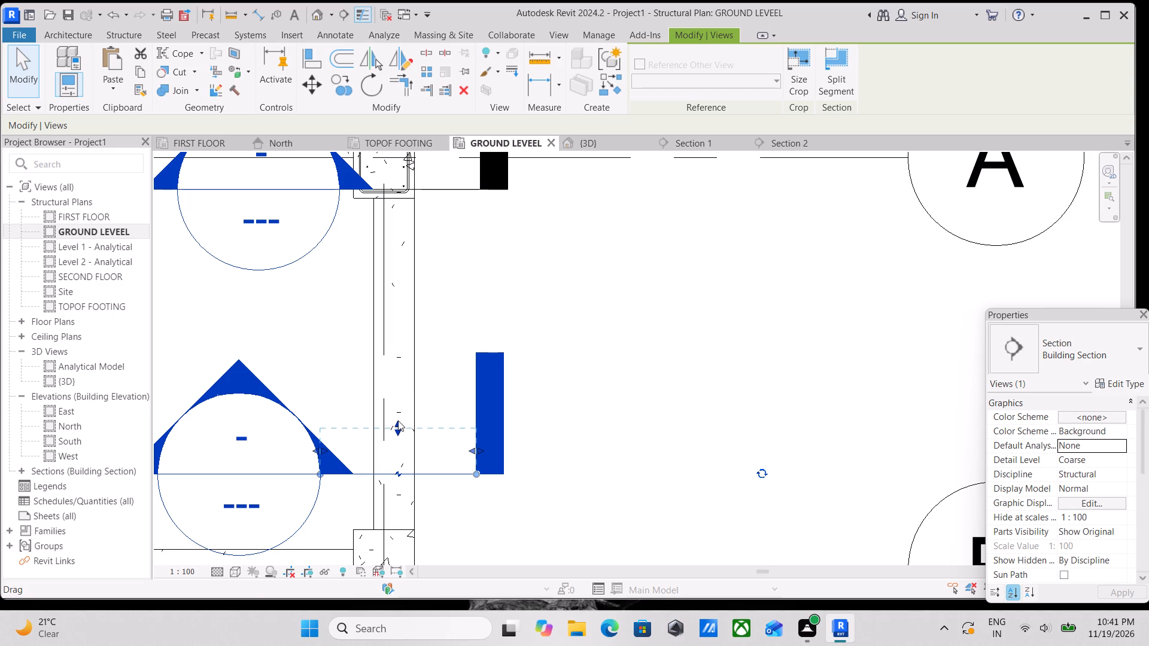
scroll(392, 408, "down", 1)
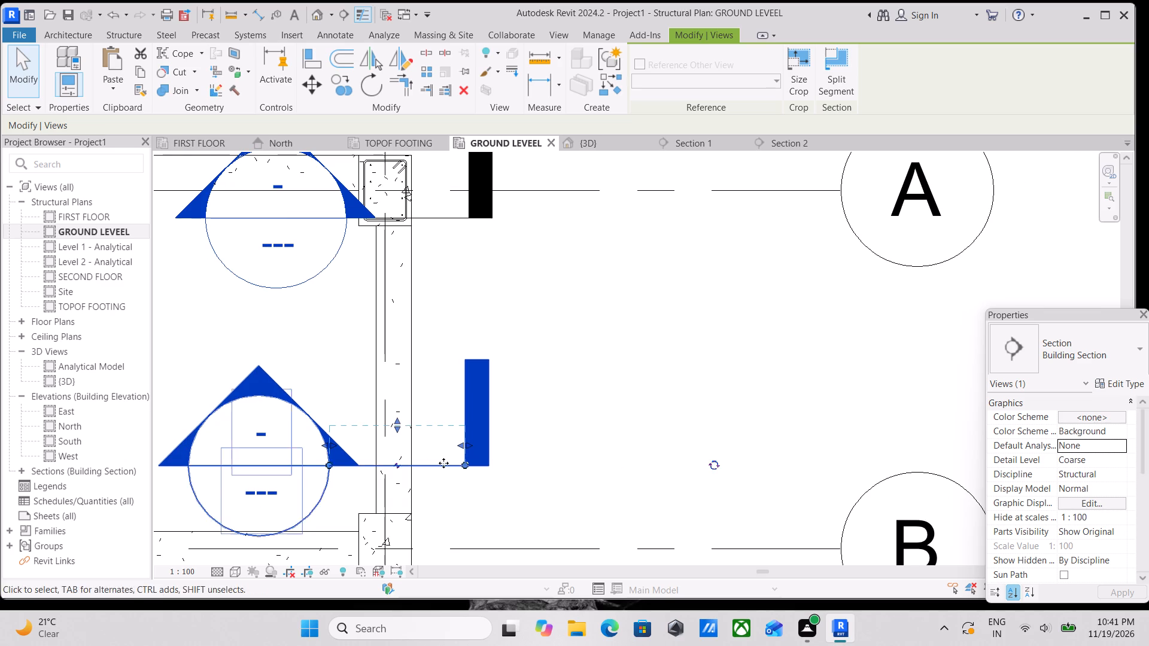
Narrow the new section's crop extents from both sides to about the width of the grid 4 beam.
left_click_drag(460, 447, 405, 448)
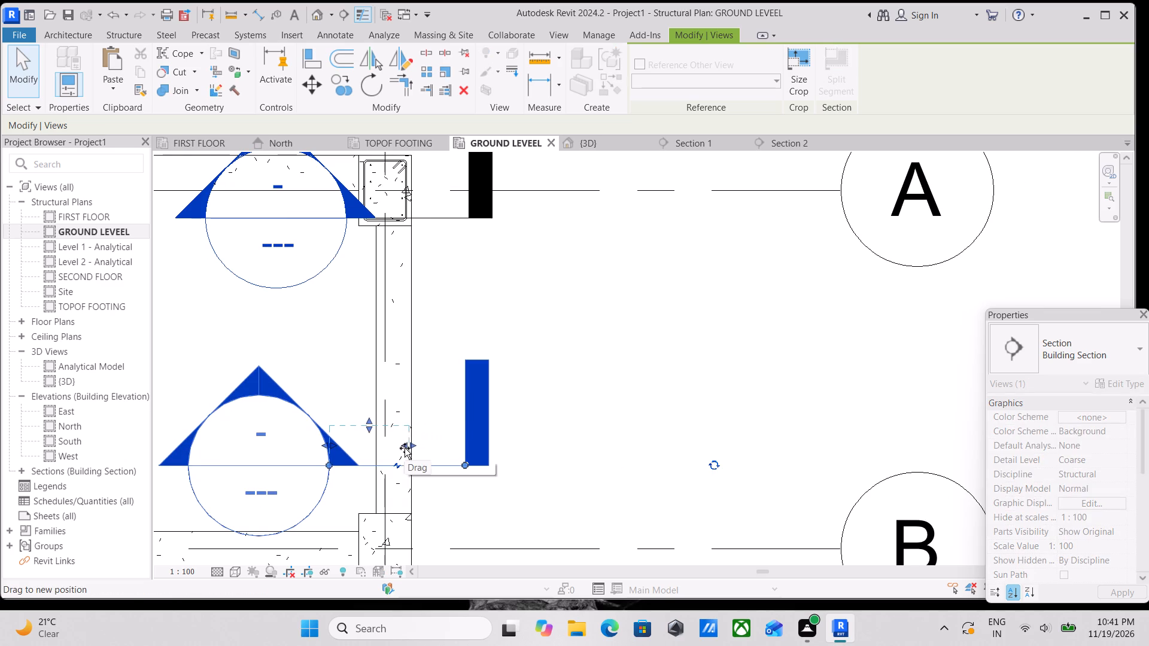
left_click_drag(405, 448, 408, 450)
left_click_drag(330, 442, 376, 446)
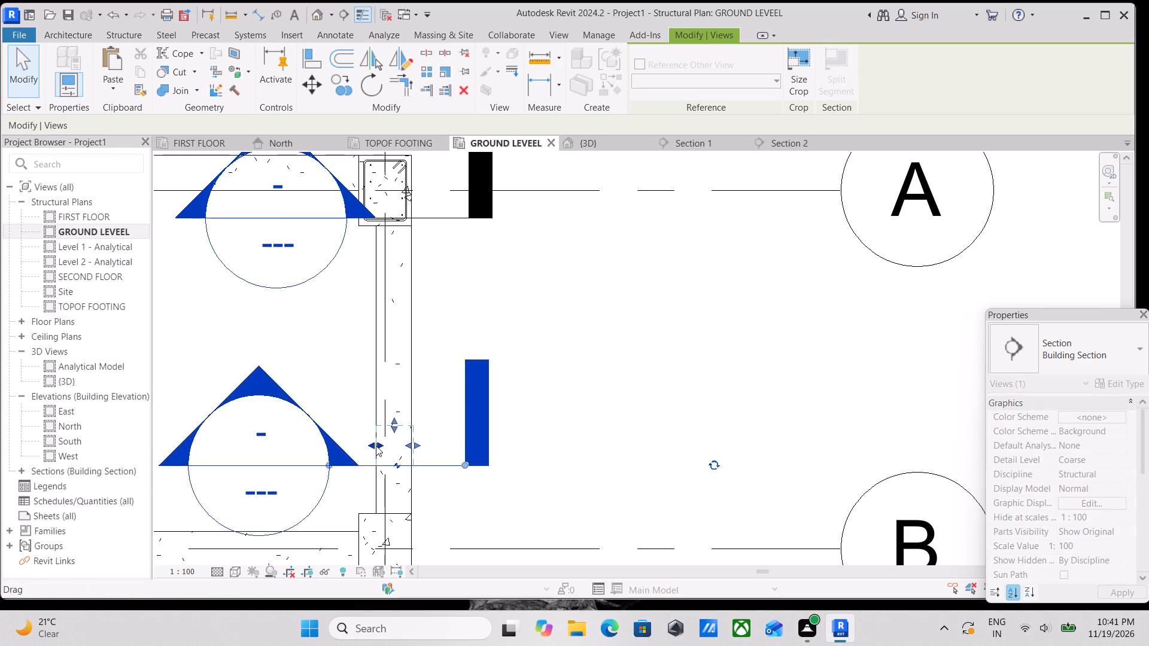
scroll(380, 462, "up", 2)
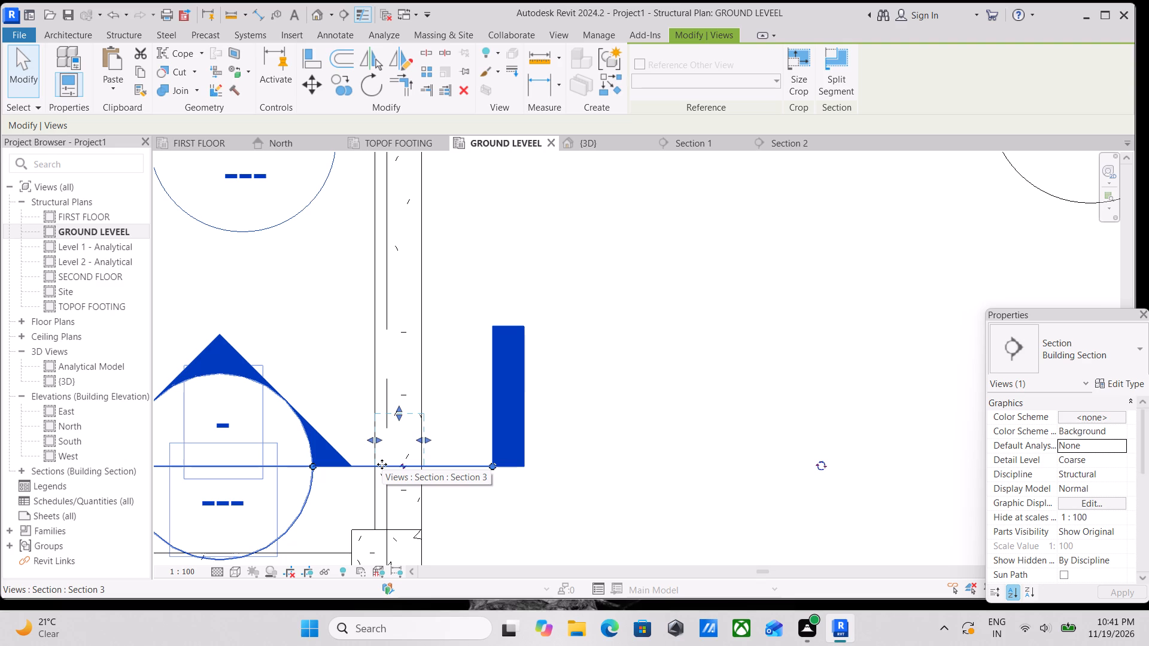
Open the view of the new section cut across the grid 4 beam.
scroll(382, 465, "up", 3)
scroll(446, 419, "up", 2)
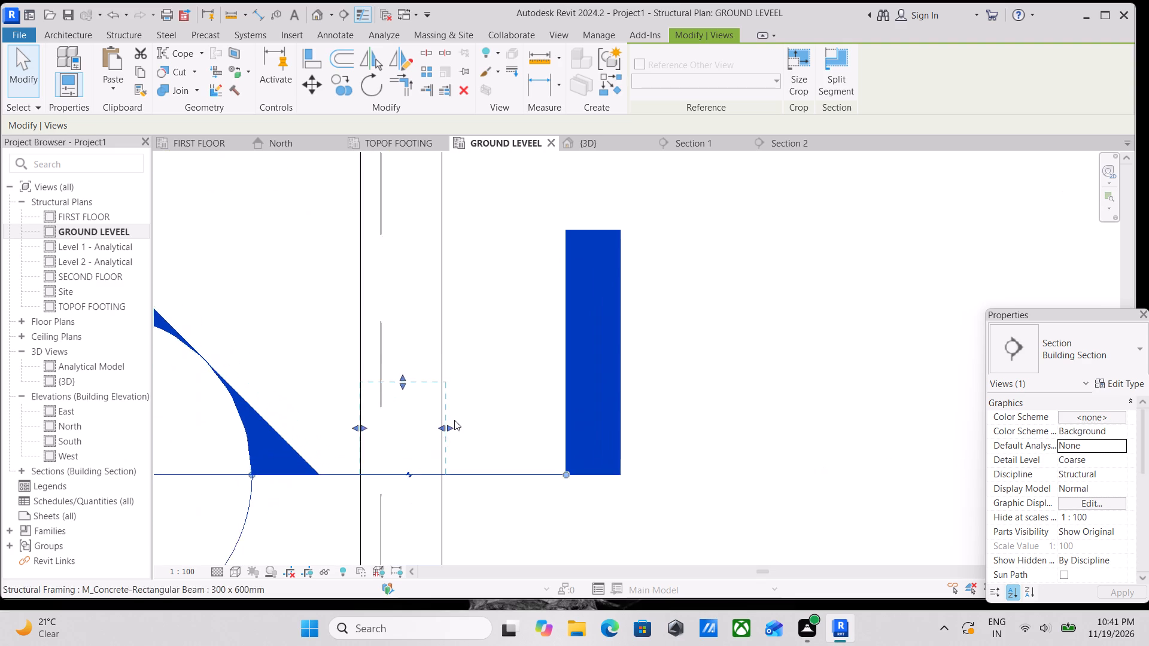
scroll(454, 420, "up", 1)
left_click(336, 434)
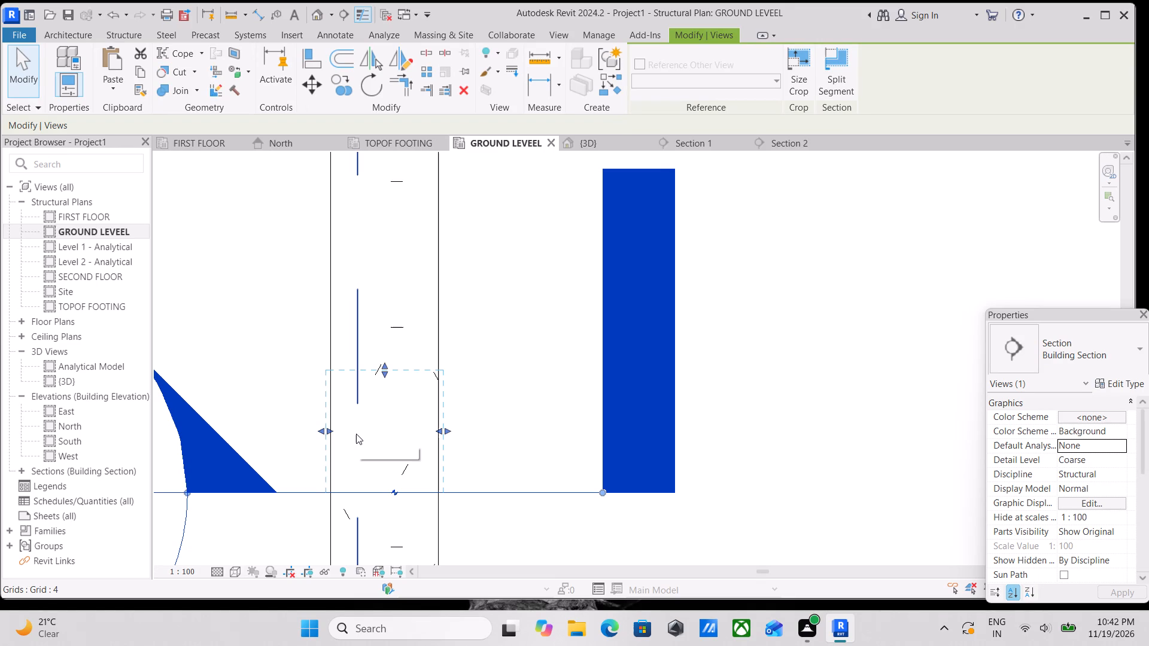
scroll(363, 449, "down", 3)
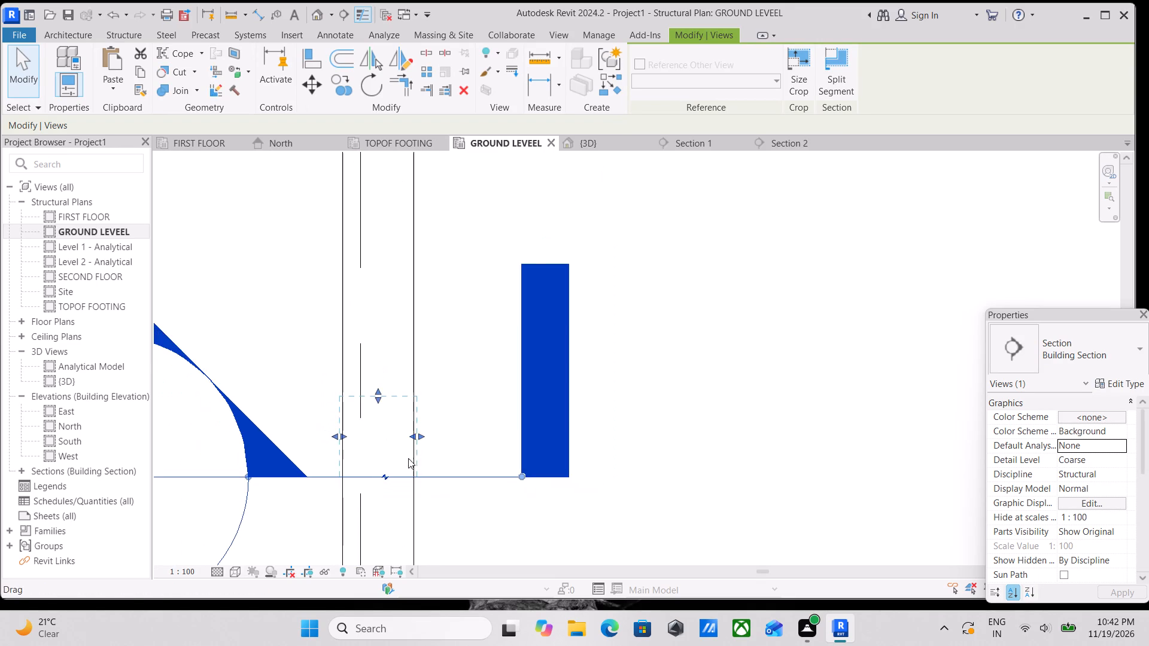
middle_click_drag(408, 458, 637, 394)
right_click(363, 258)
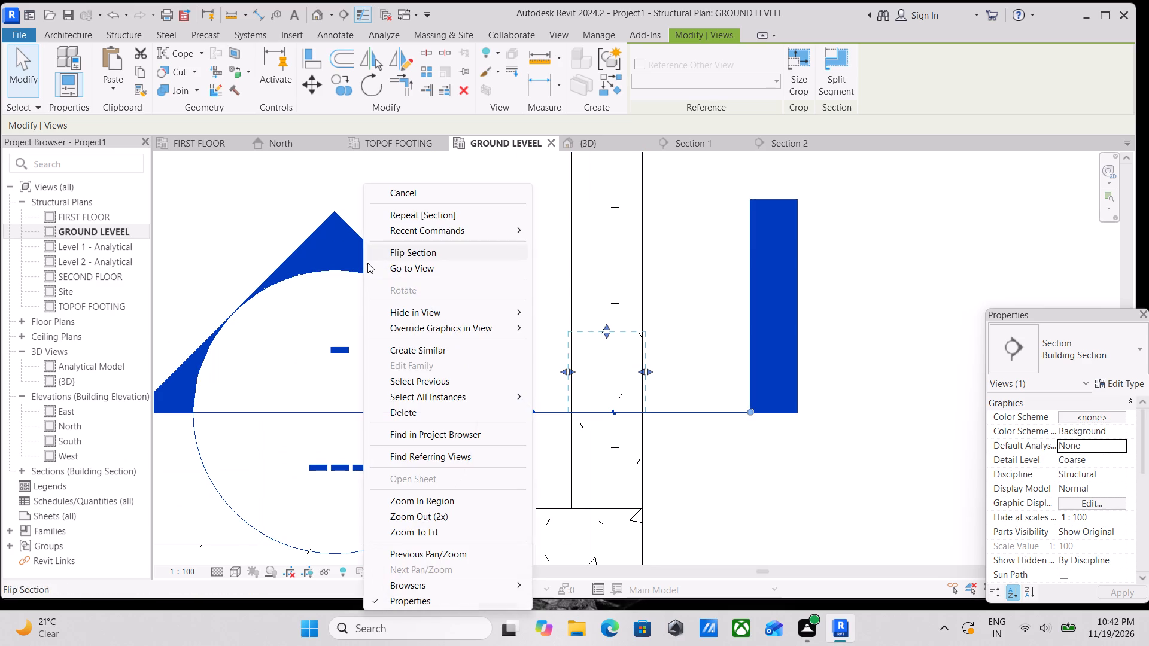
left_click(388, 267)
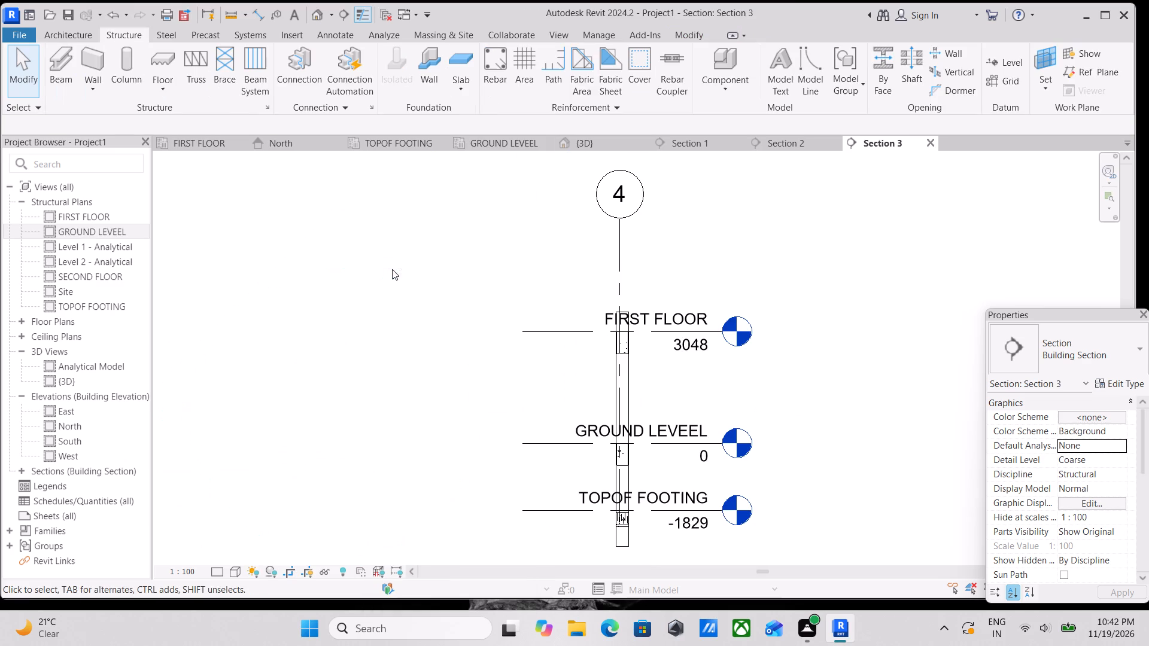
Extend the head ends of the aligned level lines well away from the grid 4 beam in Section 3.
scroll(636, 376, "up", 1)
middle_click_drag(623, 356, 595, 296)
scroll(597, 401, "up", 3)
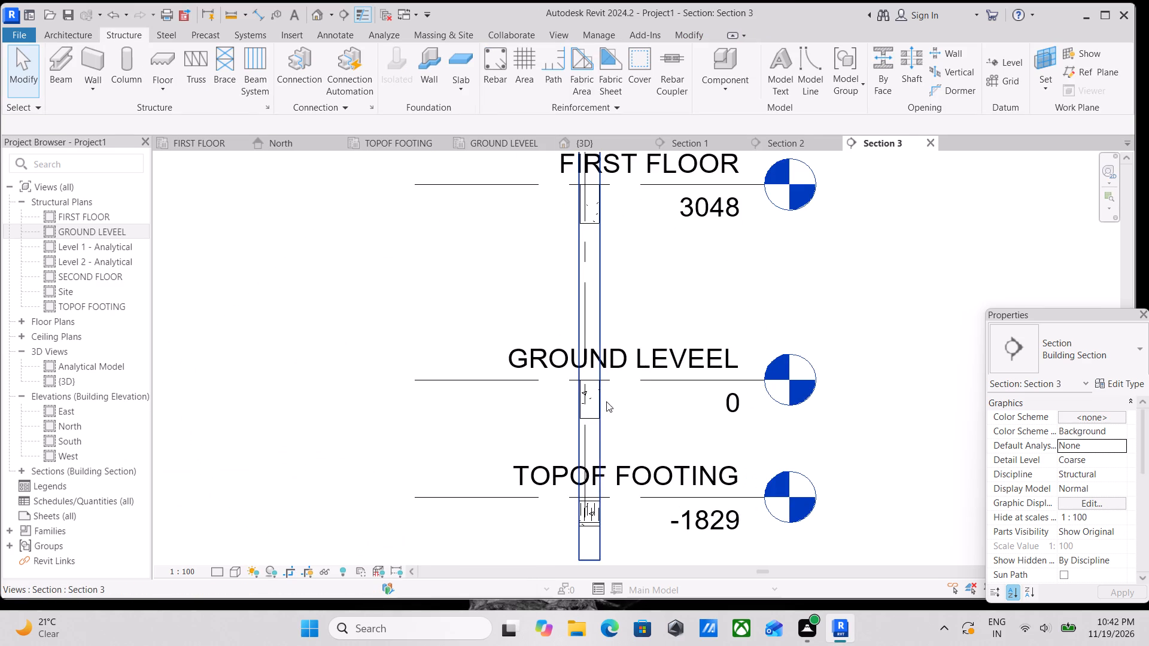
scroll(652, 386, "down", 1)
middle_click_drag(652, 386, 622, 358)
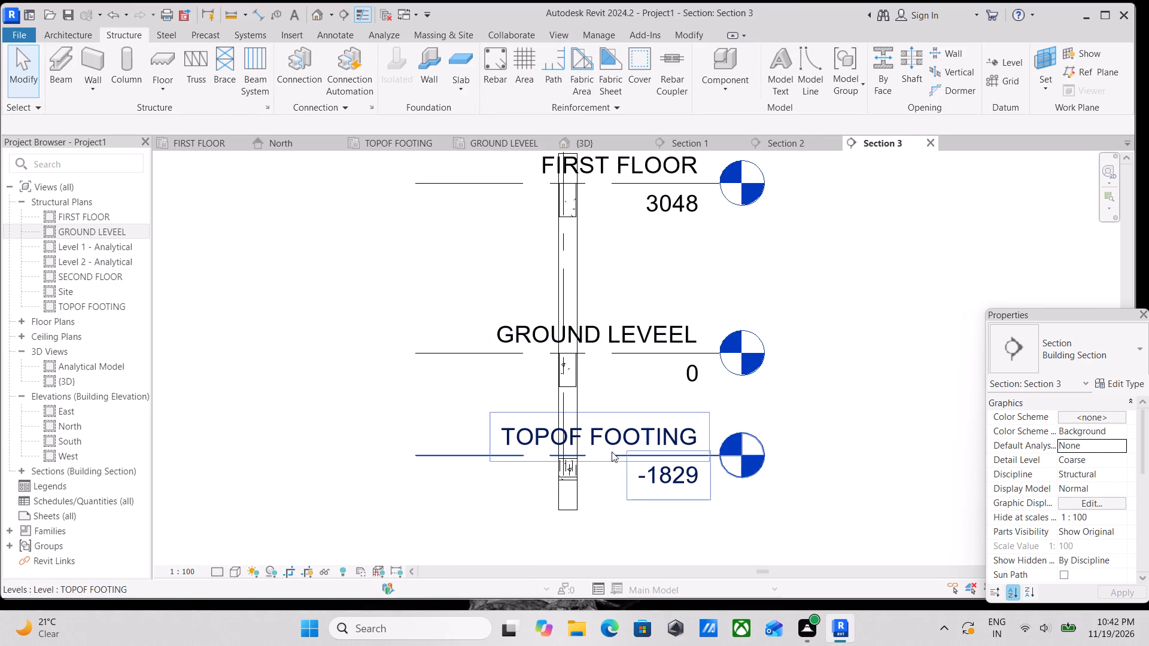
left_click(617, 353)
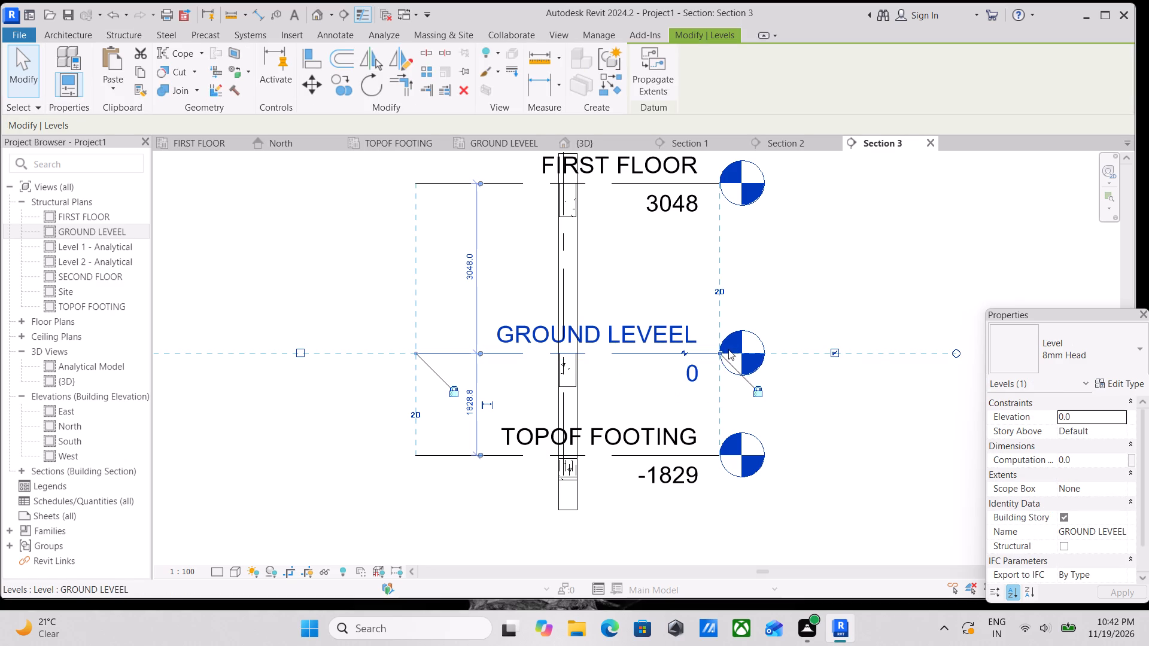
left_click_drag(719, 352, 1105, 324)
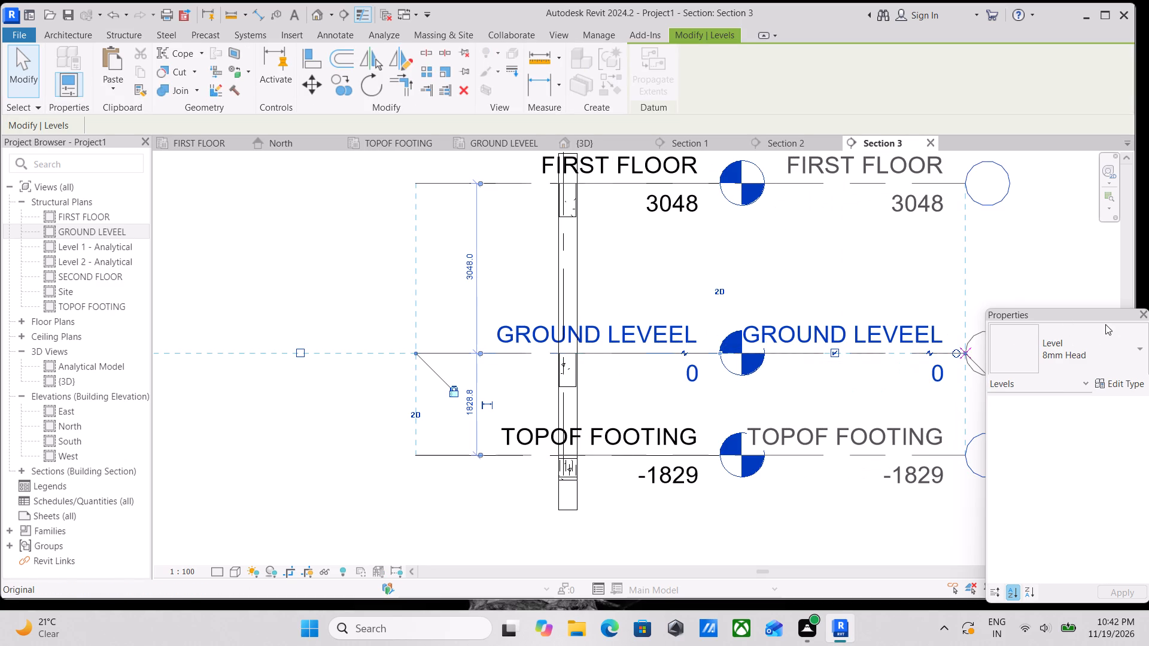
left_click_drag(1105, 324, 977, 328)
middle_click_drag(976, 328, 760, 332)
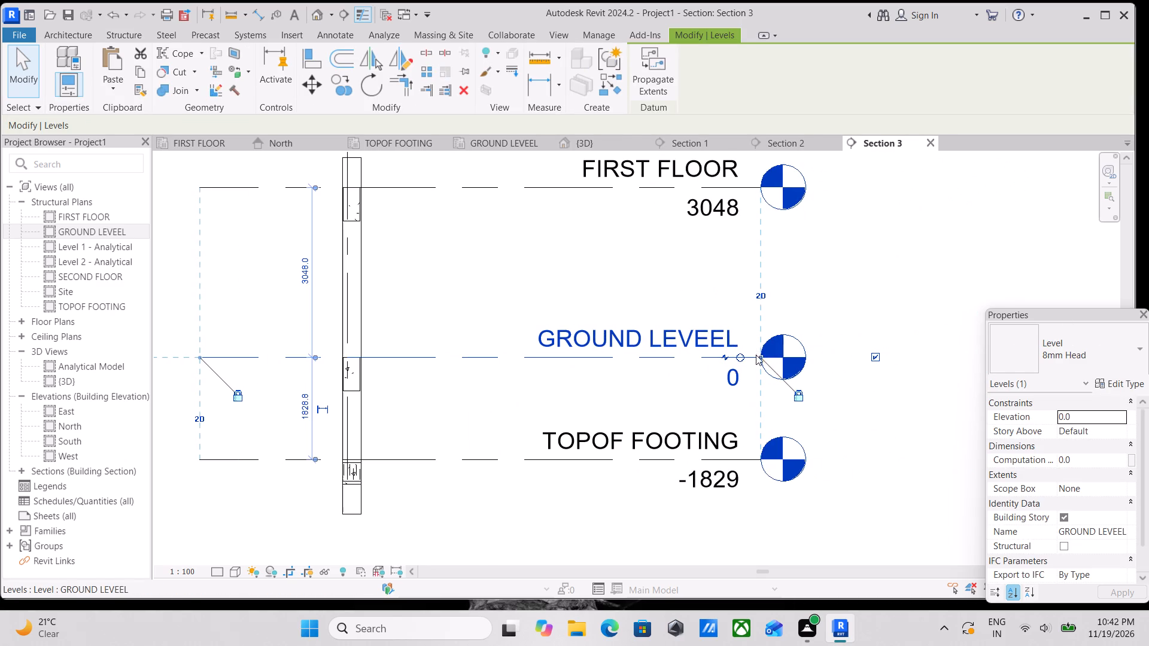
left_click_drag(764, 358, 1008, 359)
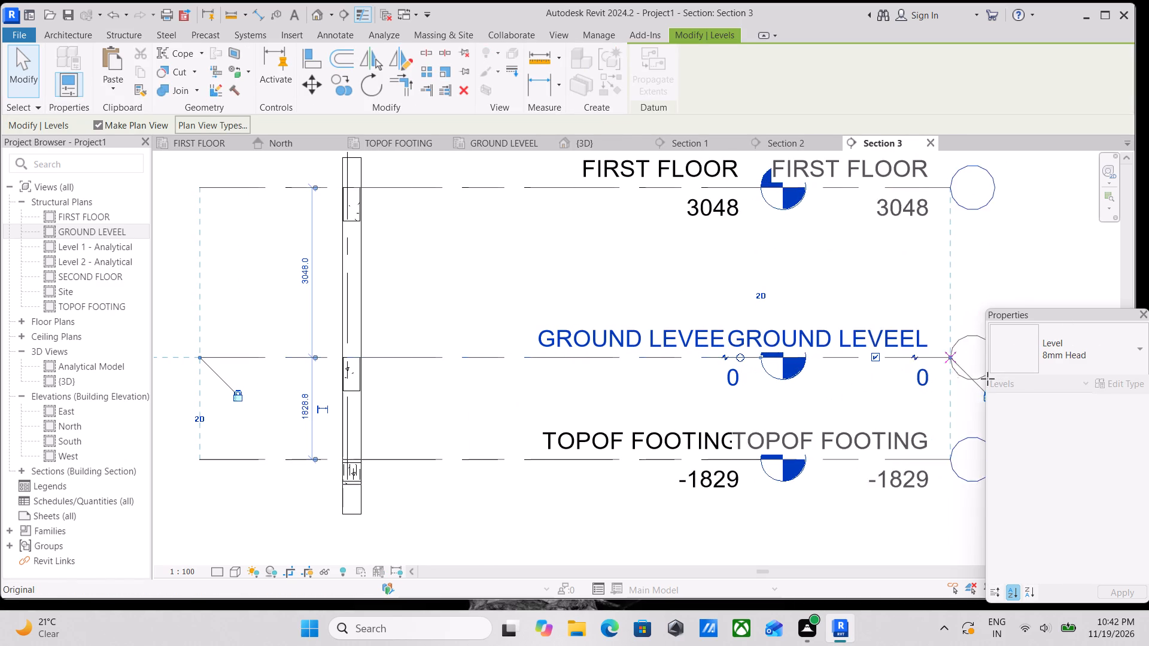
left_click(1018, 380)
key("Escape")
Widen the Section 3 crop region by moving its right boundary outward to clear the ground beam.
scroll(407, 384, "up", 2)
middle_click_drag(378, 376, 640, 402)
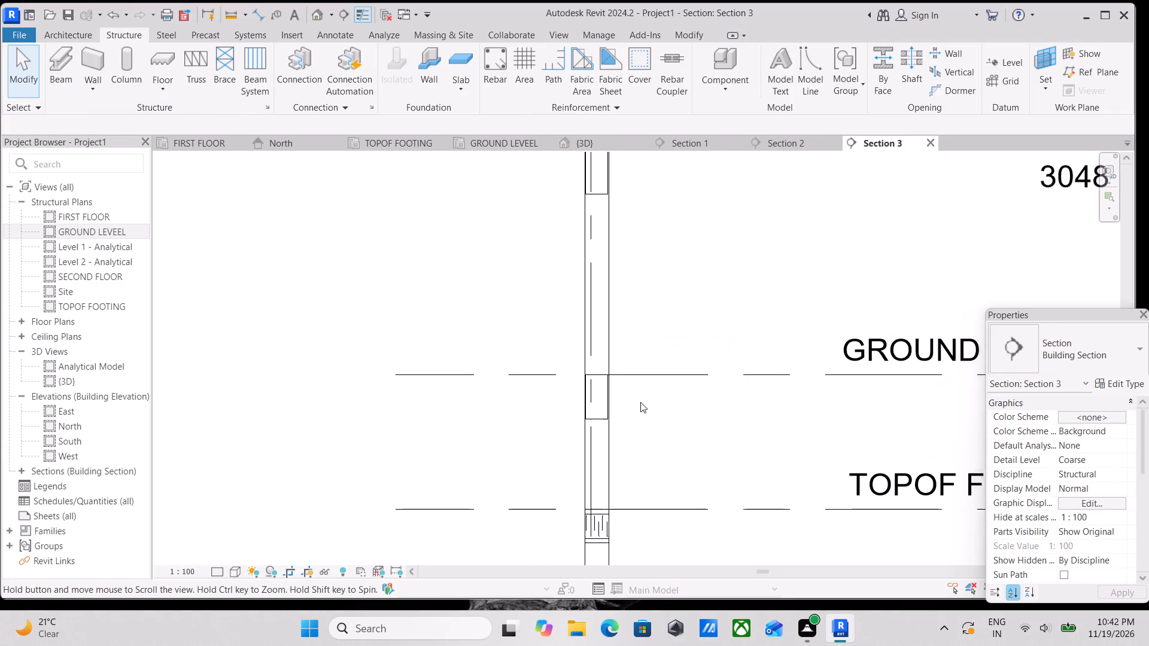
scroll(594, 418, "up", 3)
left_click(624, 298)
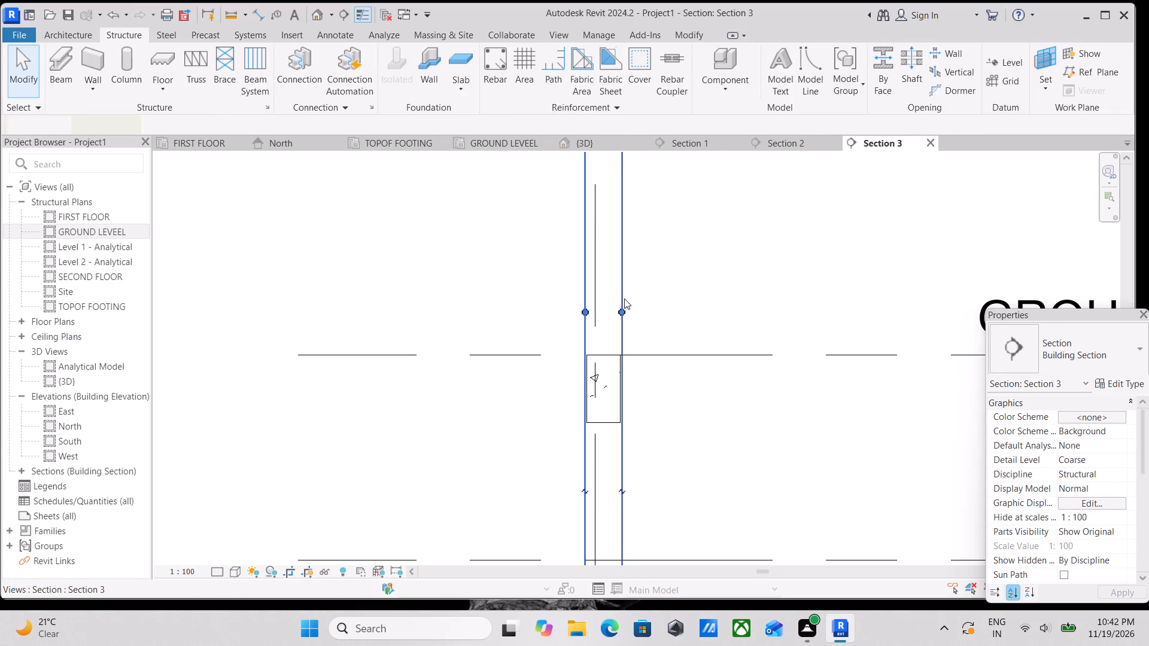
scroll(627, 330, "up", 2)
left_click_drag(619, 312, 707, 318)
Pull the head ends of the aligned level lines outward, well beyond the widened crop boundary.
scroll(606, 339, "down", 2)
middle_click_drag(600, 337, 296, 308)
scroll(511, 349, "down", 3)
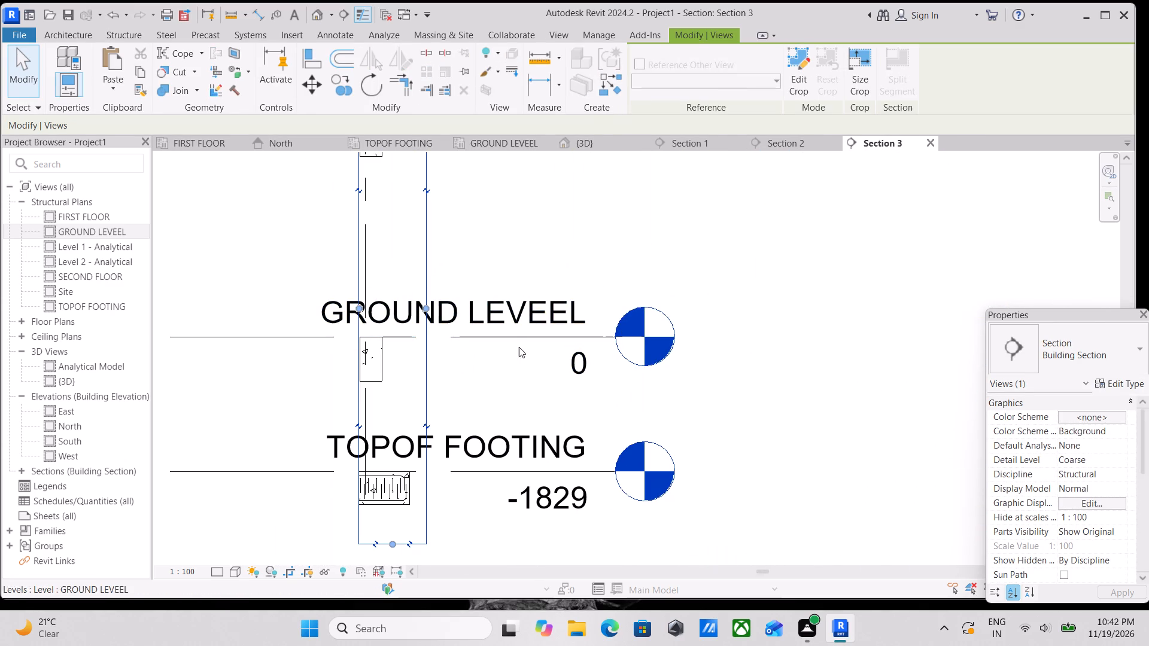
left_click(513, 338)
left_click_drag(612, 334, 908, 327)
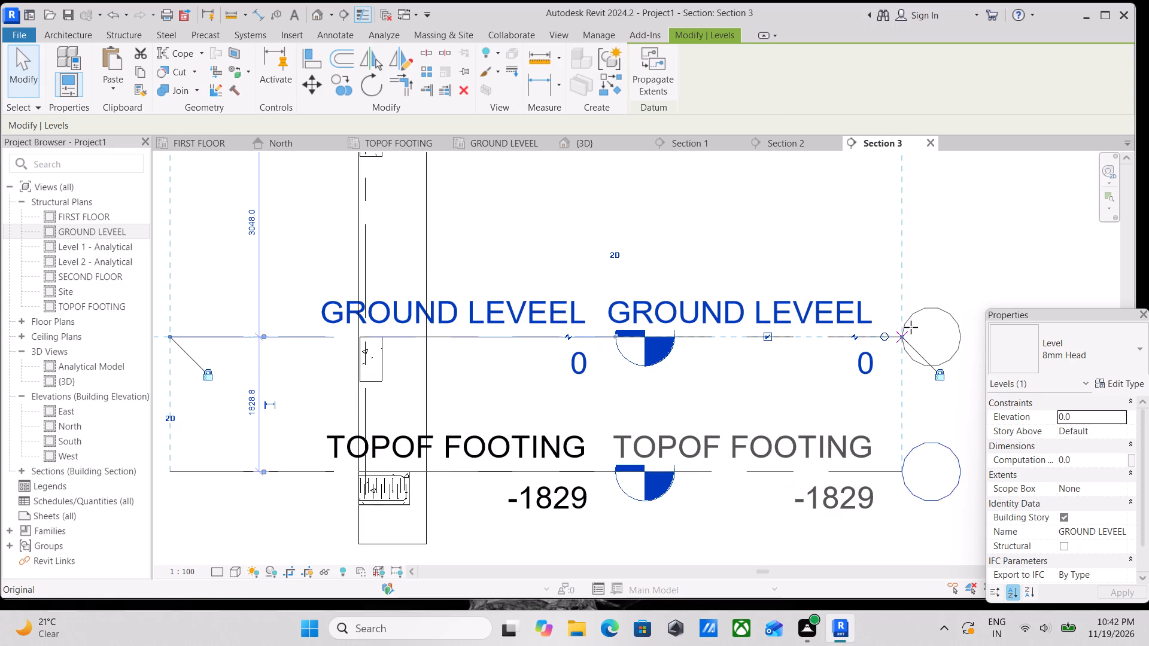
left_click(911, 327)
key("Escape")
Move the left crop boundary of Section 3 outward to leave clear space beside the ground beam.
middle_click_drag(470, 369, 774, 414)
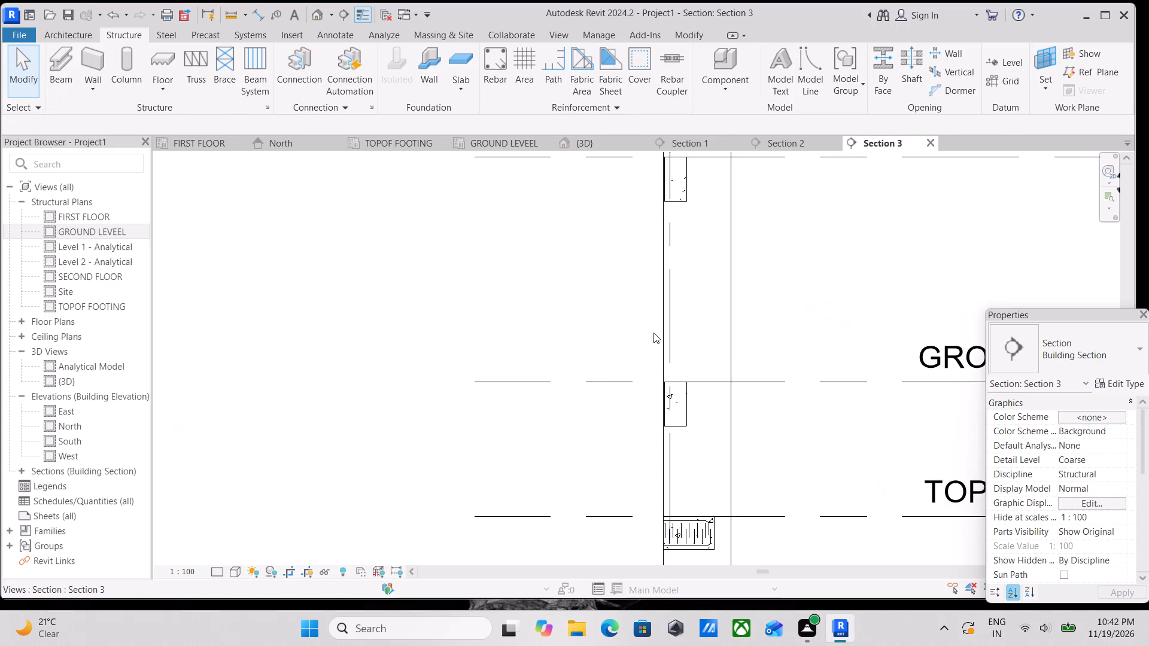
scroll(653, 329, "up", 2)
left_click(661, 337)
left_click_drag(668, 358, 616, 363)
Place a single 13M rebar stirrup of shape M_T1 in the ground-level 300 x 600 mm beam's cross-section.
scroll(688, 407, "up", 3)
middle_click(686, 415)
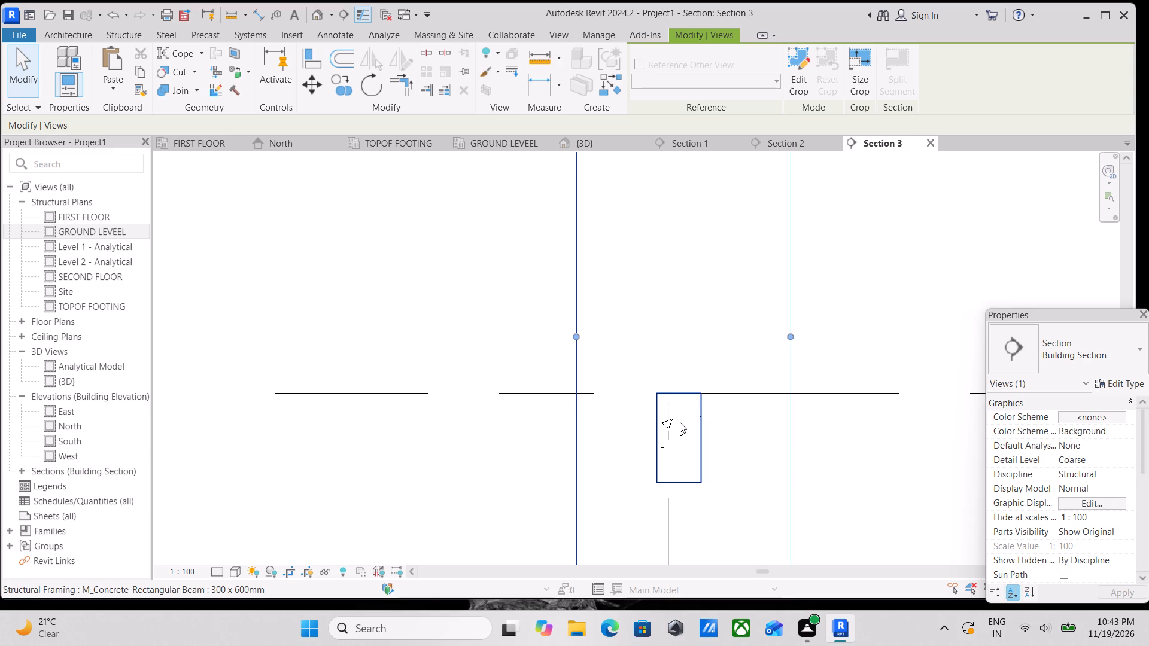
scroll(696, 431, "up", 2)
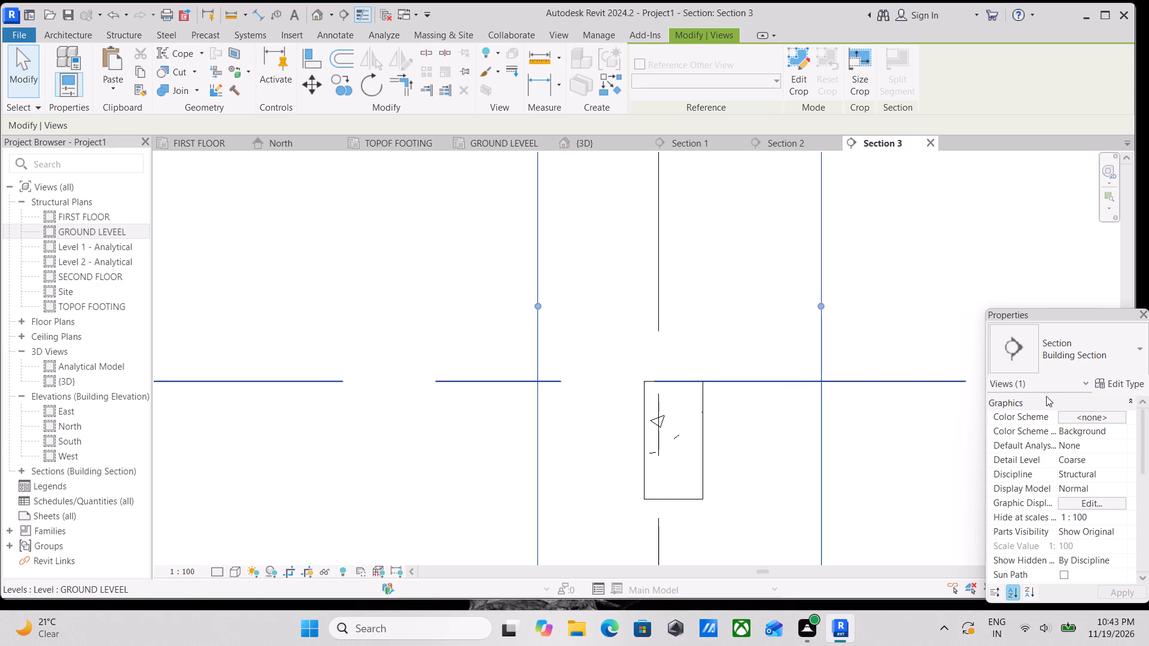
left_click(58, 33)
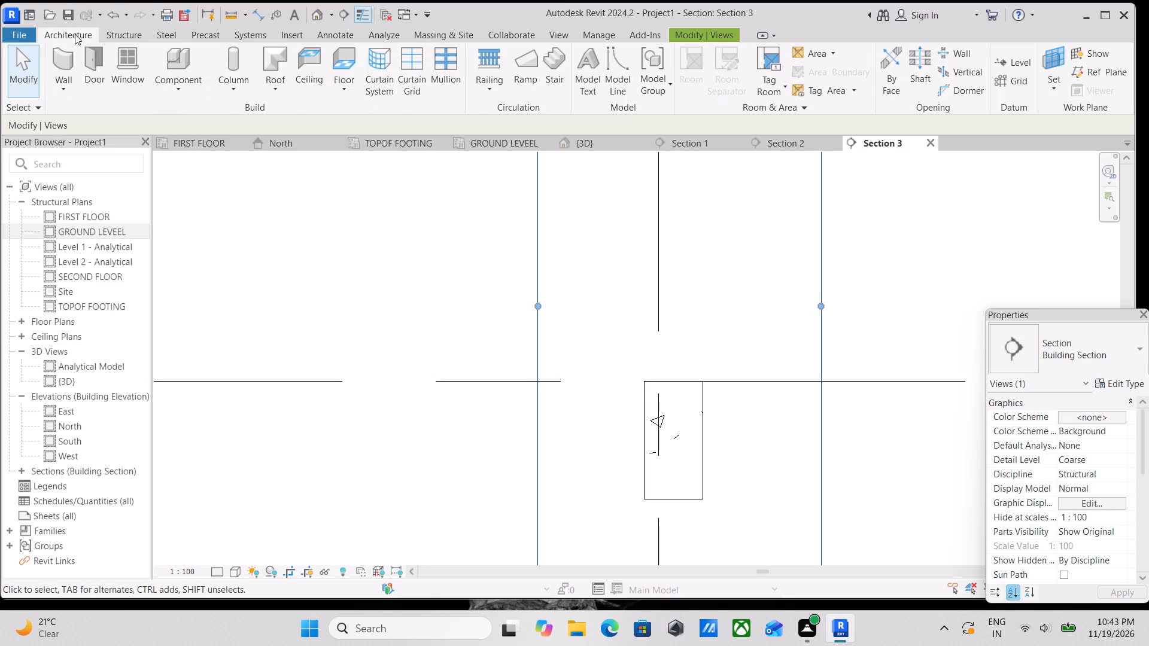
left_click(111, 32)
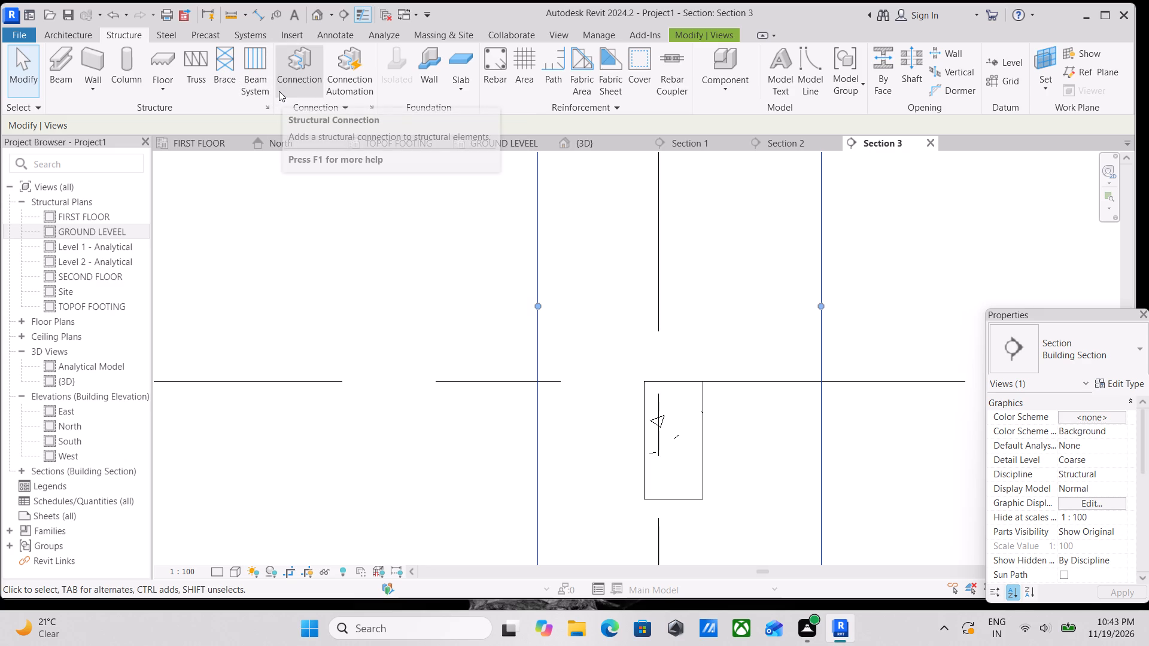
left_click(502, 44)
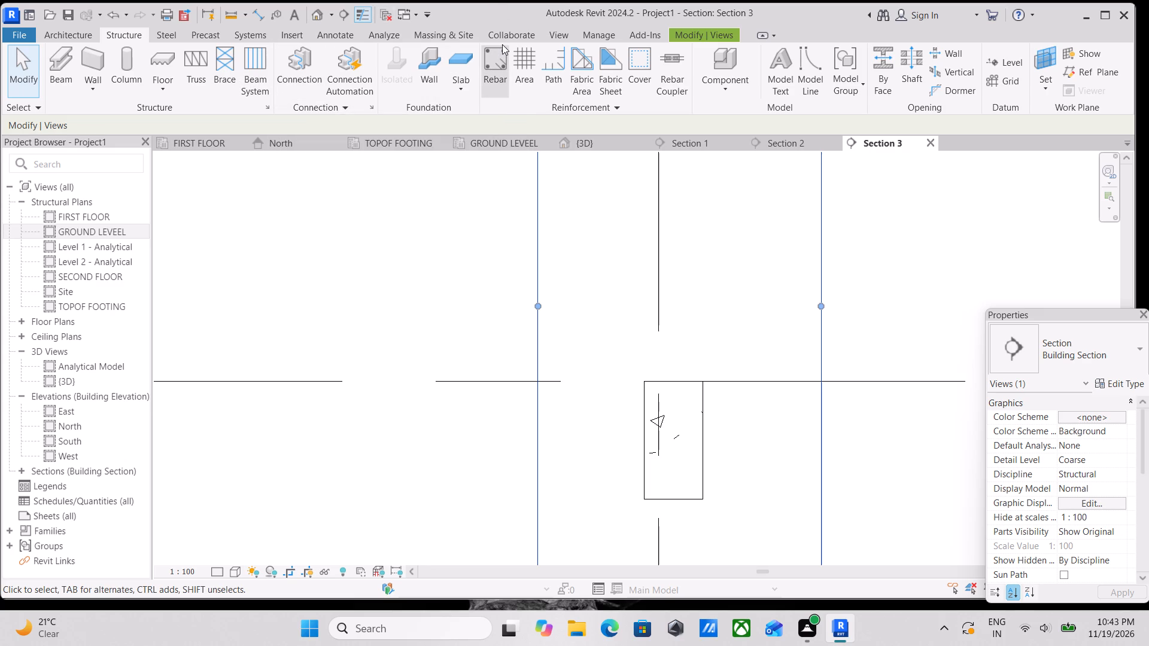
left_click(502, 48)
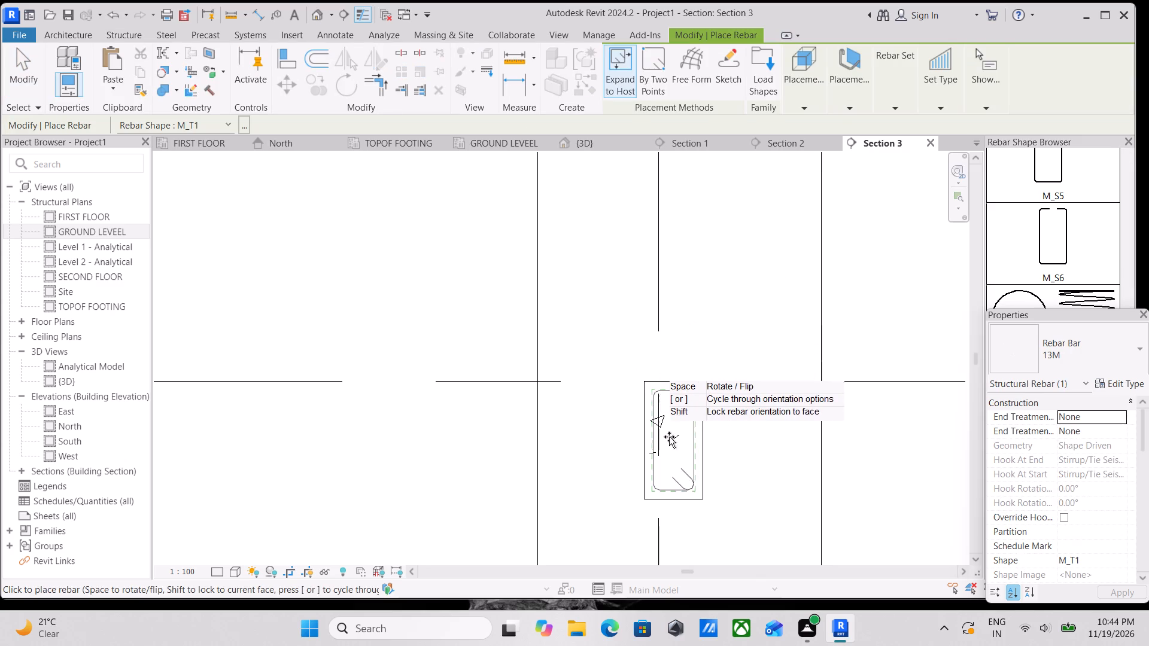
scroll(671, 438, "up", 5)
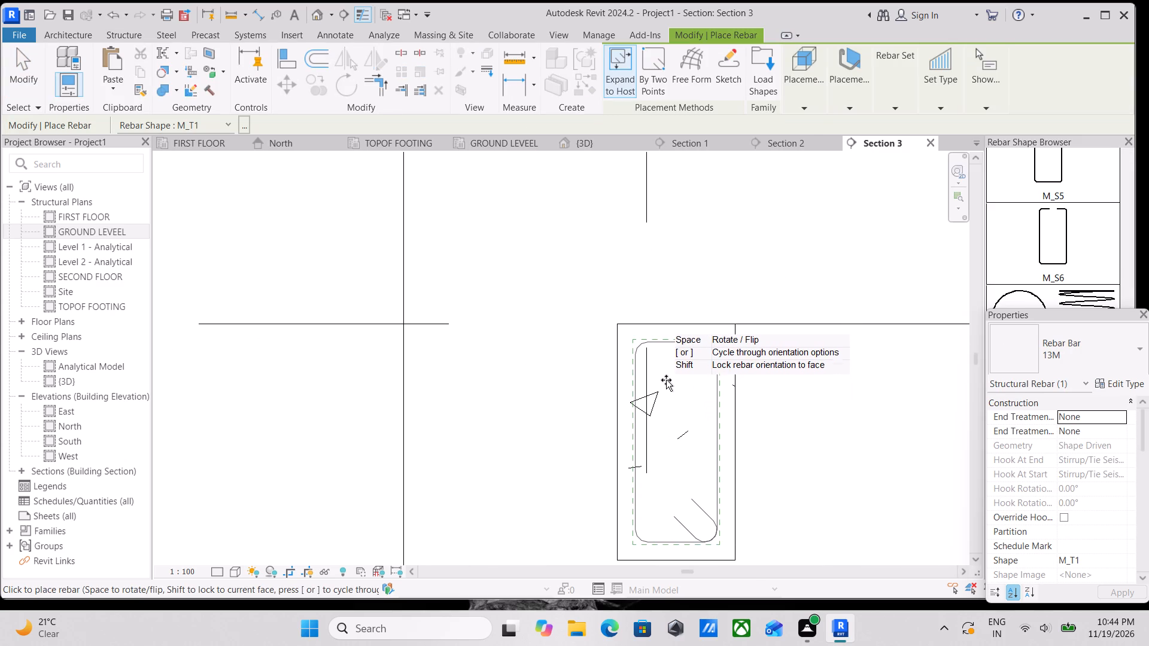
left_click(643, 408)
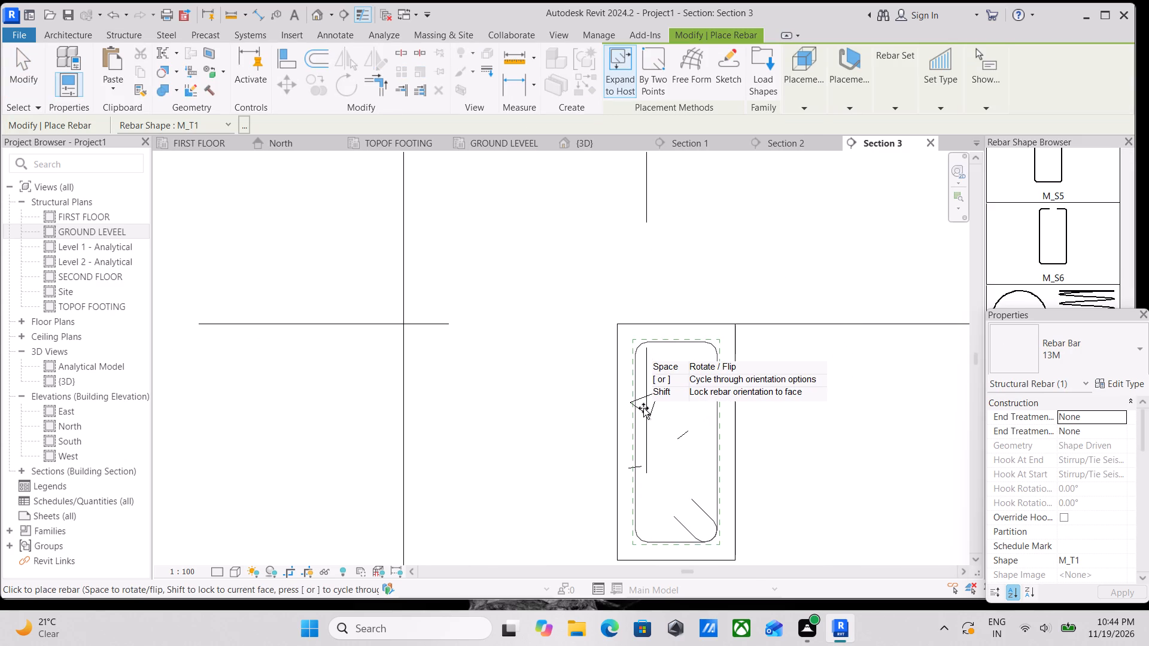
key("Escape")
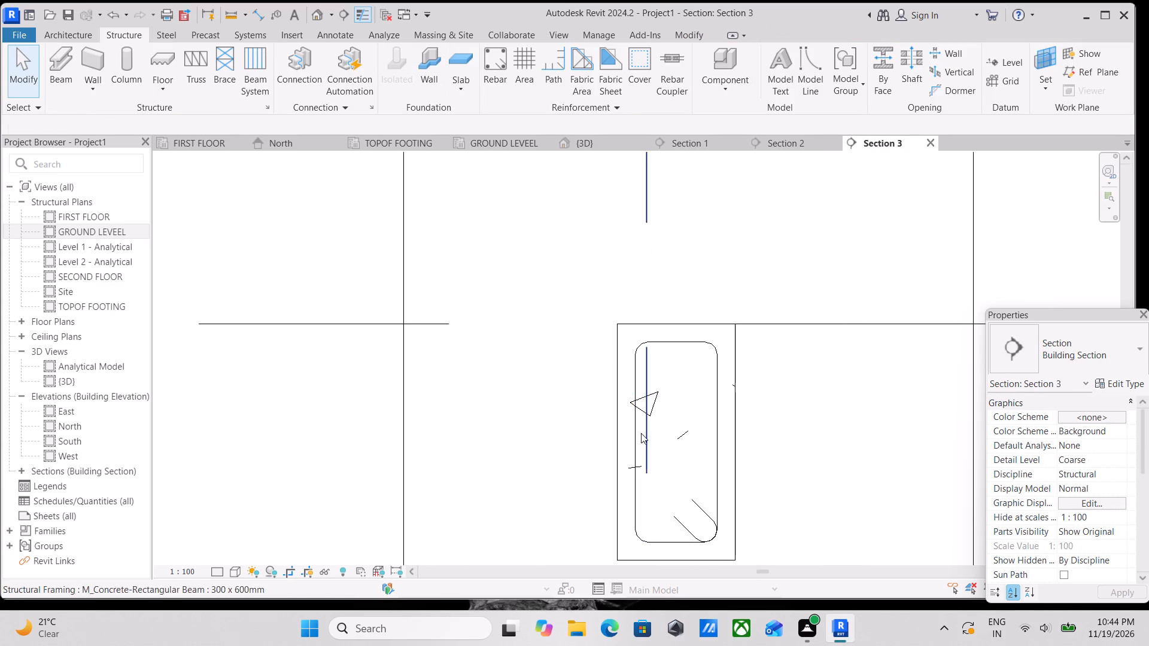
Set the Section 3 view's detail level to Fine.
middle_click_drag(641, 433, 578, 395)
left_click(226, 576)
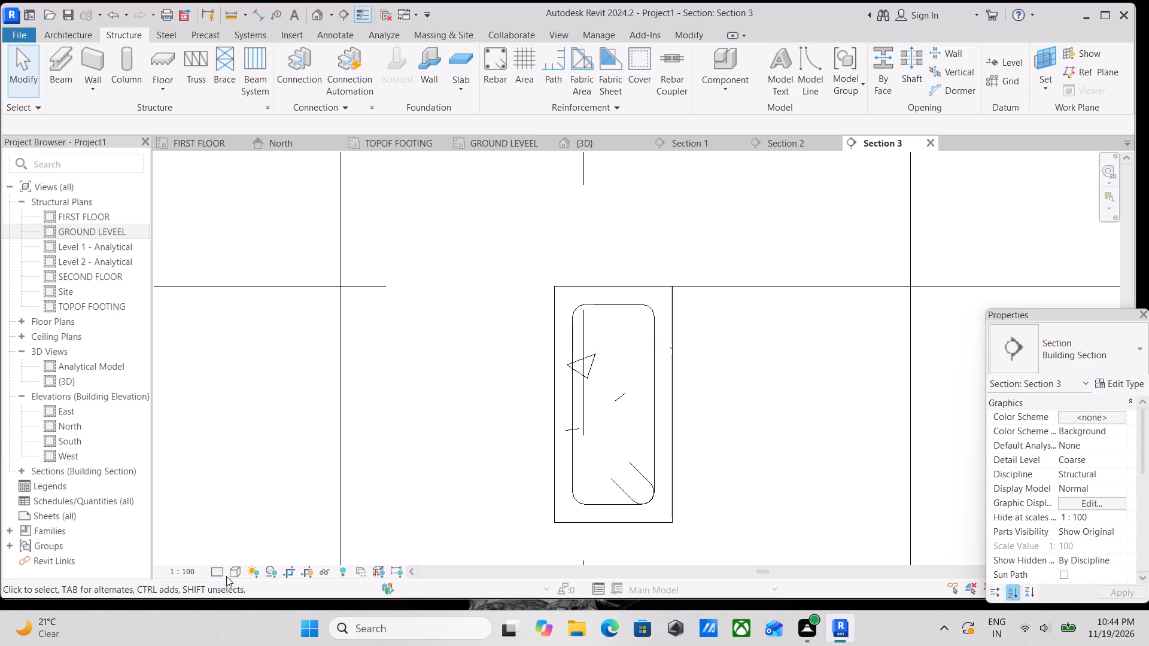
left_click(229, 574)
left_click(211, 571)
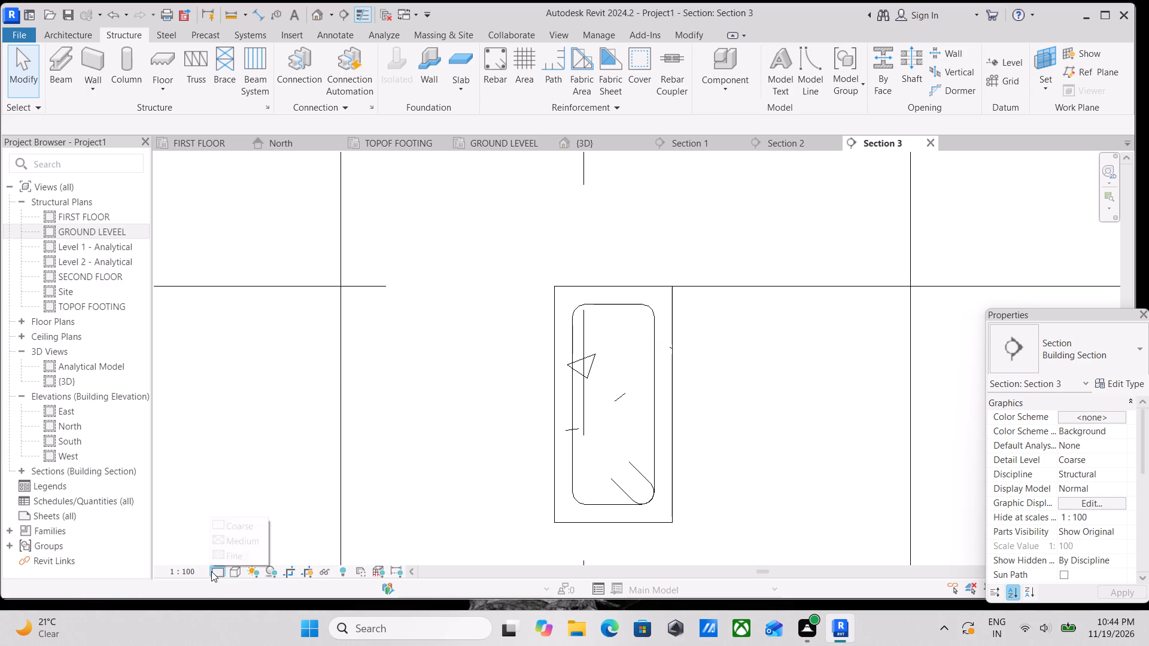
left_click(215, 557)
middle_click_drag(521, 489, 524, 506)
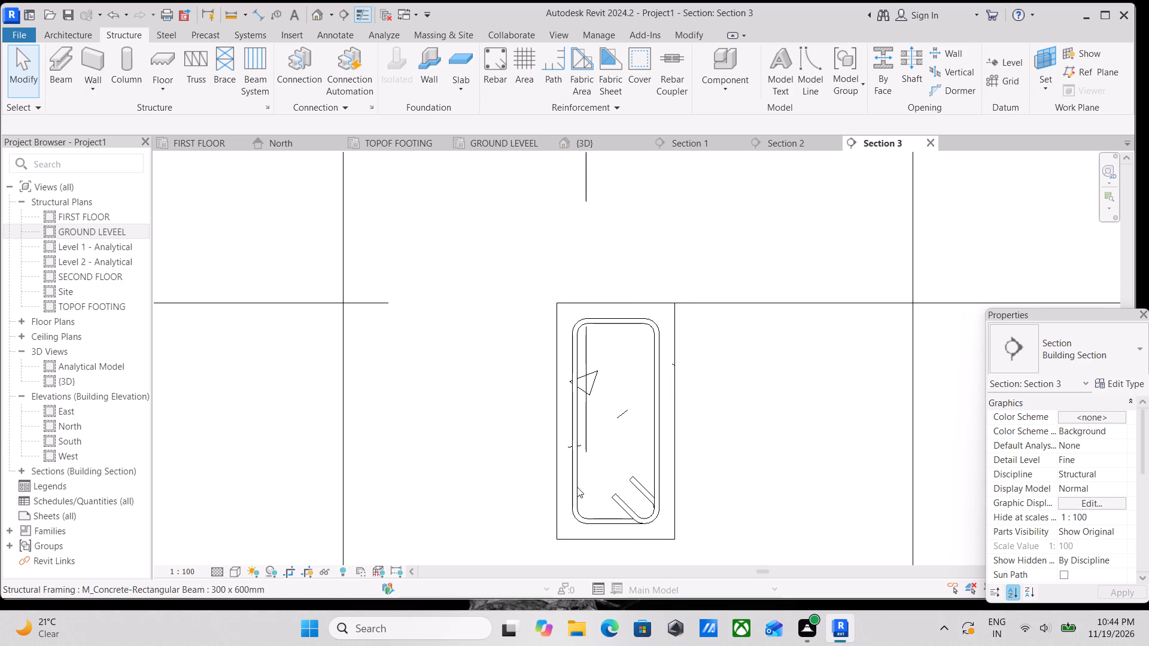
Set the ground beam stirrup's view visibility to unobscured in the {3D} view.
left_click(579, 483)
scroll(1144, 409, "down", 1)
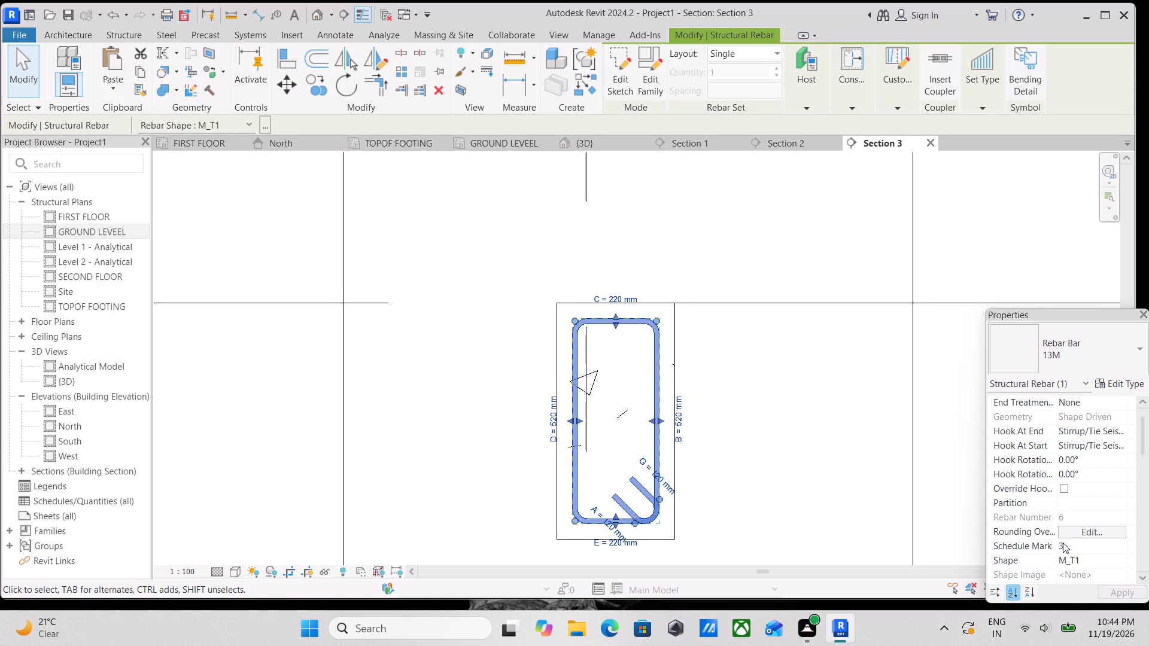
scroll(1078, 545, "up", 1)
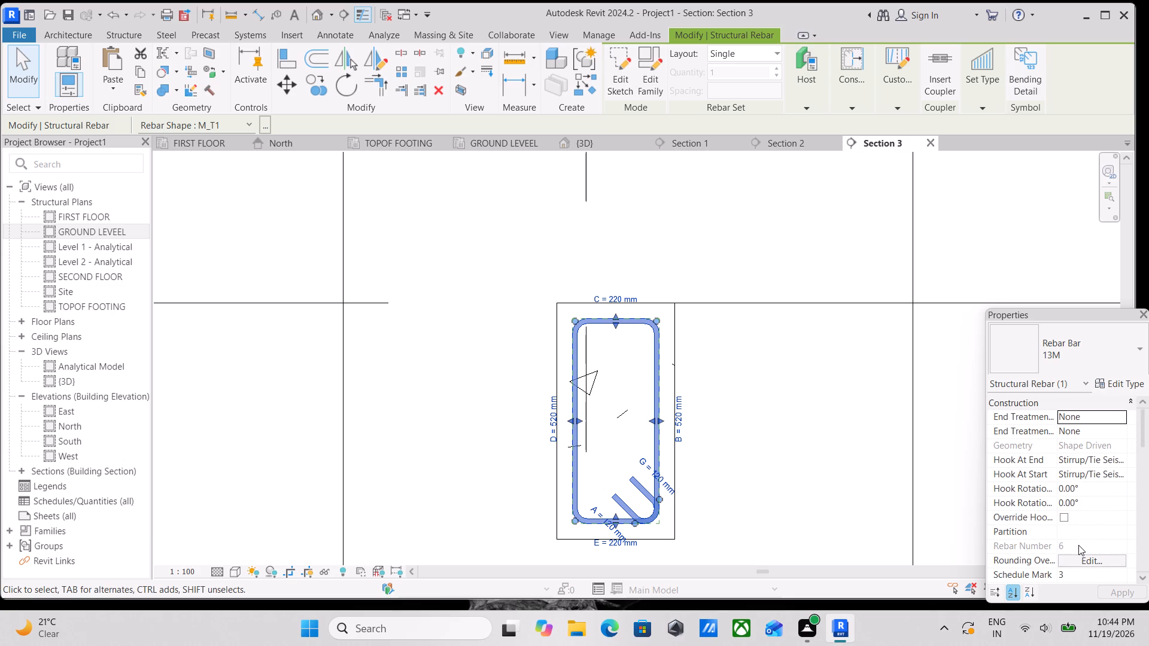
scroll(1106, 470, "down", 2)
scroll(1087, 538, "down", 3)
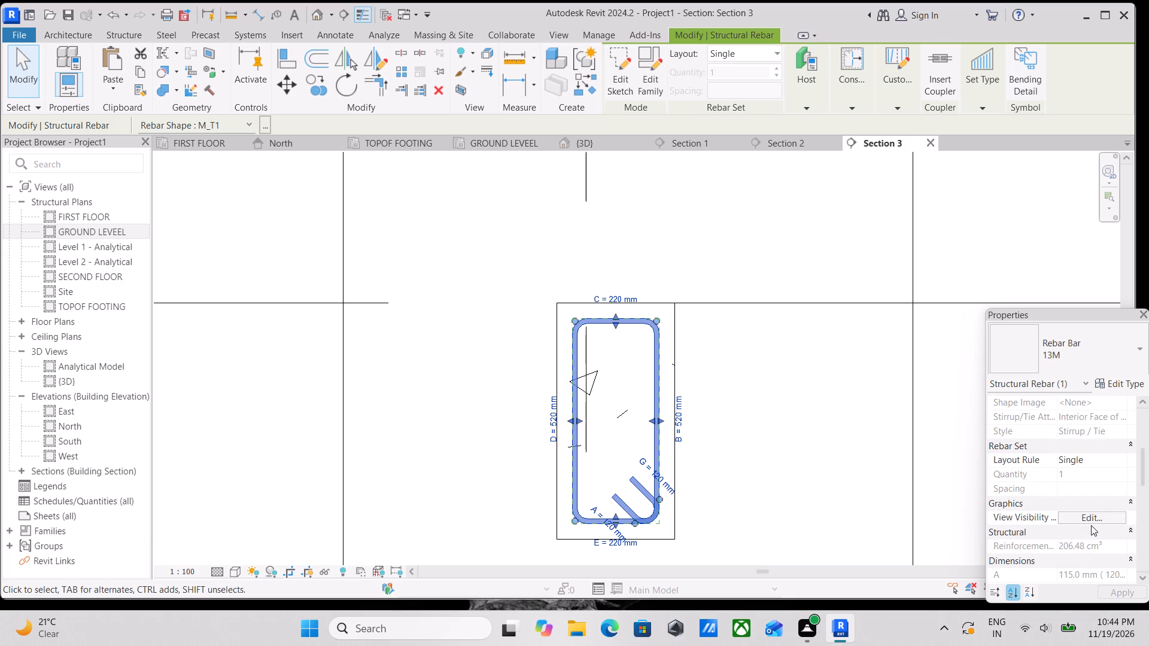
left_click(1092, 519)
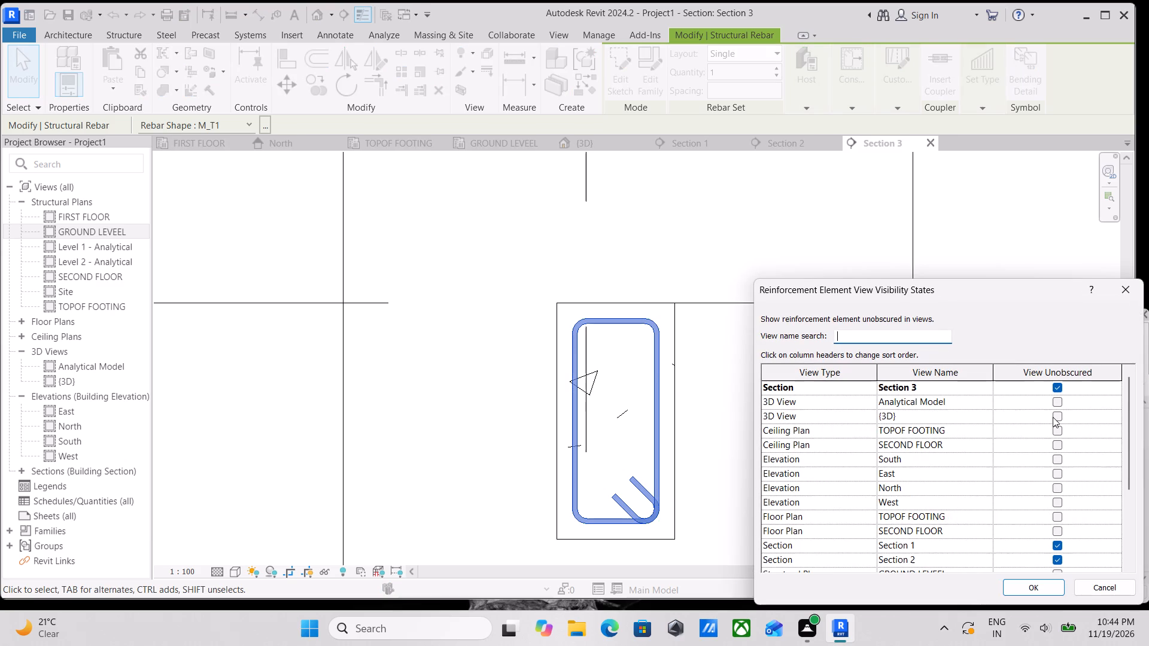
left_click(1055, 414)
left_click(1040, 590)
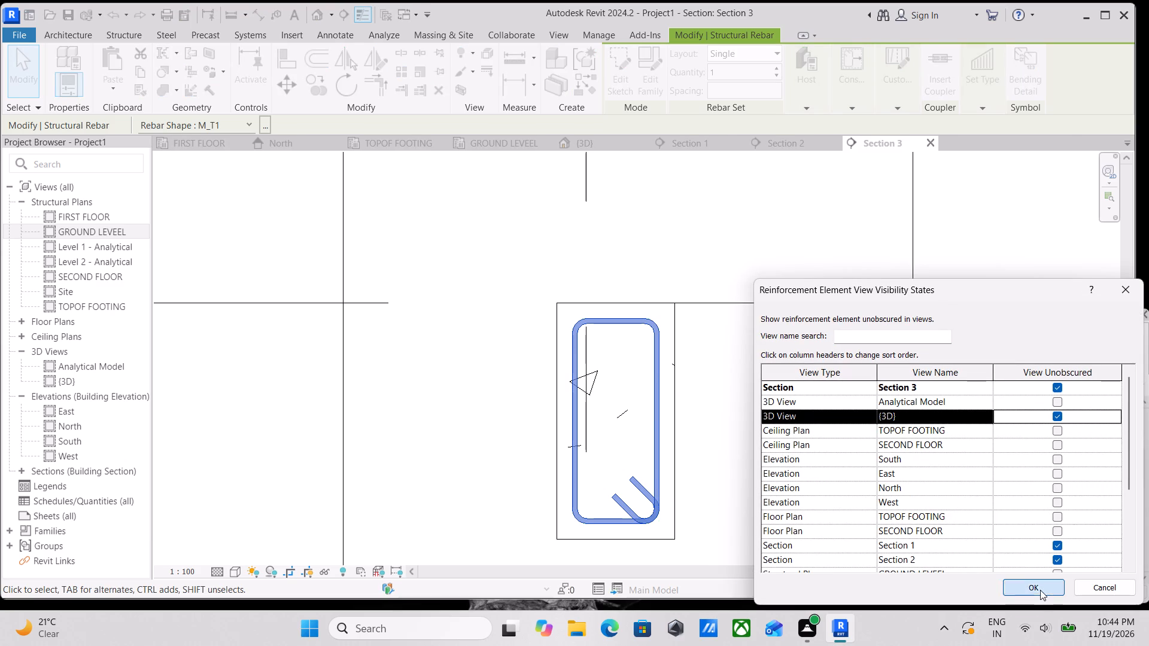
scroll(821, 528, "up", 2)
key("Escape")
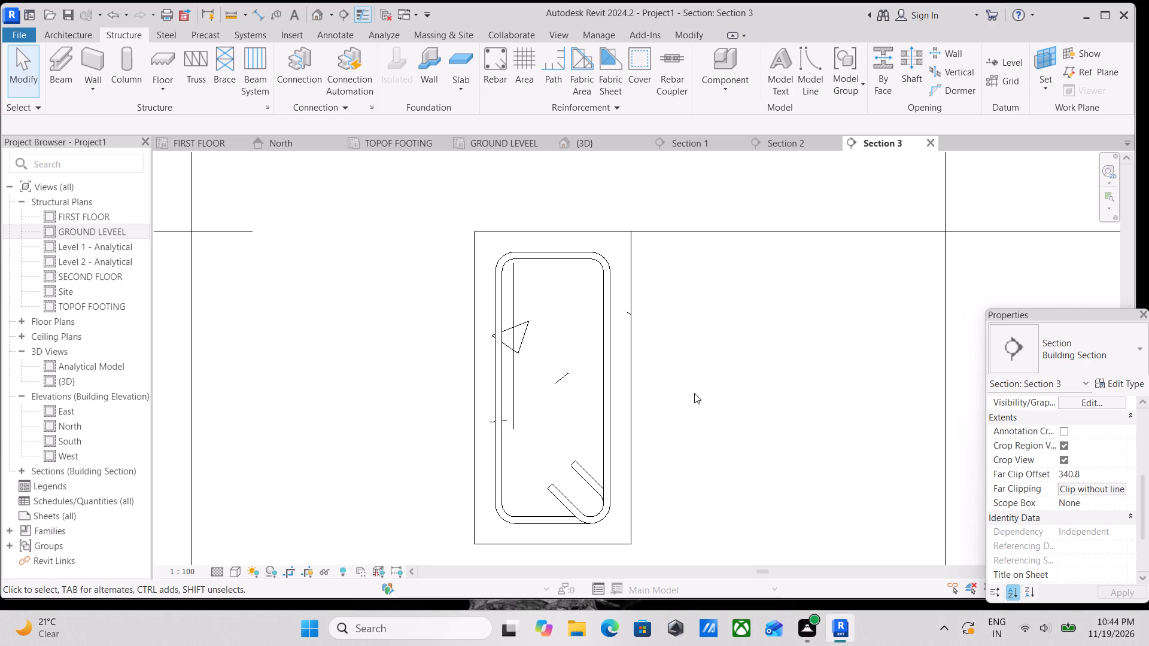
middle_click_drag(698, 300, 741, 368)
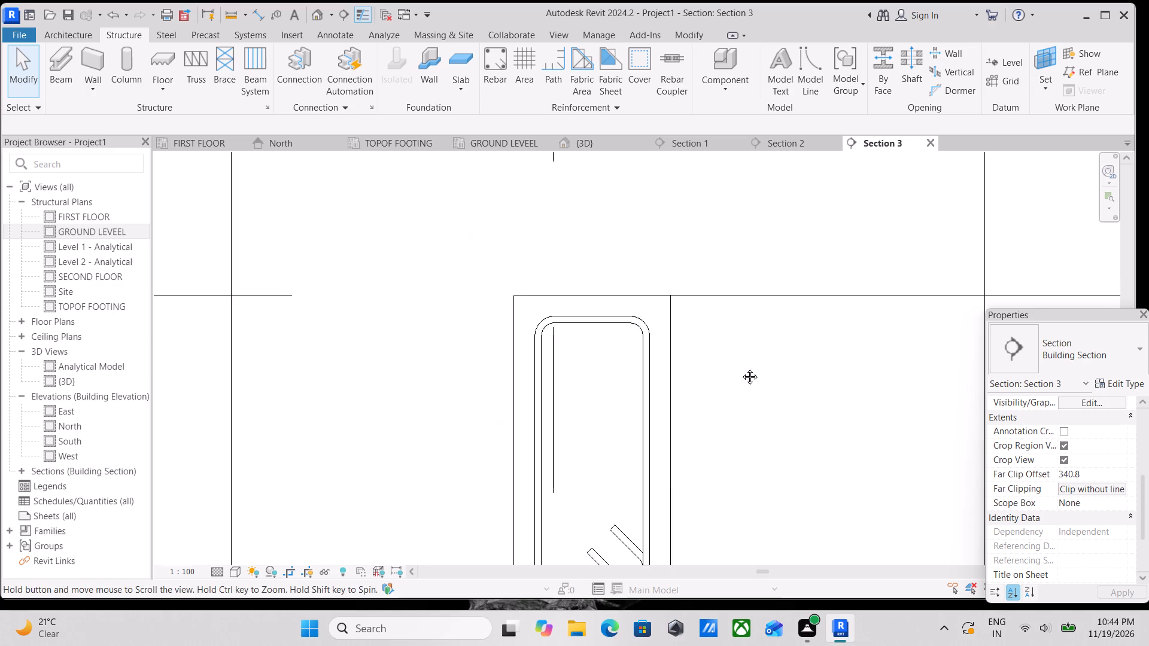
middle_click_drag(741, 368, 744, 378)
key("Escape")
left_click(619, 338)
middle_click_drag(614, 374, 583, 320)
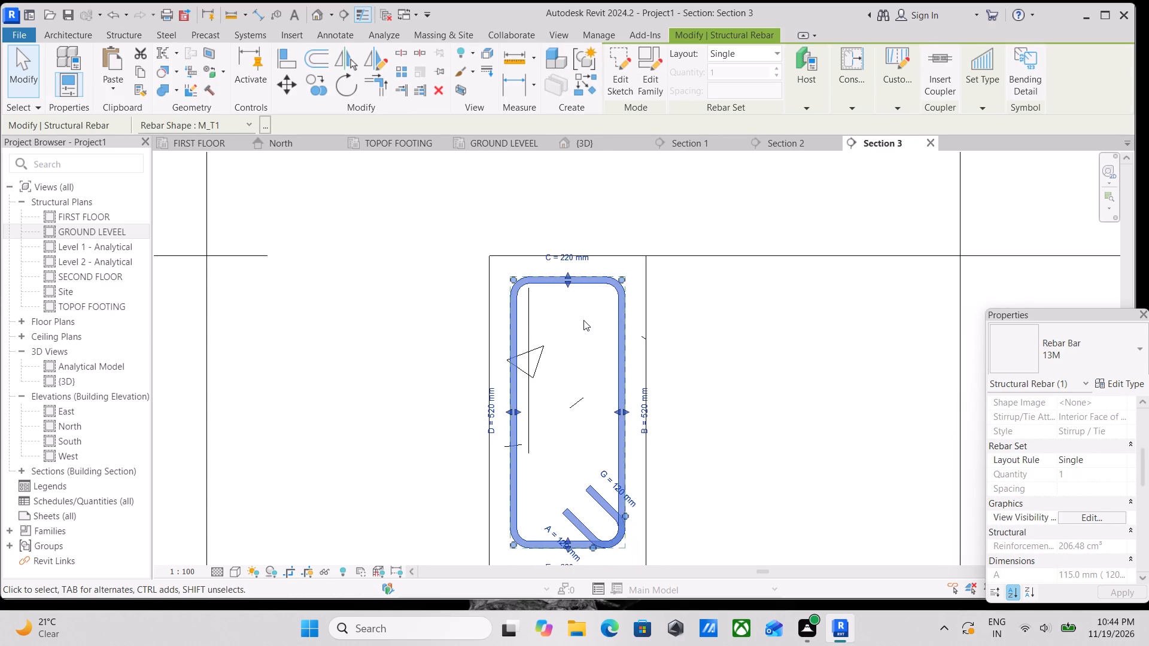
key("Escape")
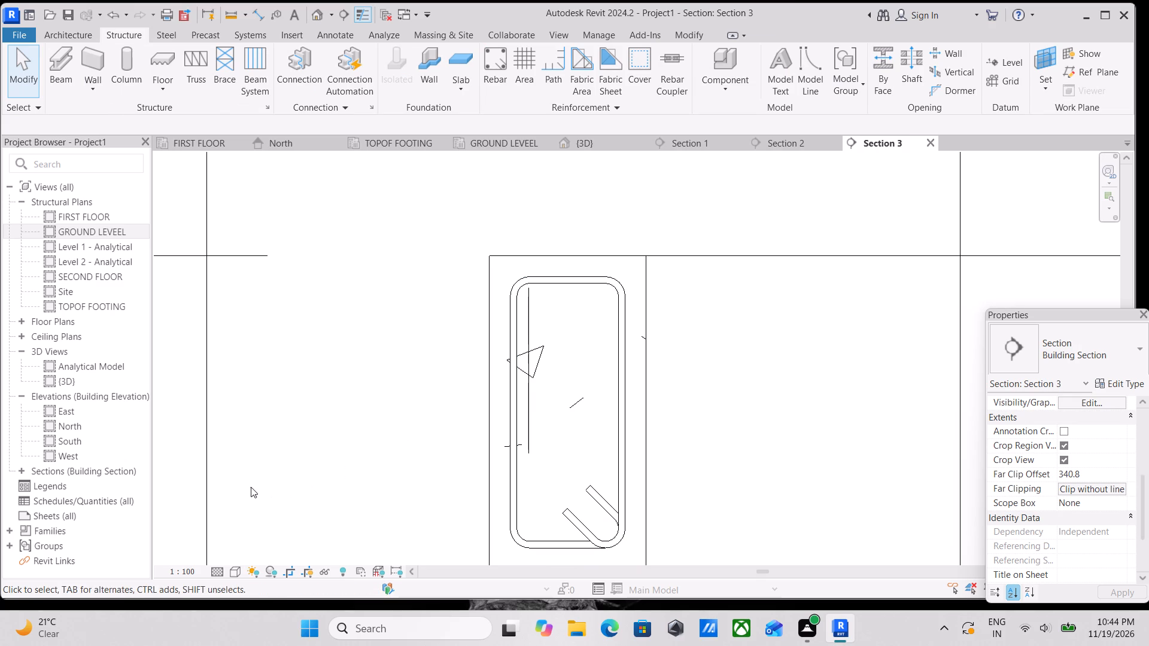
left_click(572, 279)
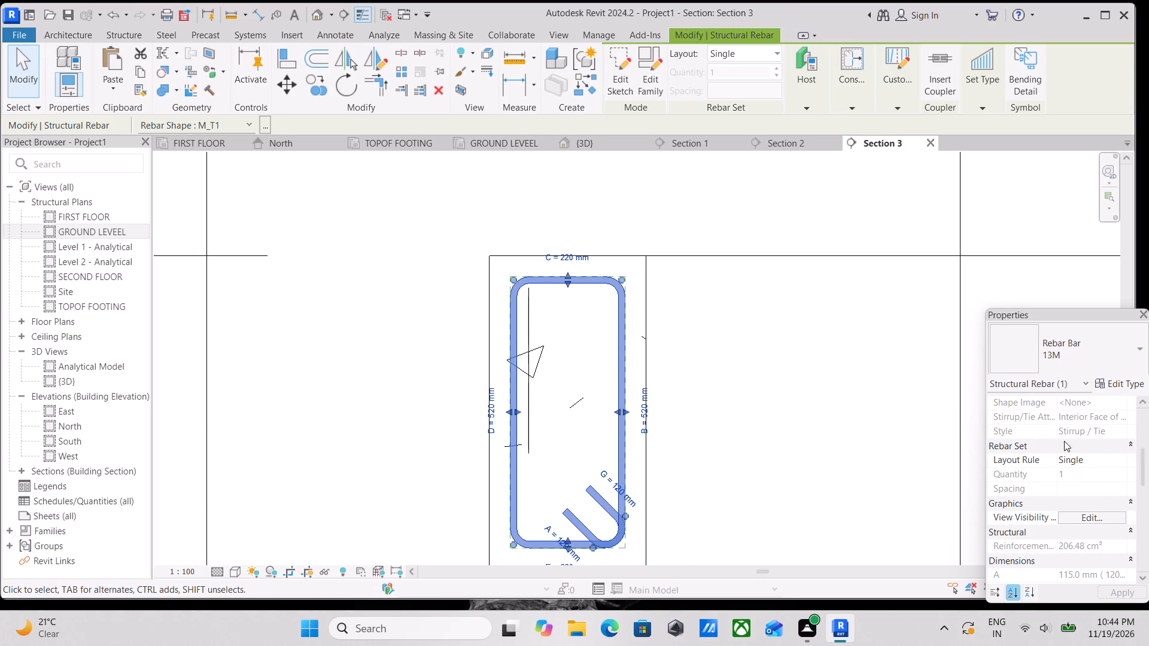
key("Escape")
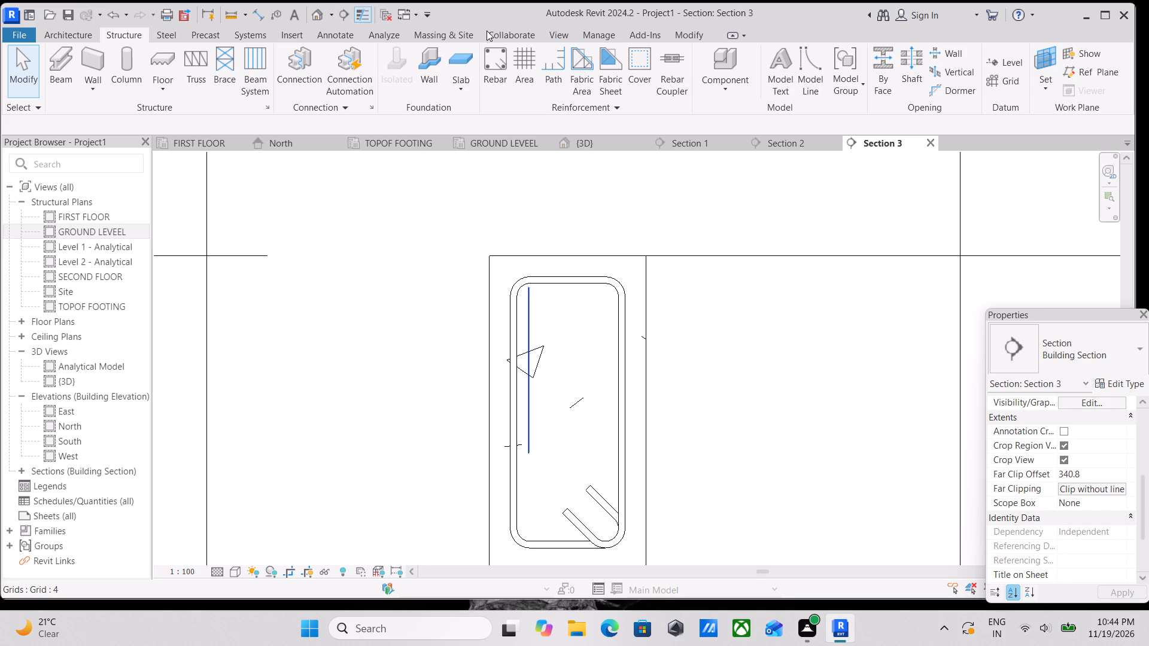
Place a single straight 13M bar of shape M_00, perpendicular to cover, inside the stirrup's upper right corner, about 81 mm below the beam's top.
left_click(500, 59)
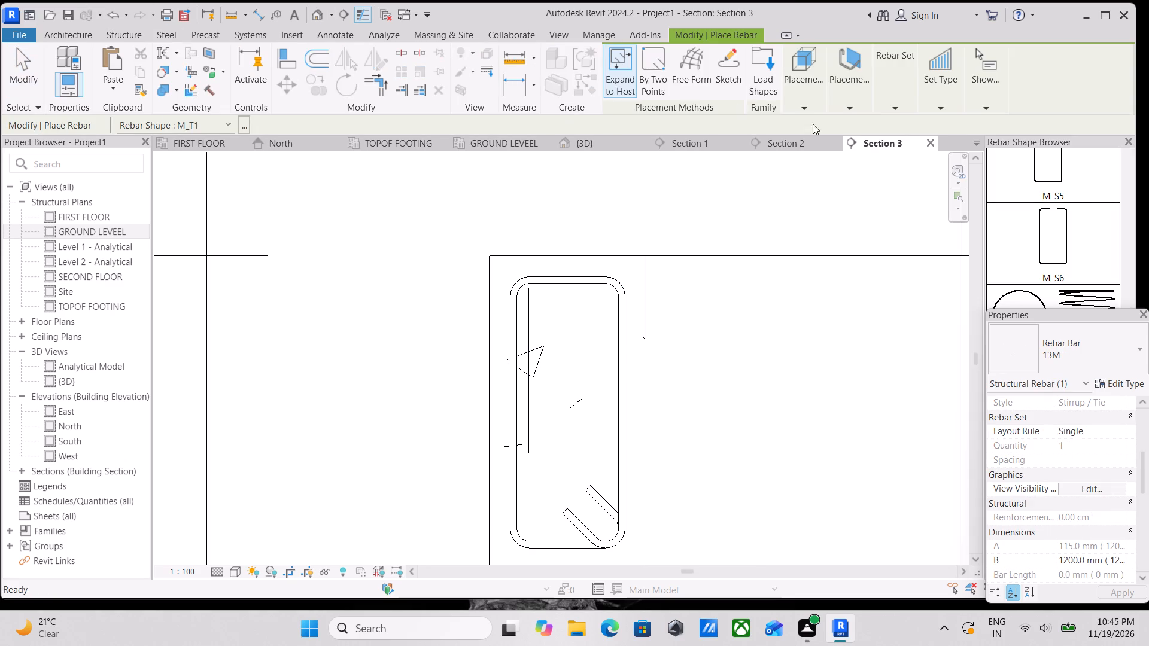
scroll(1051, 236, "up", 2)
scroll(1051, 236, "up", 19)
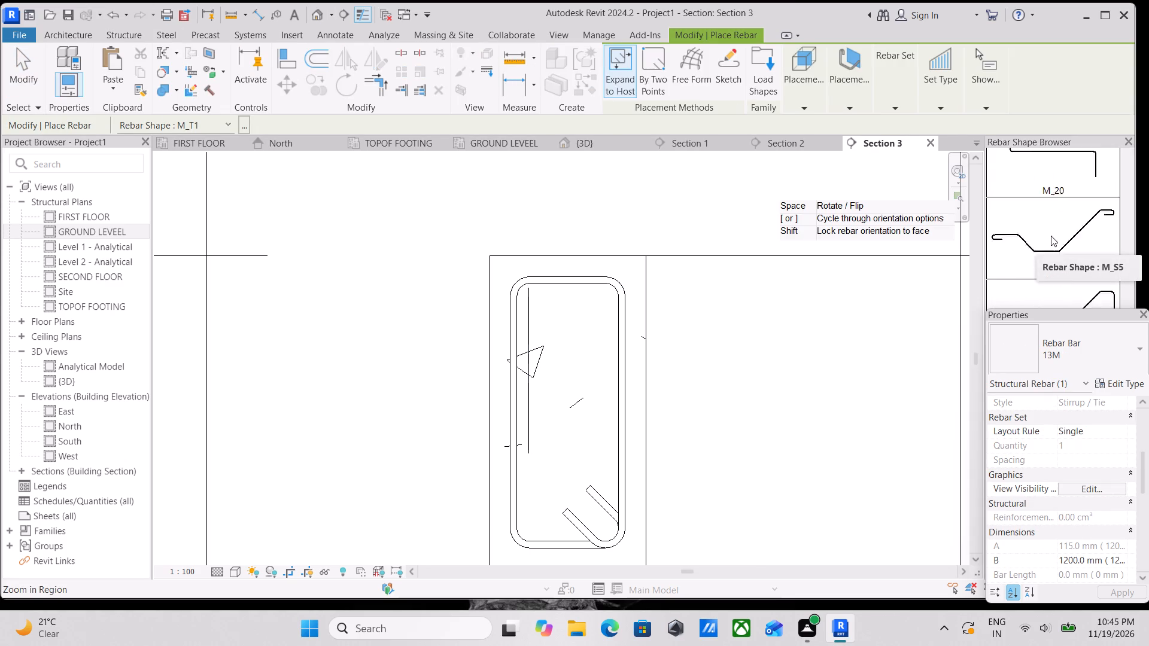
scroll(1051, 236, "up", 15)
scroll(1051, 236, "up", 18)
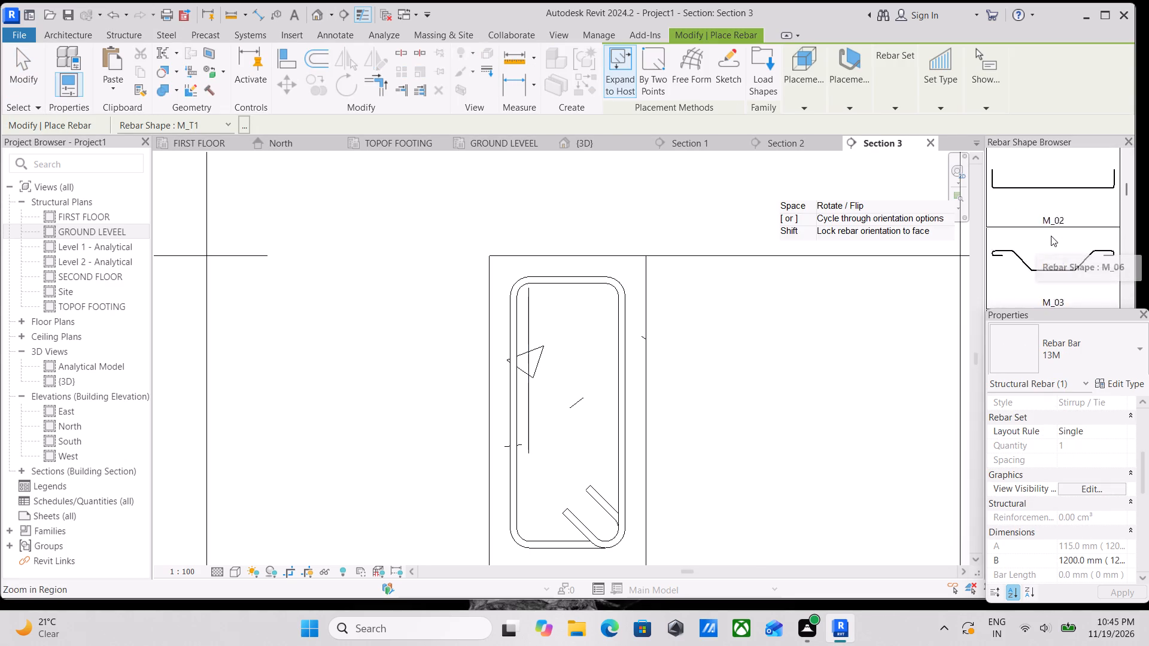
scroll(1051, 236, "up", 15)
left_click(1049, 163)
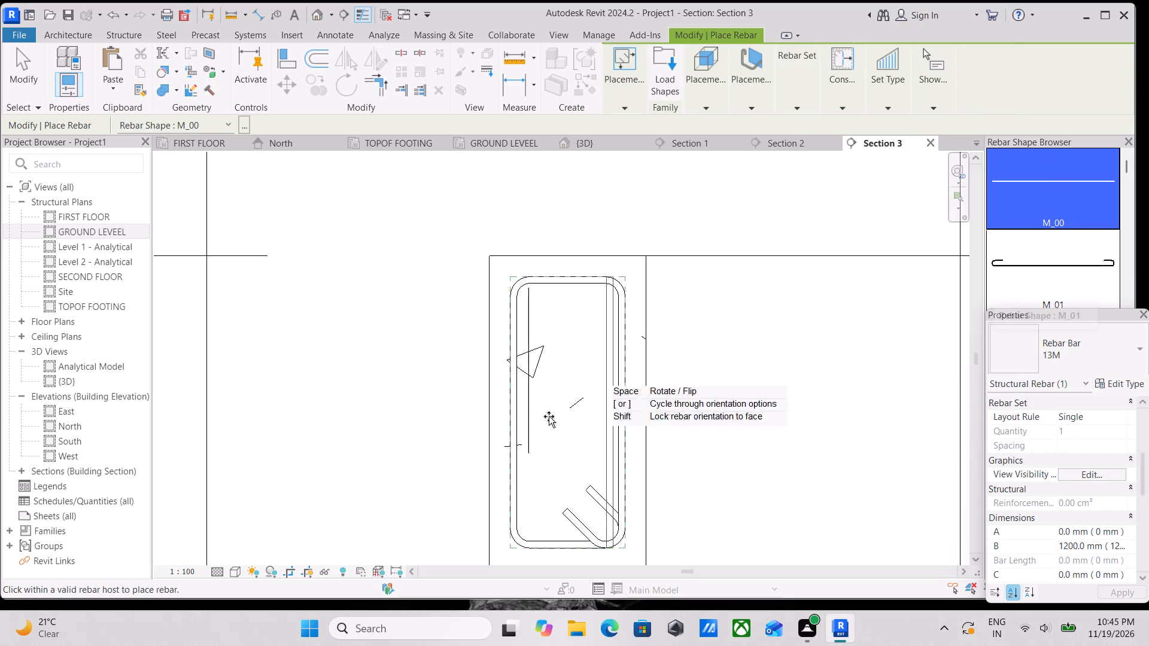
scroll(570, 315, "up", 3)
left_click(753, 100)
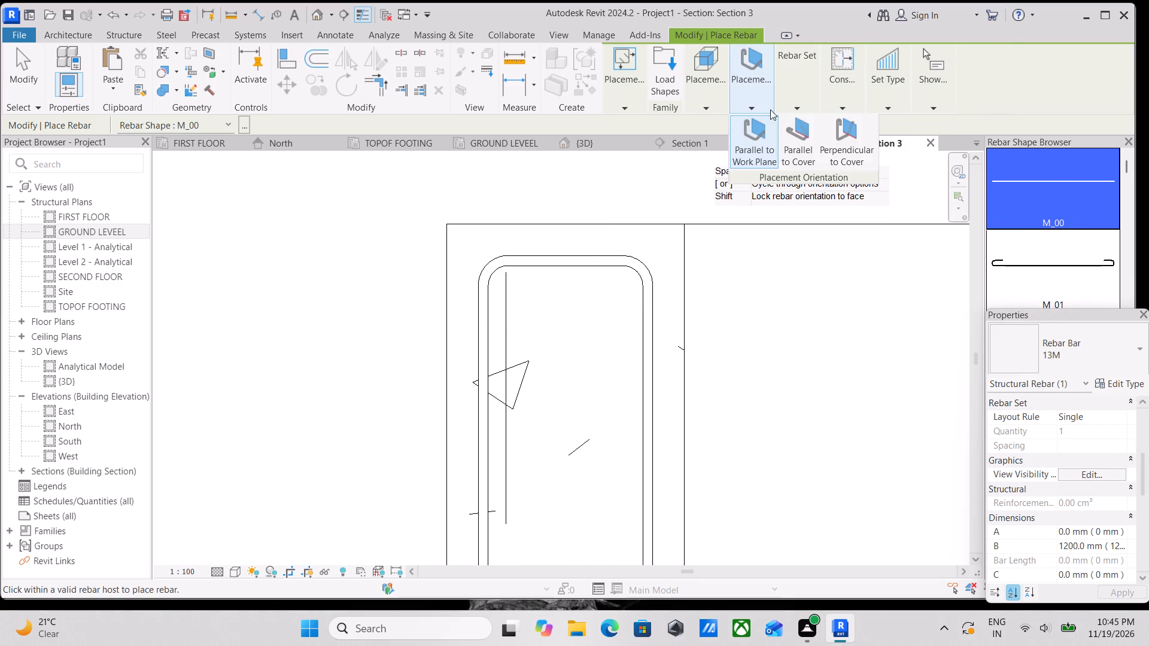
left_click(852, 128)
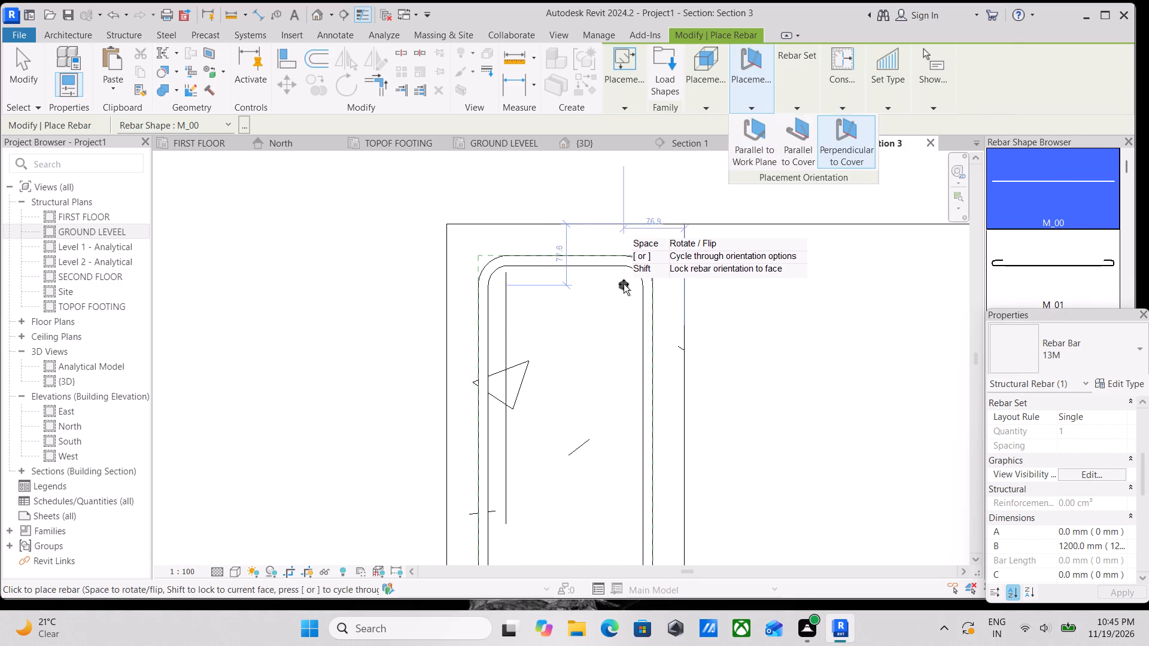
left_click(622, 288)
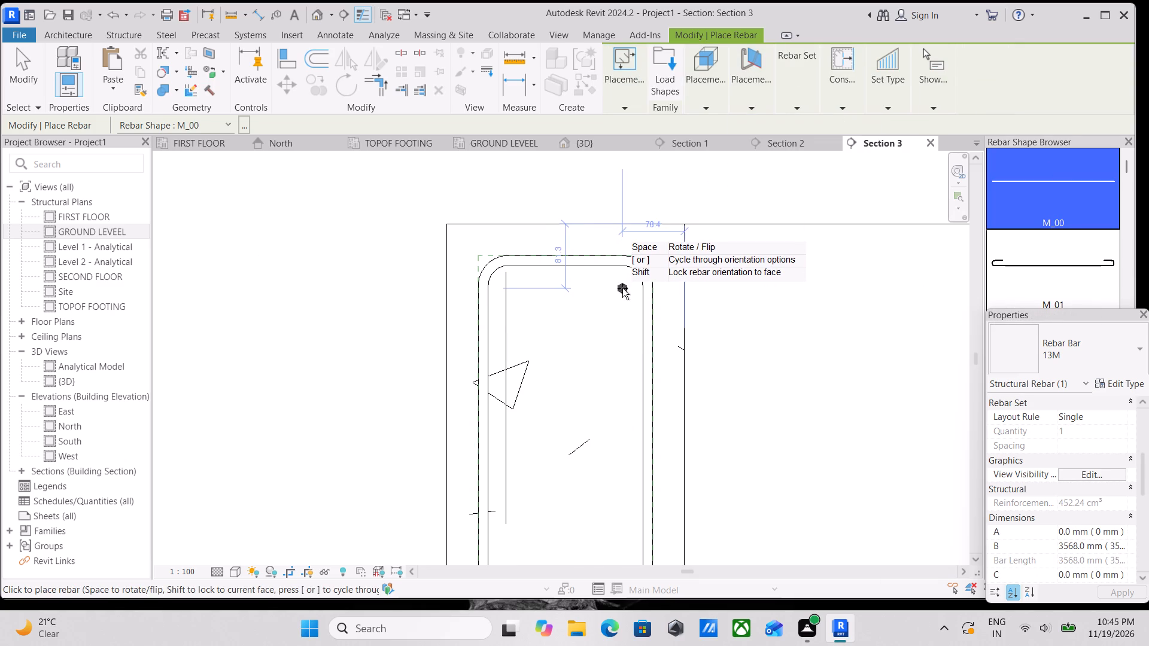
key("Escape")
key("Escape")
Set the straight bar's layout to Fixed Number with a quantity of 4 along the beam's depth.
scroll(569, 294, "up", 3)
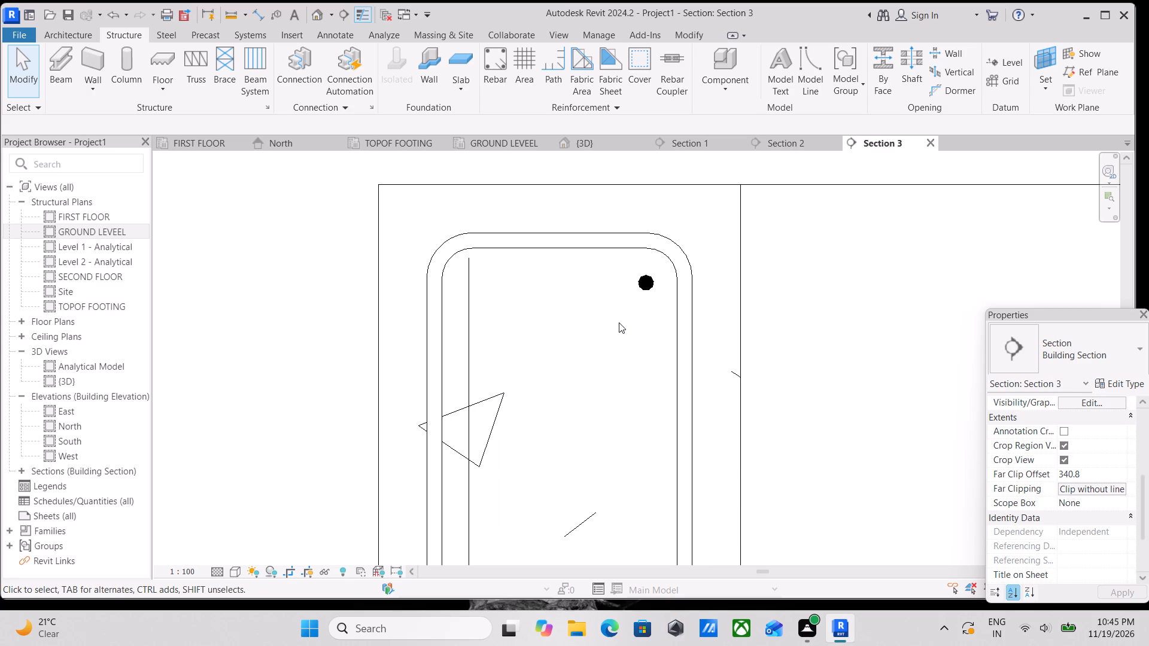
left_click(645, 288)
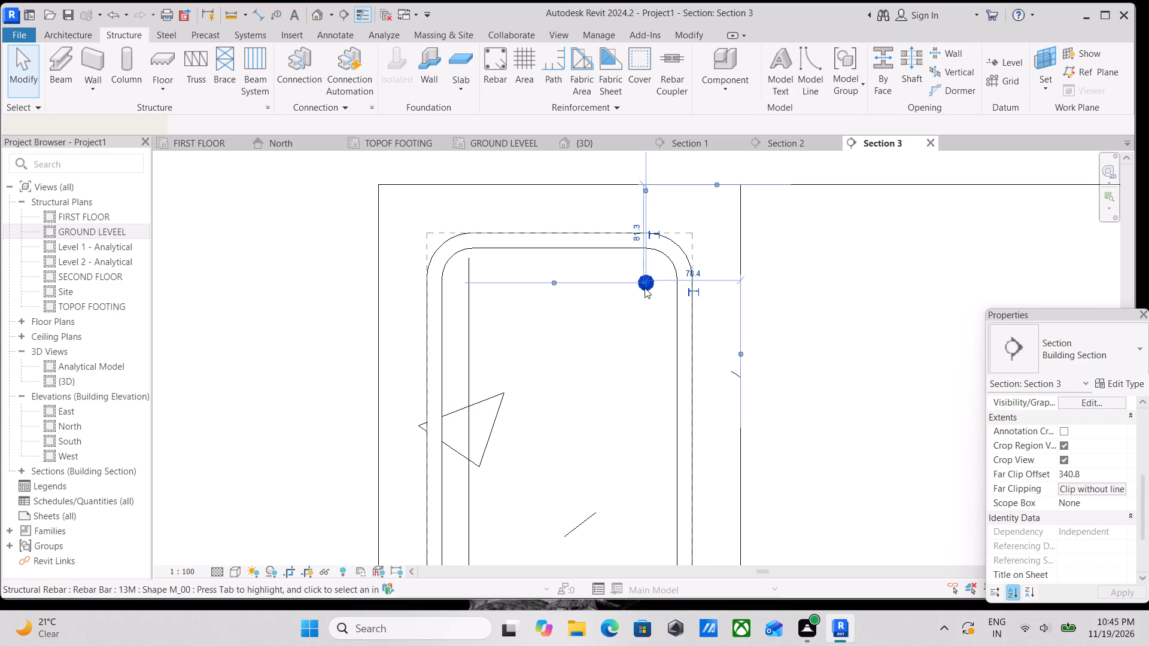
scroll(1103, 645, "up", 1)
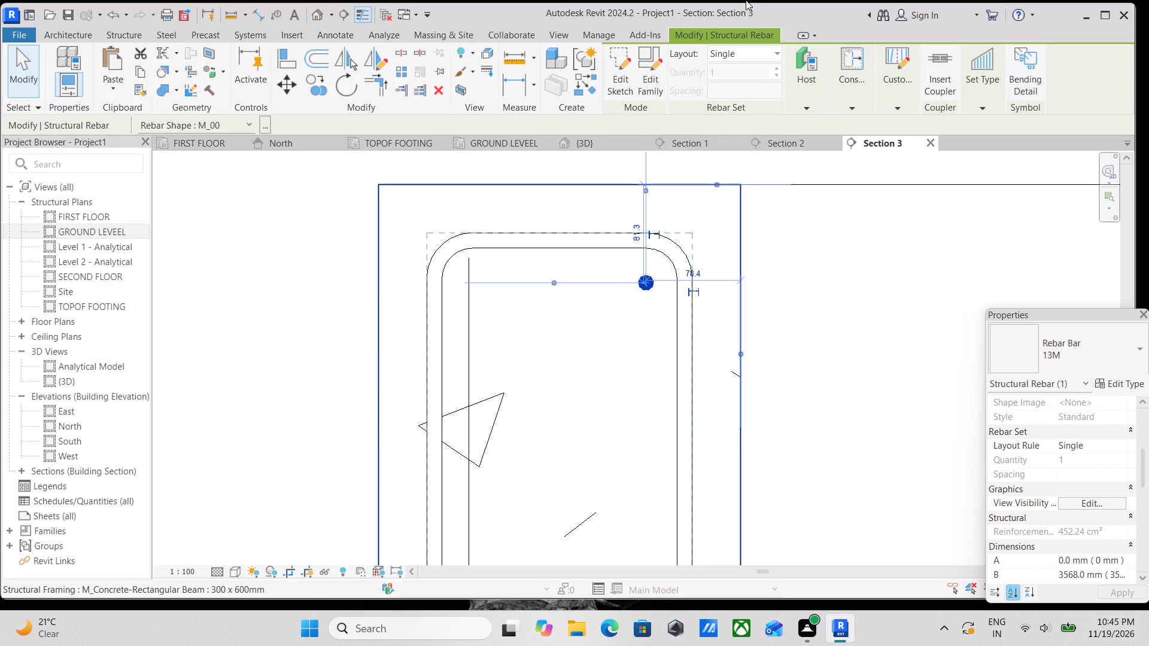
left_click(751, 60)
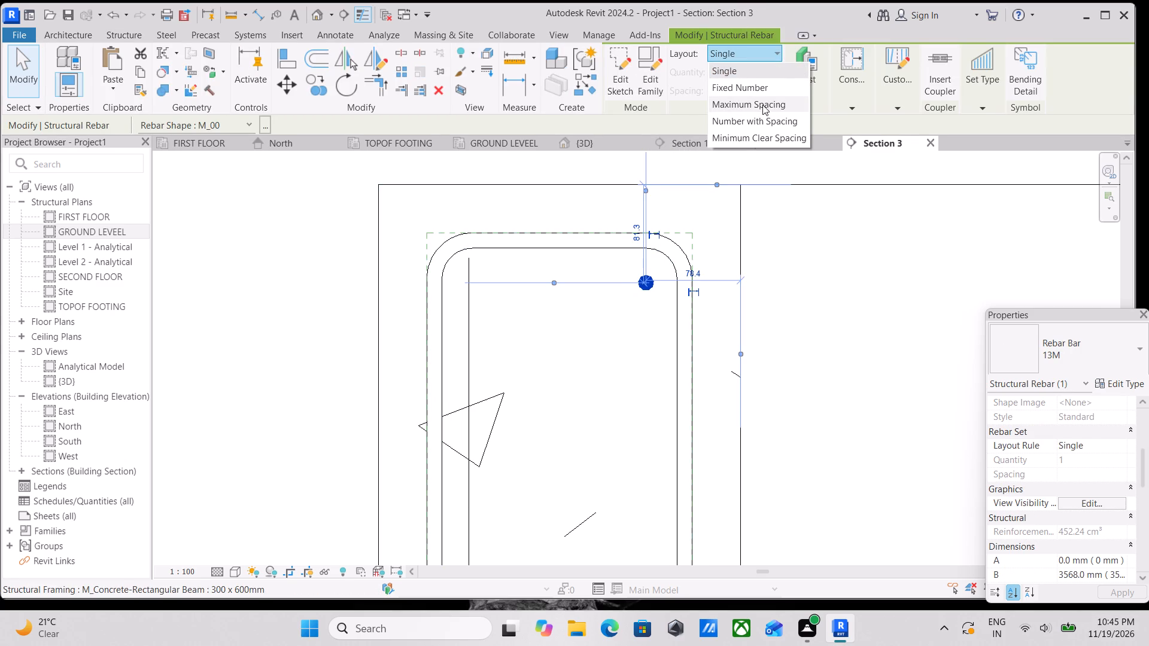
left_click(758, 87)
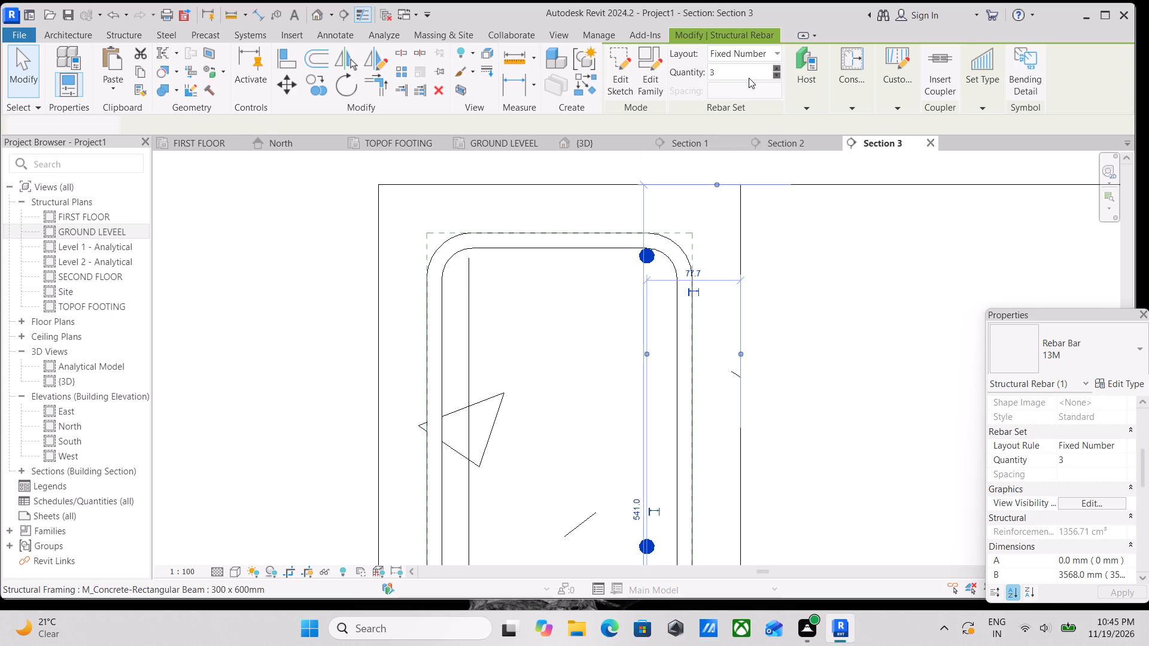
left_click(744, 74)
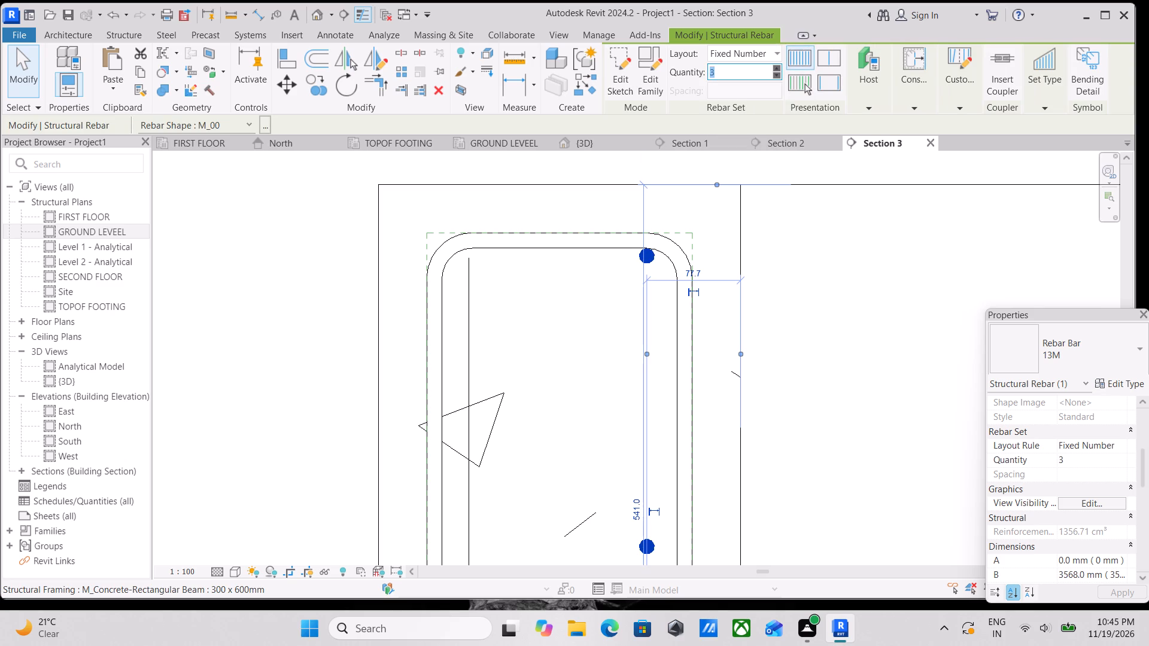
key("F4")
key("4")
key("Return")
scroll(732, 133, "down", 2)
scroll(712, 275, "down", 3)
key("Escape")
Move the lowest bar of the straight bar set slightly up, off the stirrup's bottom leg, to about 75 mm above the beam's underside.
middle_click_drag(712, 275, 715, 254)
scroll(718, 258, "up", 1)
scroll(710, 355, "down", 3)
middle_click_drag(704, 365, 701, 310)
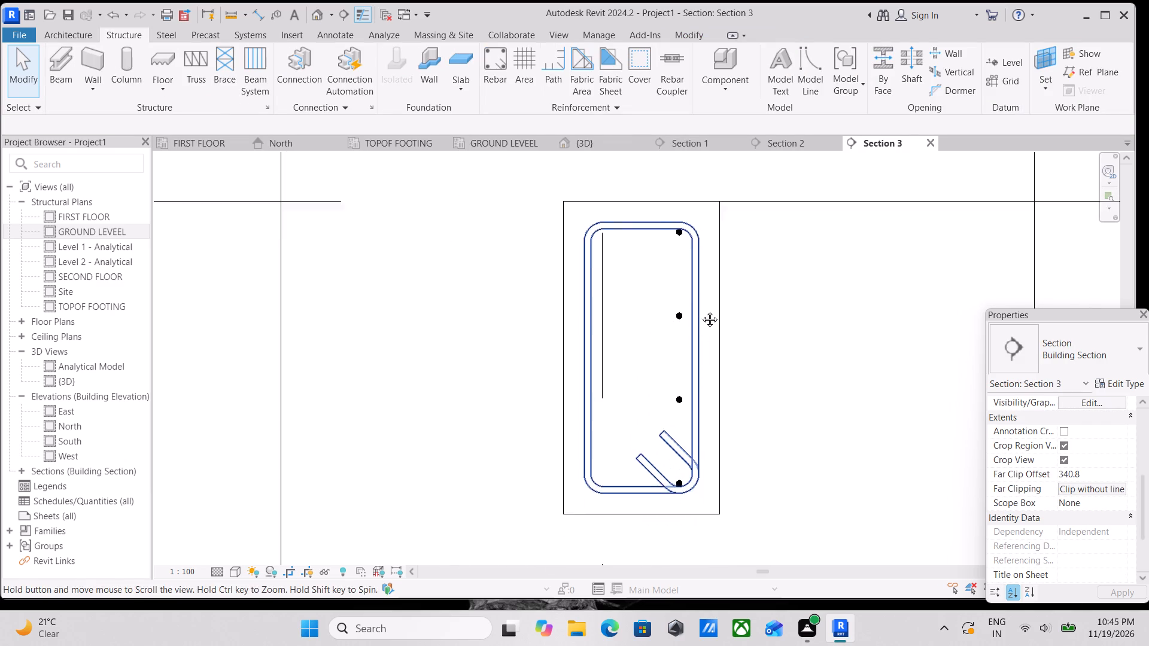
middle_click_drag(701, 310, 701, 309)
scroll(698, 496, "up", 2)
left_click(675, 462)
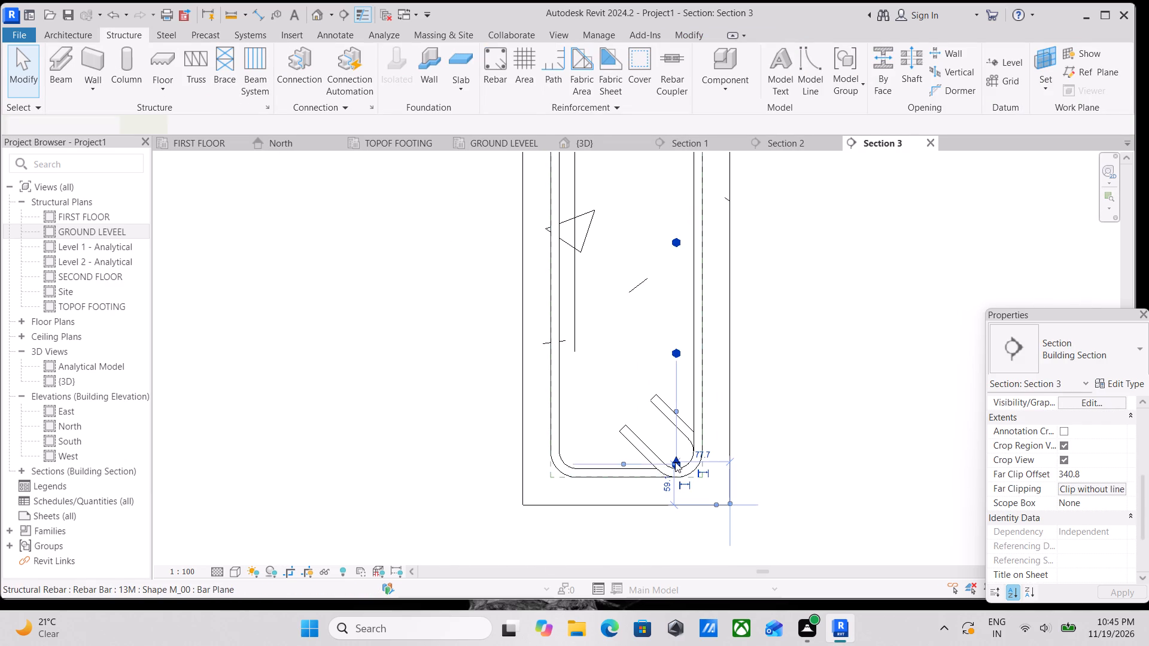
left_click_drag(675, 462, 674, 453)
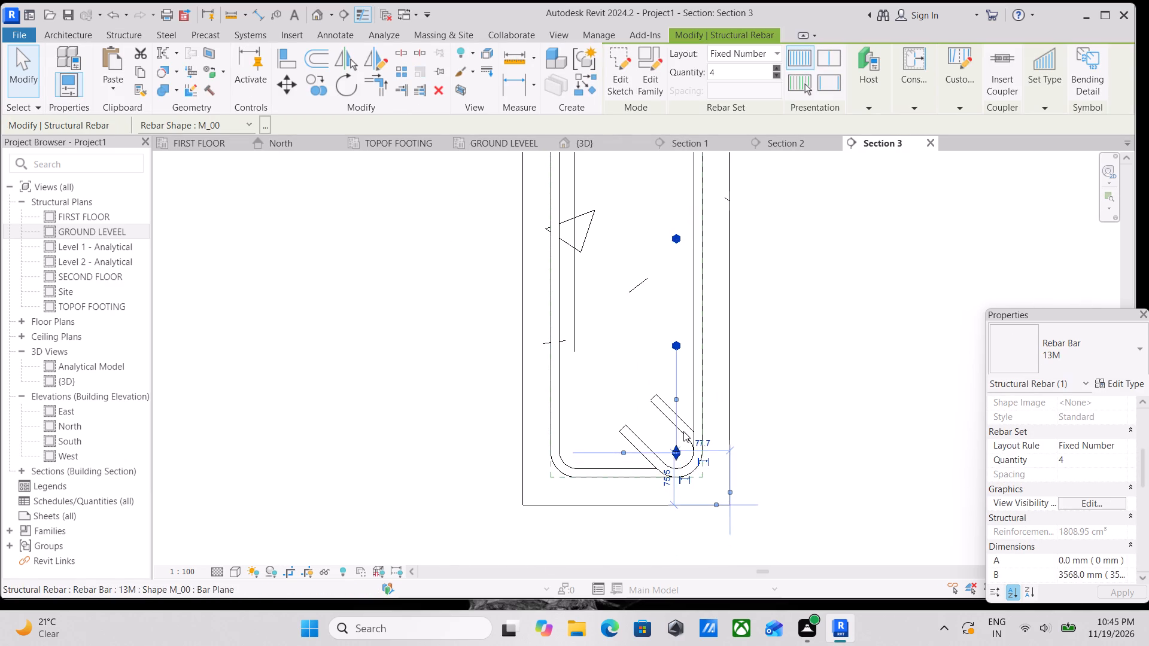
Move the uppermost bar of the straight bar set slightly down, clear of the stirrup's top leg.
middle_click_drag(686, 434, 713, 542)
middle_click_drag(697, 412, 714, 429)
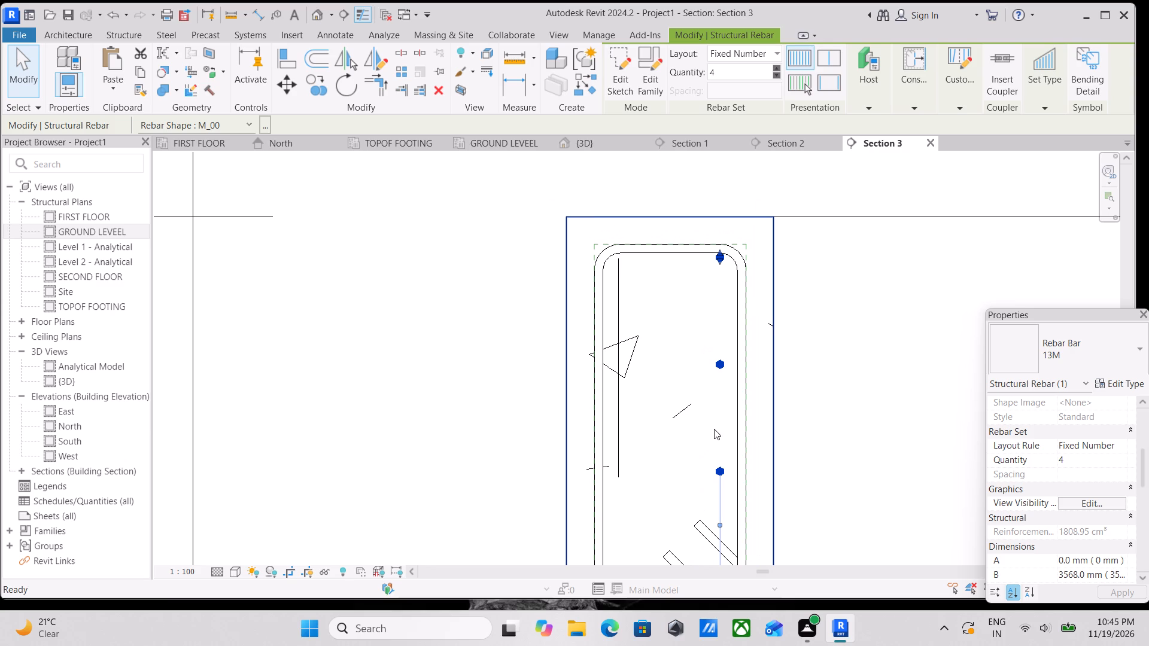
scroll(692, 377, "up", 1)
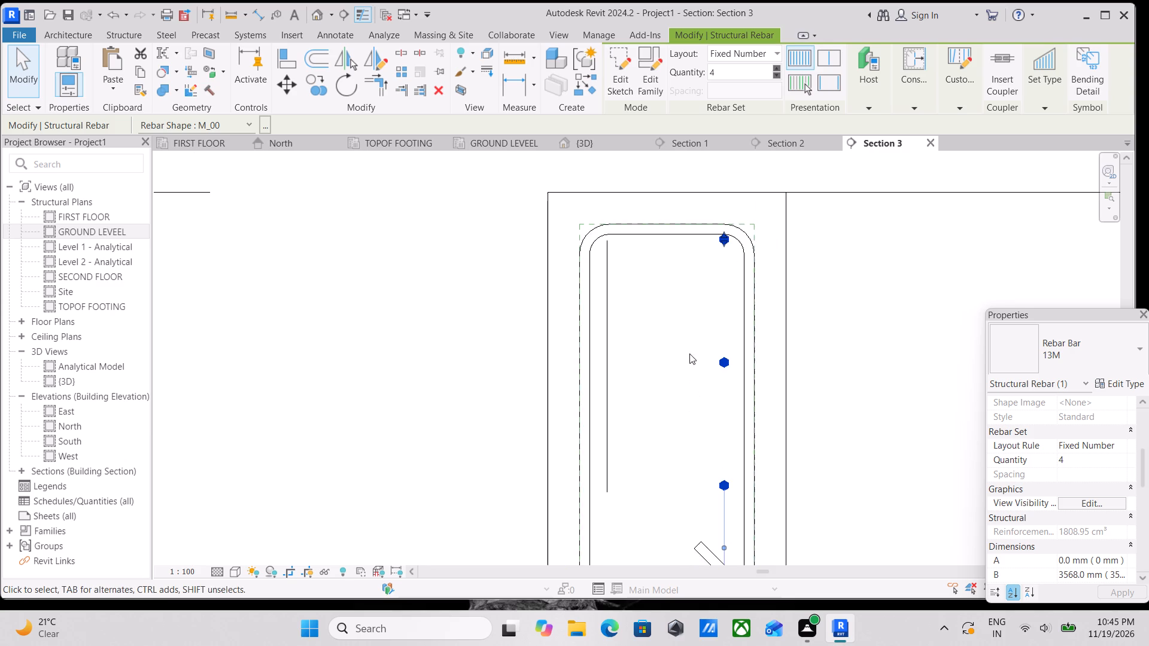
left_click_drag(721, 239, 725, 257)
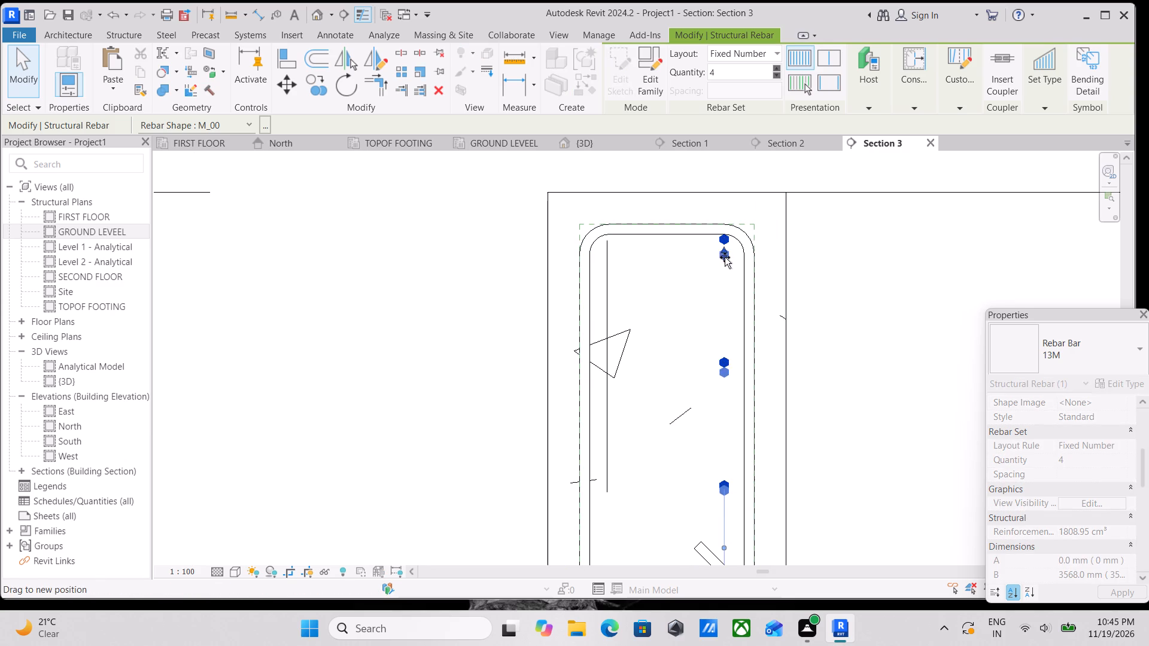
left_click_drag(725, 257, 726, 260)
scroll(727, 284, "down", 2)
middle_click_drag(727, 284, 733, 214)
middle_click_drag(731, 368, 729, 295)
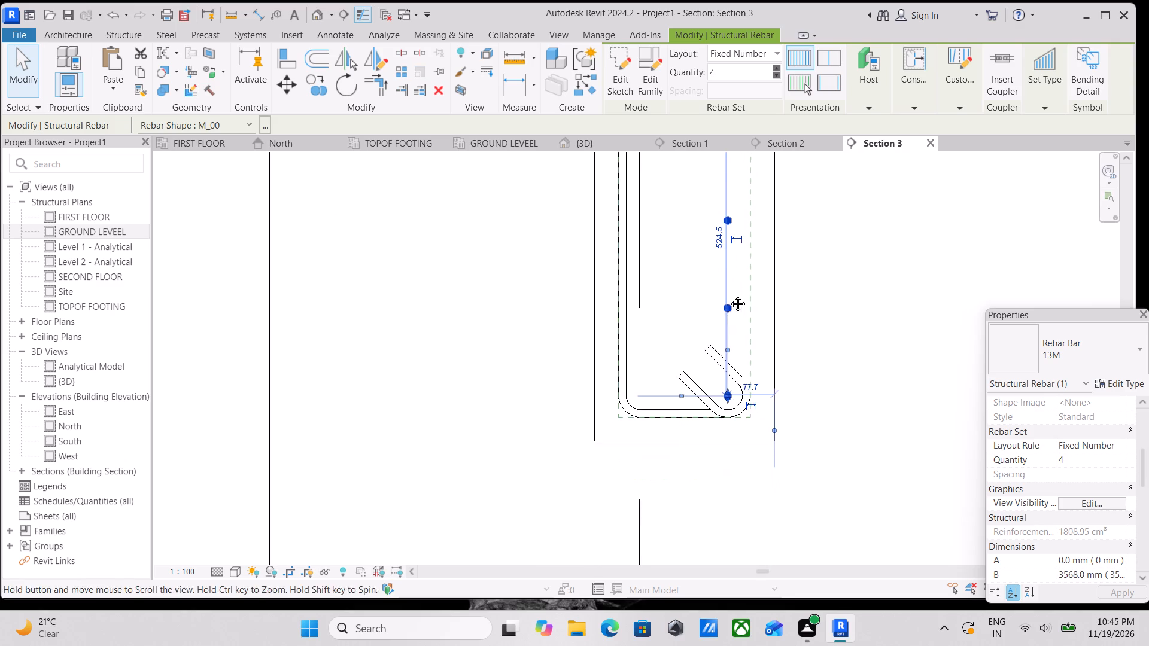
middle_click_drag(729, 295, 729, 294)
scroll(744, 392, "up", 2)
key("Escape")
Mirror a copy of the four-bar set about a vertical axis through the middle of the stirrup.
middle_click_drag(724, 382, 737, 495)
middle_click_drag(731, 348, 741, 423)
left_click(746, 344)
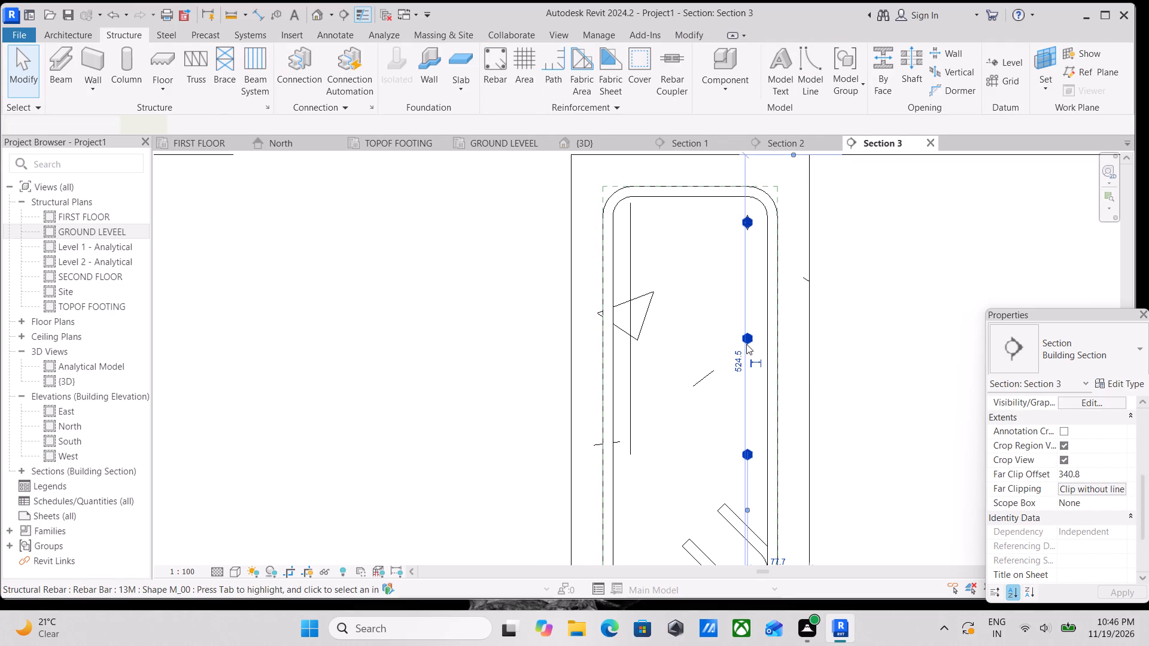
type("DM")
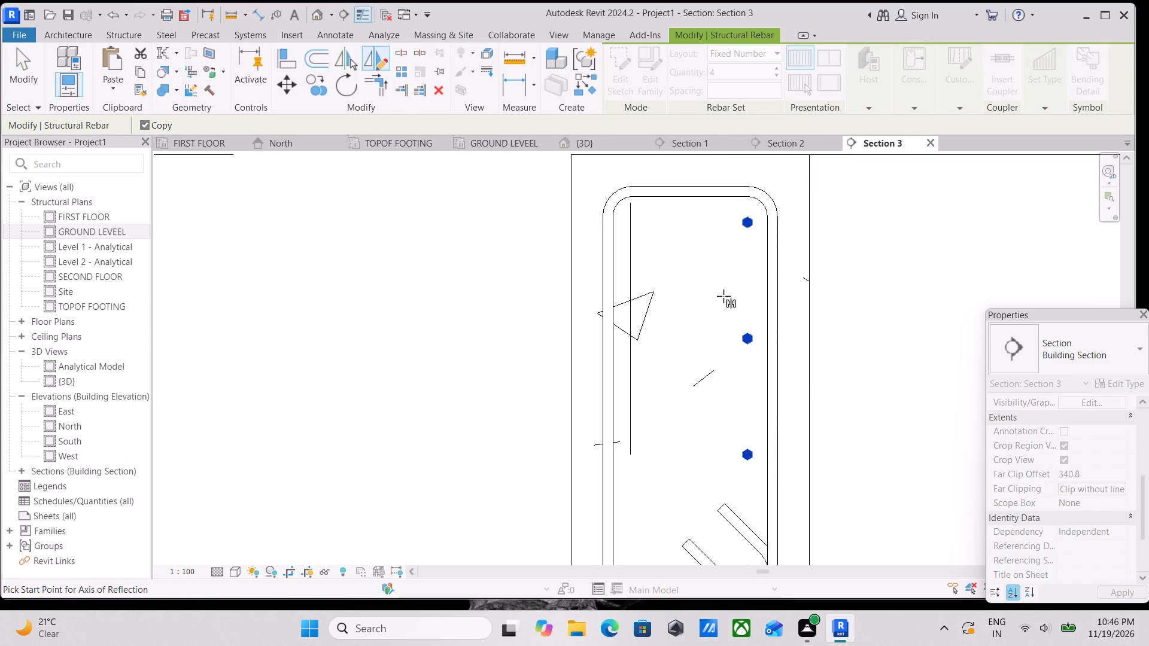
left_click(688, 200)
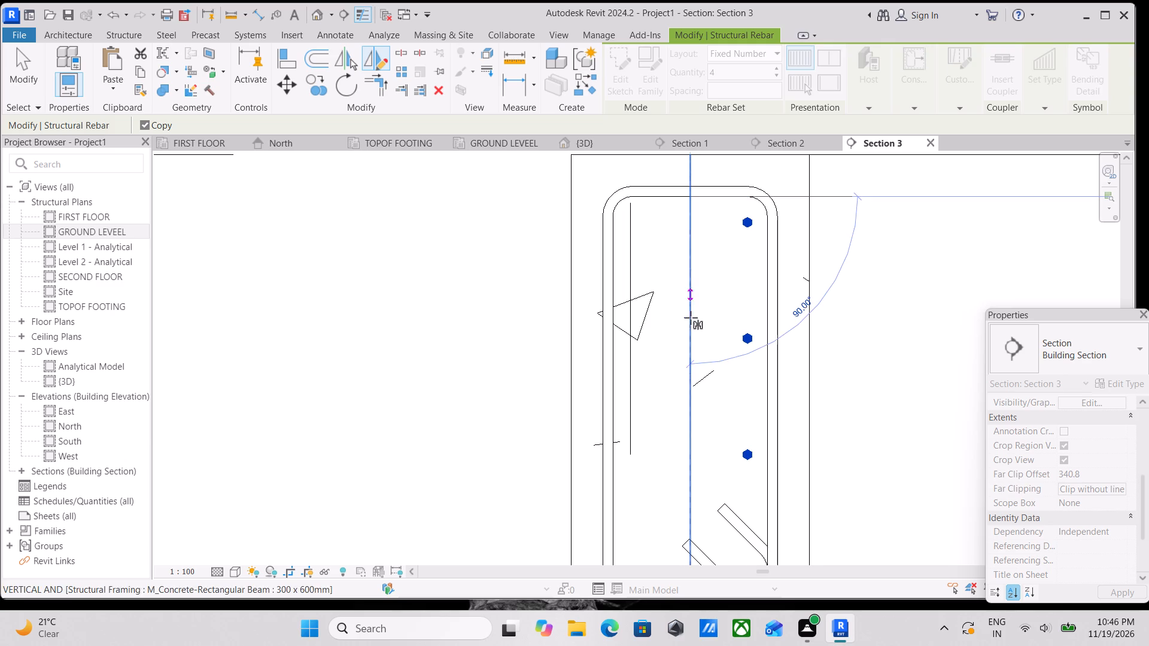
middle_click_drag(692, 325, 696, 270)
left_click(692, 326)
key("Escape")
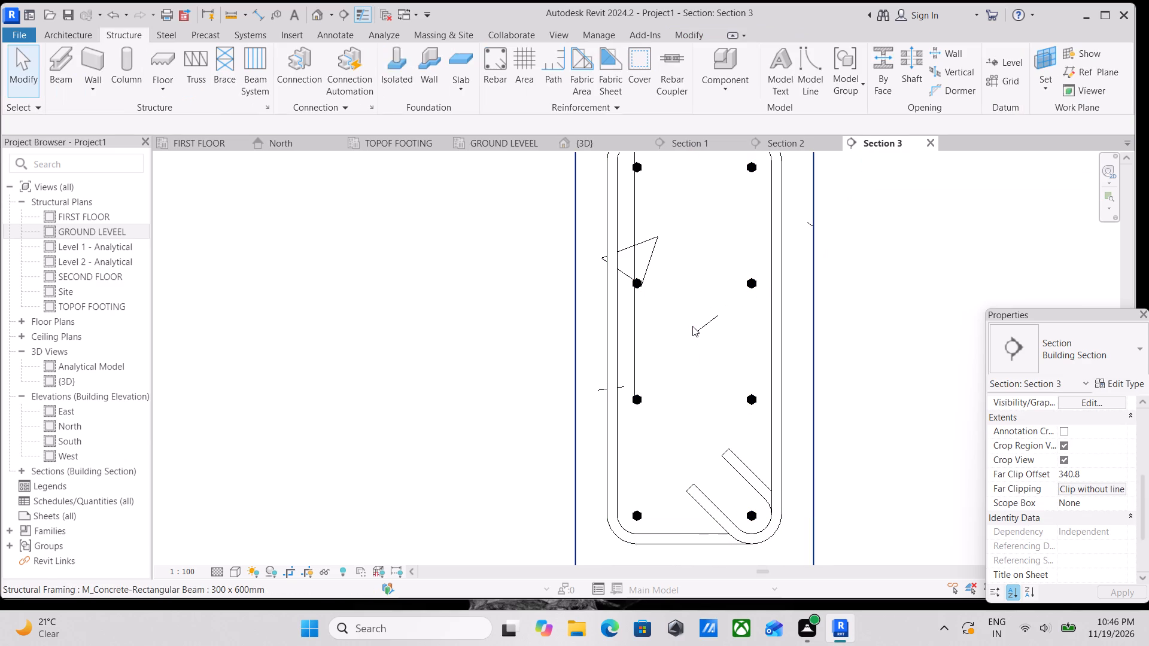
Set the mirrored bar set's view visibility to unobscured in the {3D} view.
left_click(640, 292)
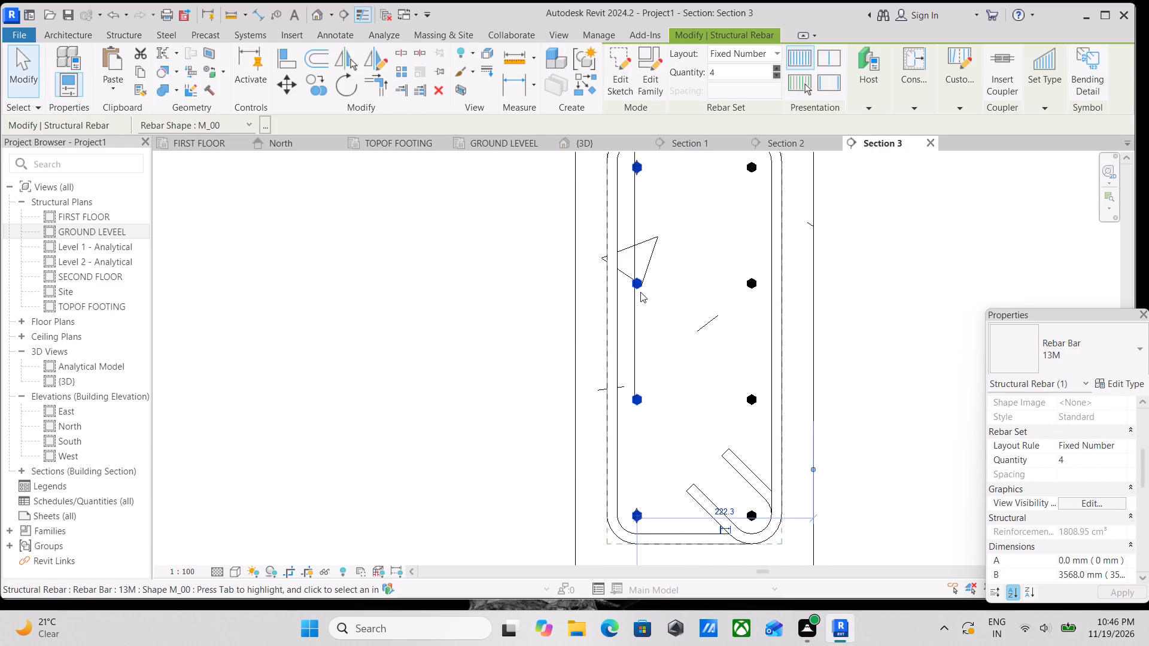
left_click(1077, 499)
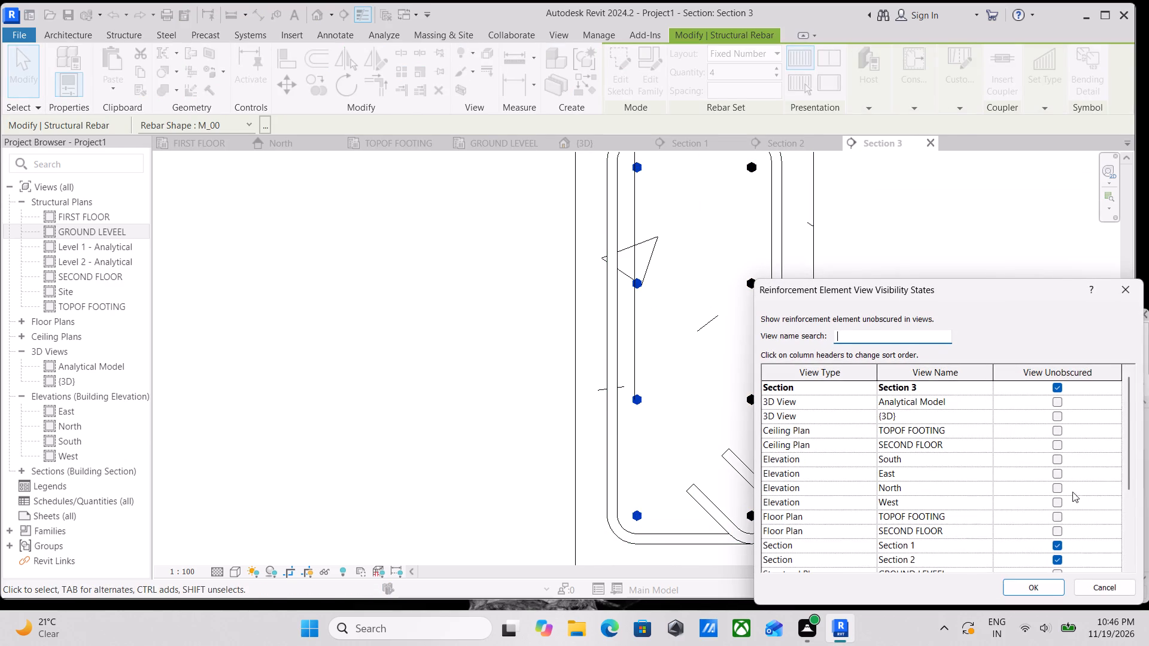
left_click(1057, 418)
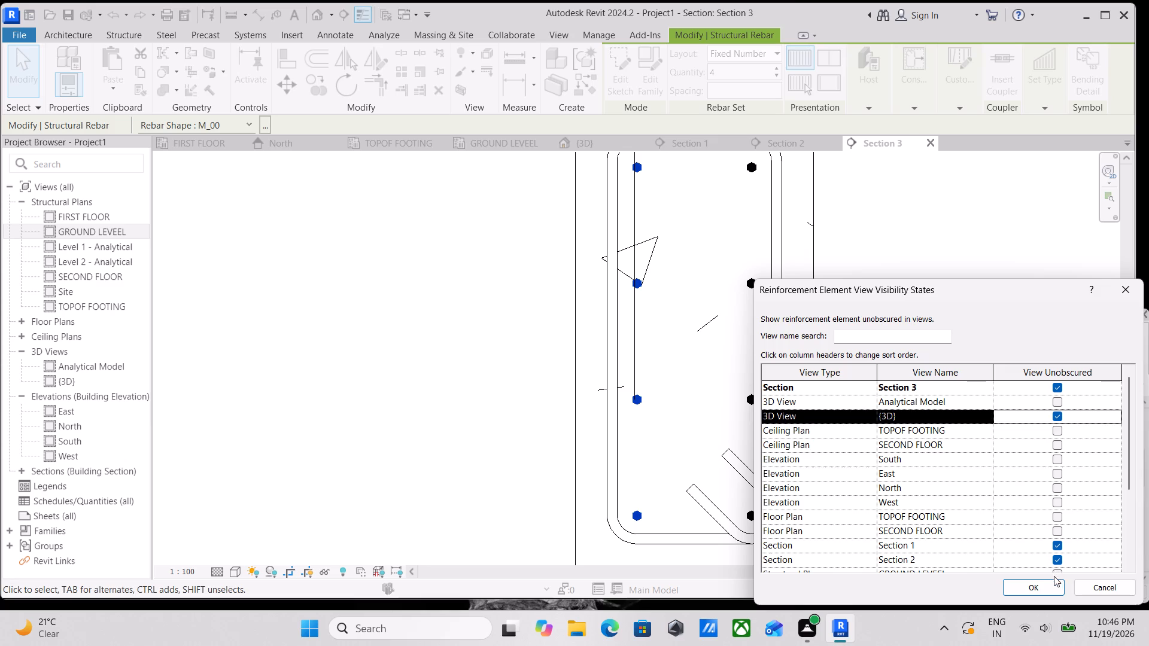
left_click(1052, 583)
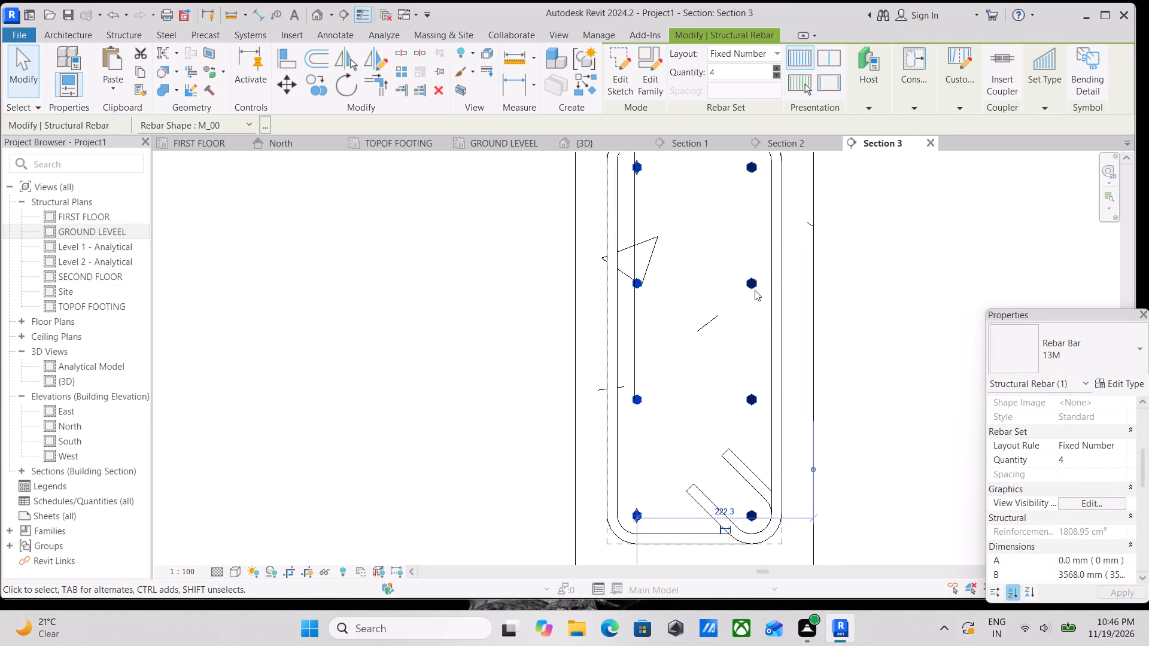
Set the other four-bar set, on the stirrup's hooked side, to show unobscured in the {3D} view.
left_click(754, 287)
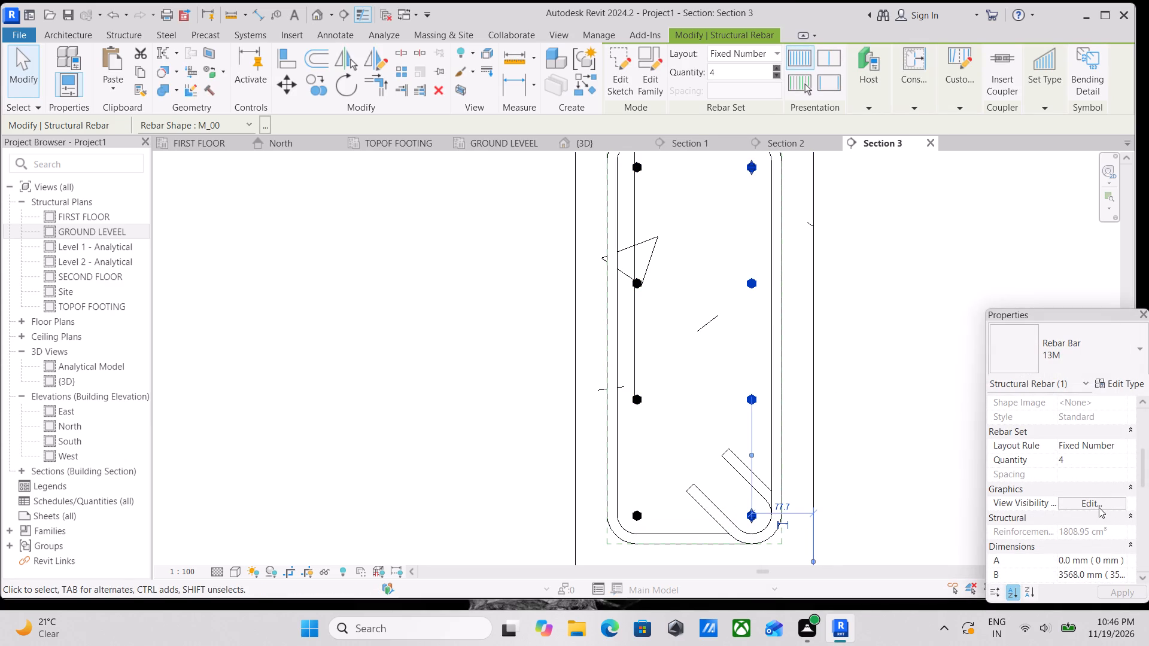
left_click(1099, 507)
left_click(1055, 418)
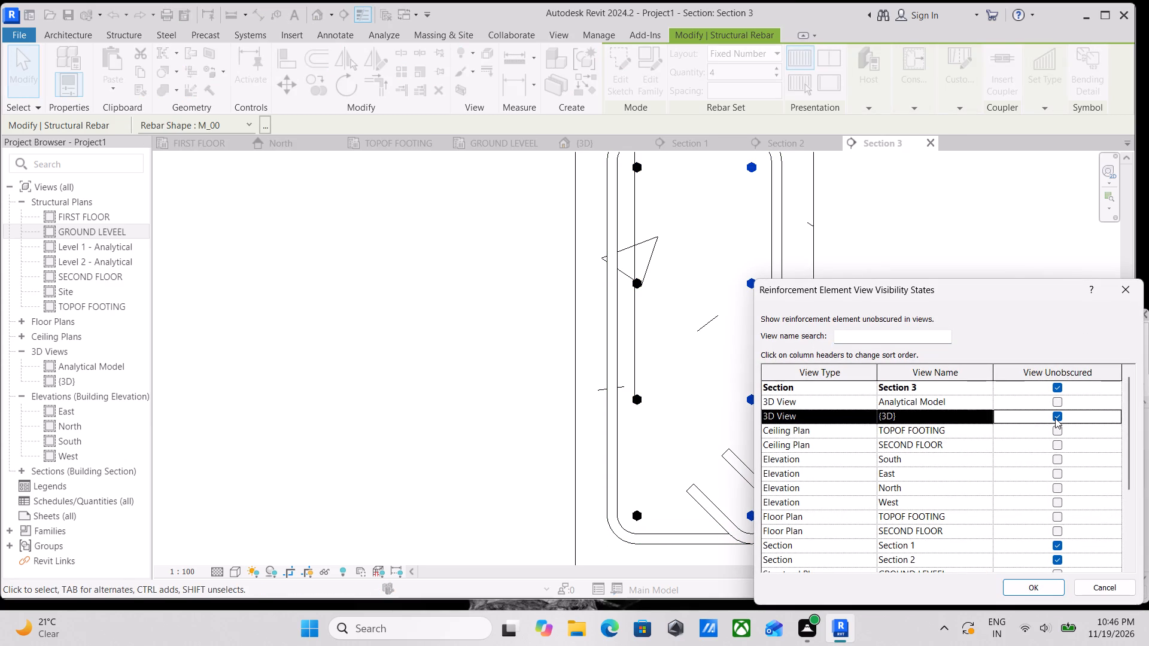
left_click(1052, 586)
key("Escape")
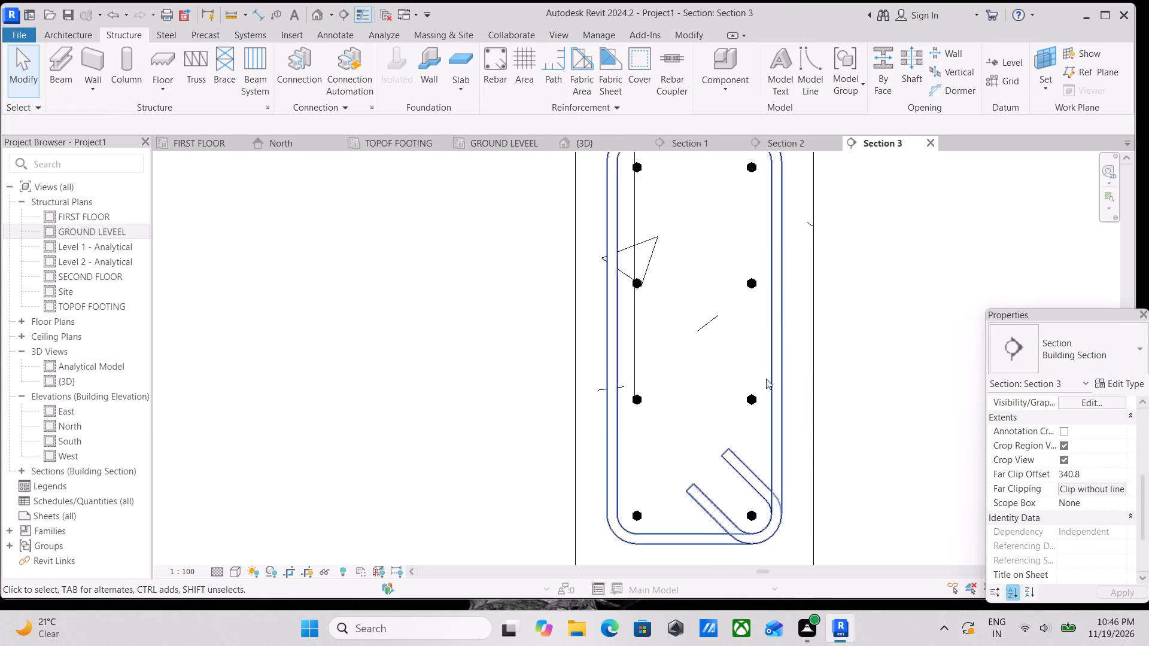
Check the view visibility states of the beam's stirrup.
left_click(772, 319)
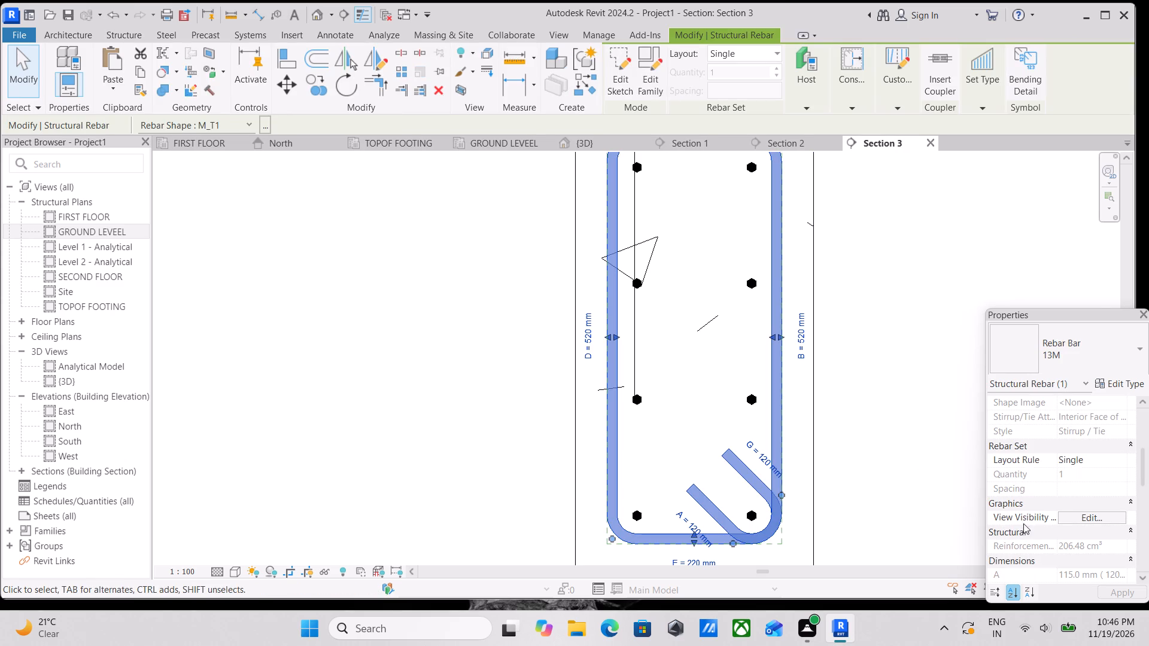
left_click(1109, 514)
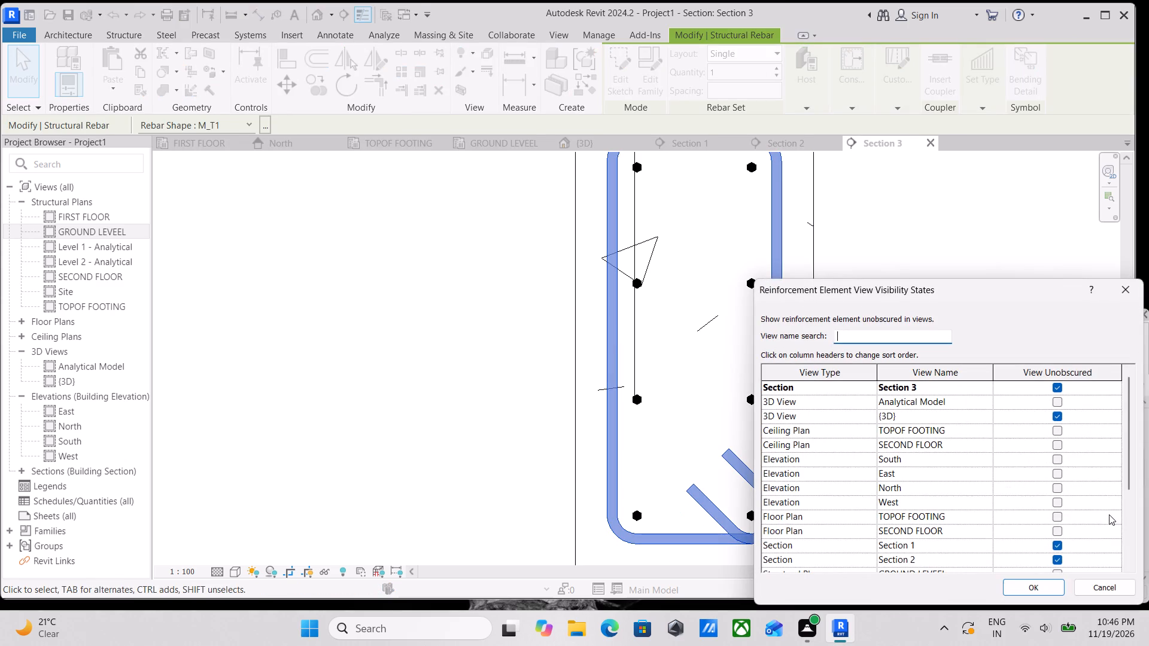
left_click(1033, 589)
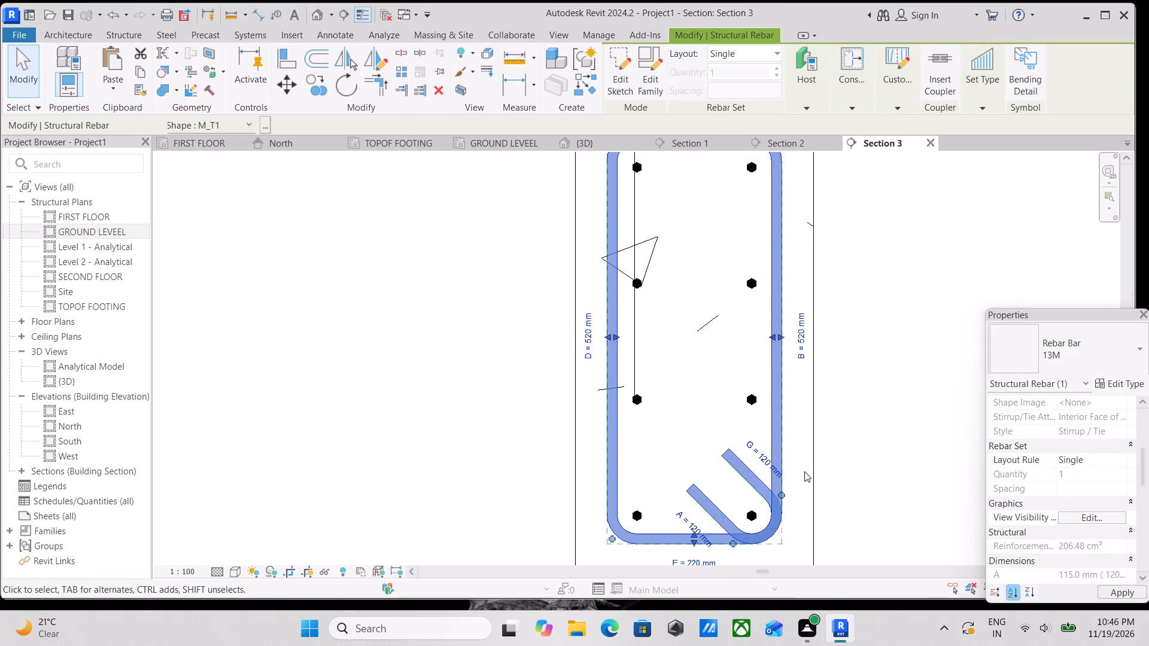
middle_click_drag(805, 476, 818, 597)
key("Escape")
Set the beam stirrup's rebar layout to Maximum Spacing at 120 mm.
left_click(740, 254)
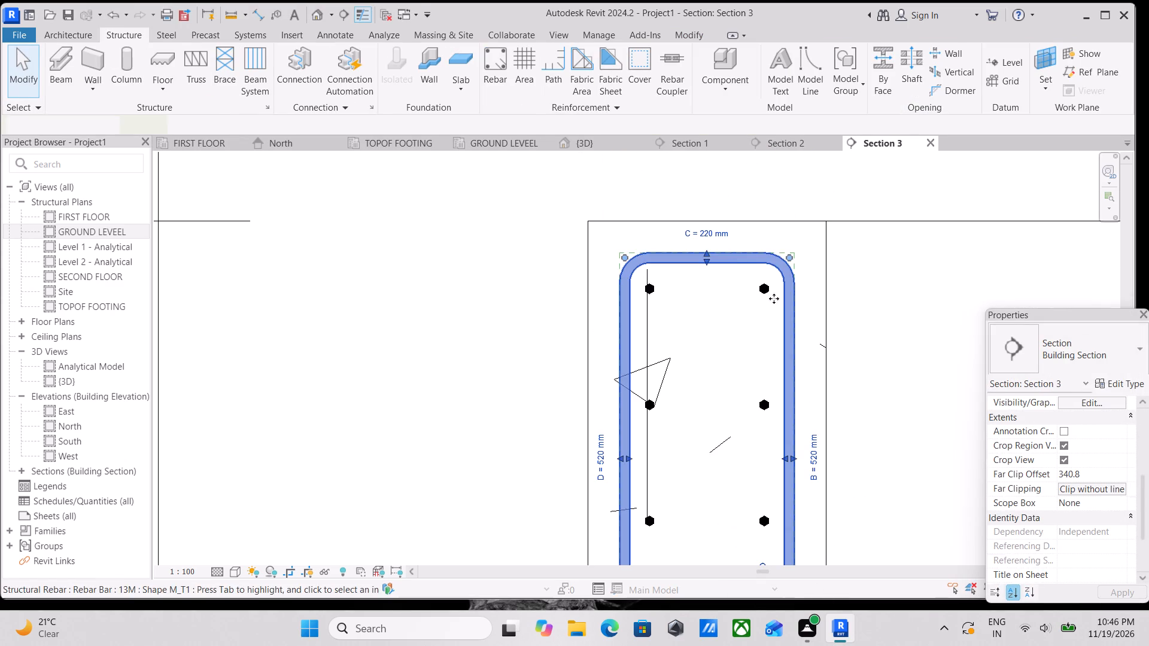
scroll(1112, 429, "up", 2)
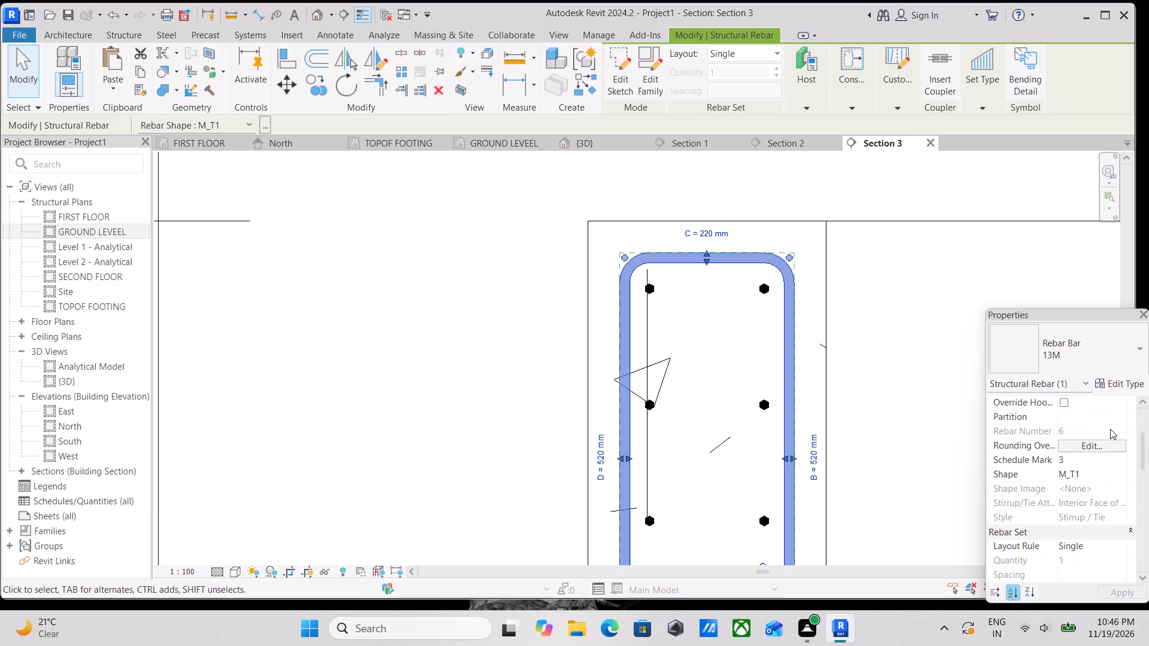
scroll(1105, 442, "up", 2)
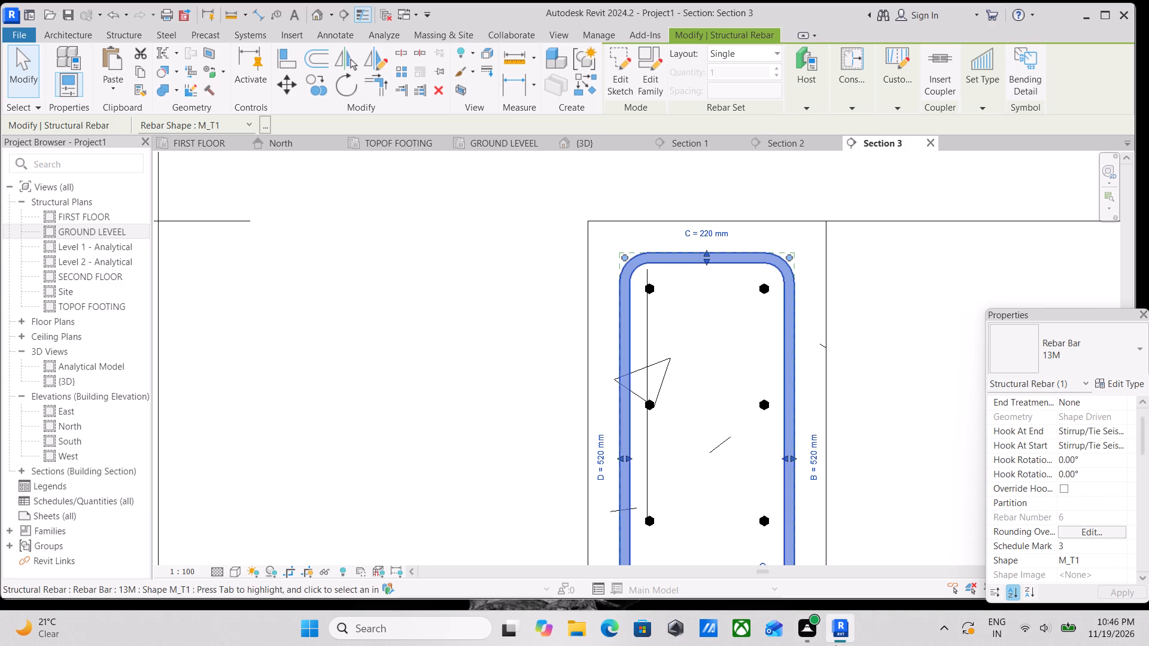
middle_click_drag(558, 266, 595, 343)
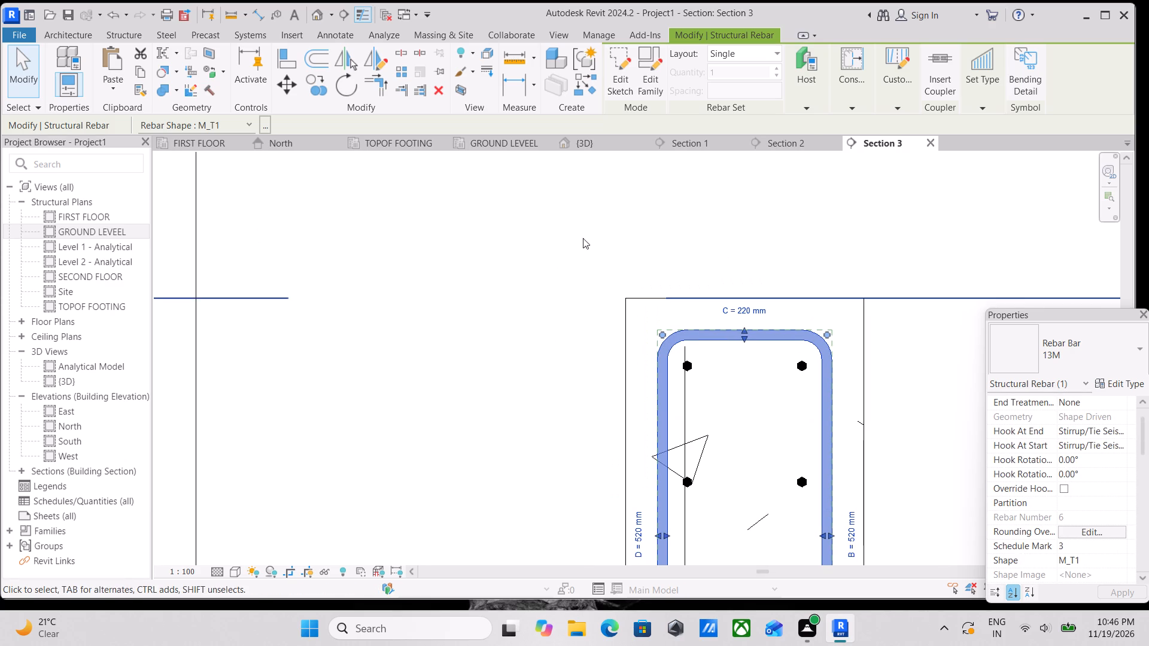
left_click(738, 59)
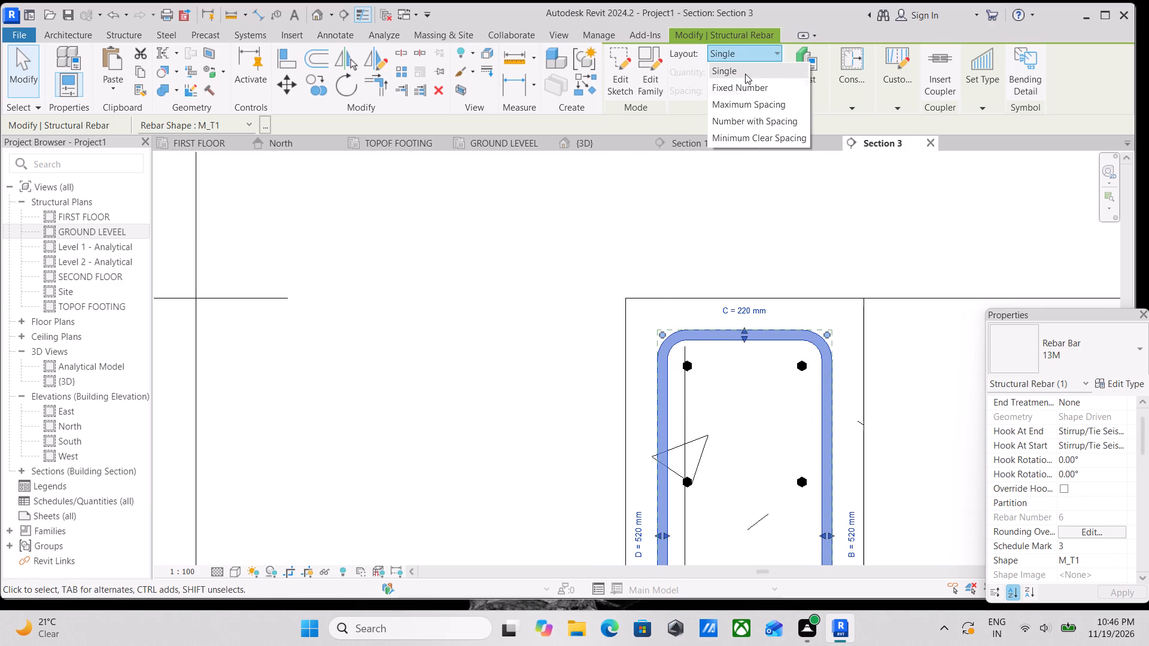
left_click(767, 105)
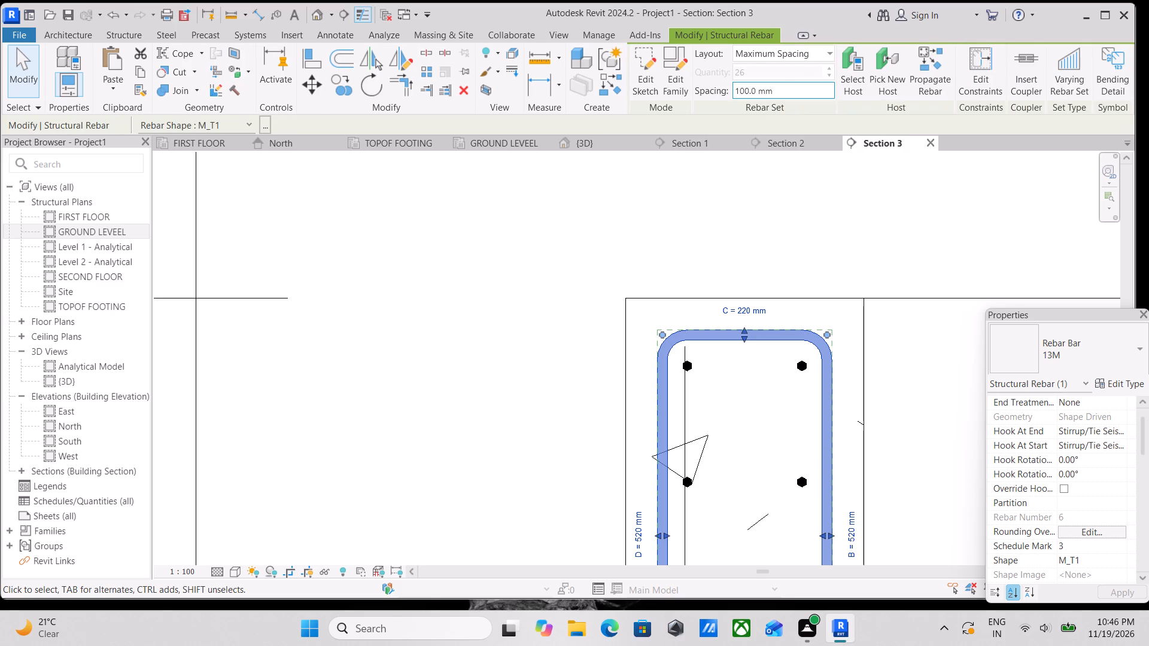
left_click_drag(773, 93, 716, 103)
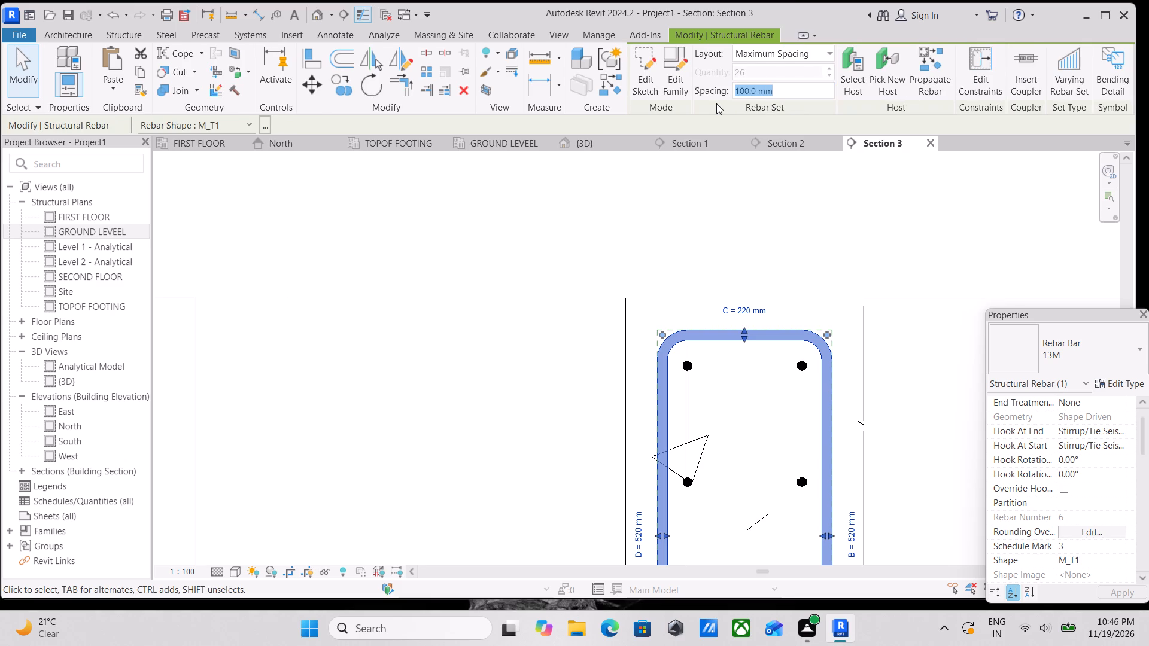
type("120")
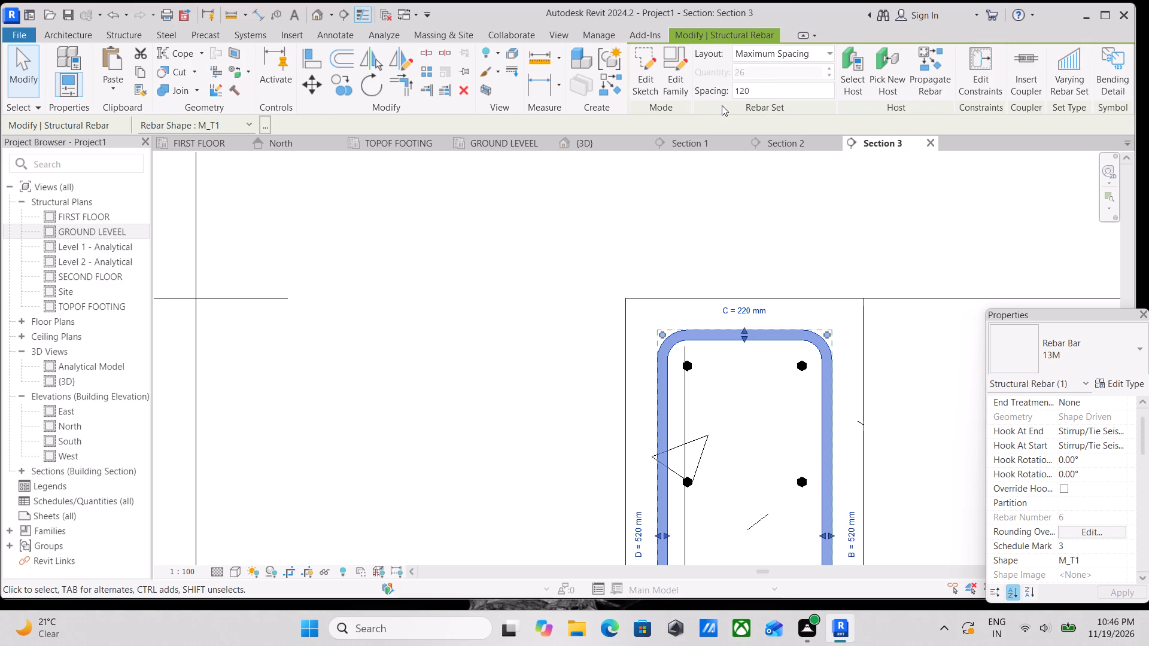
type("MM")
key("Return")
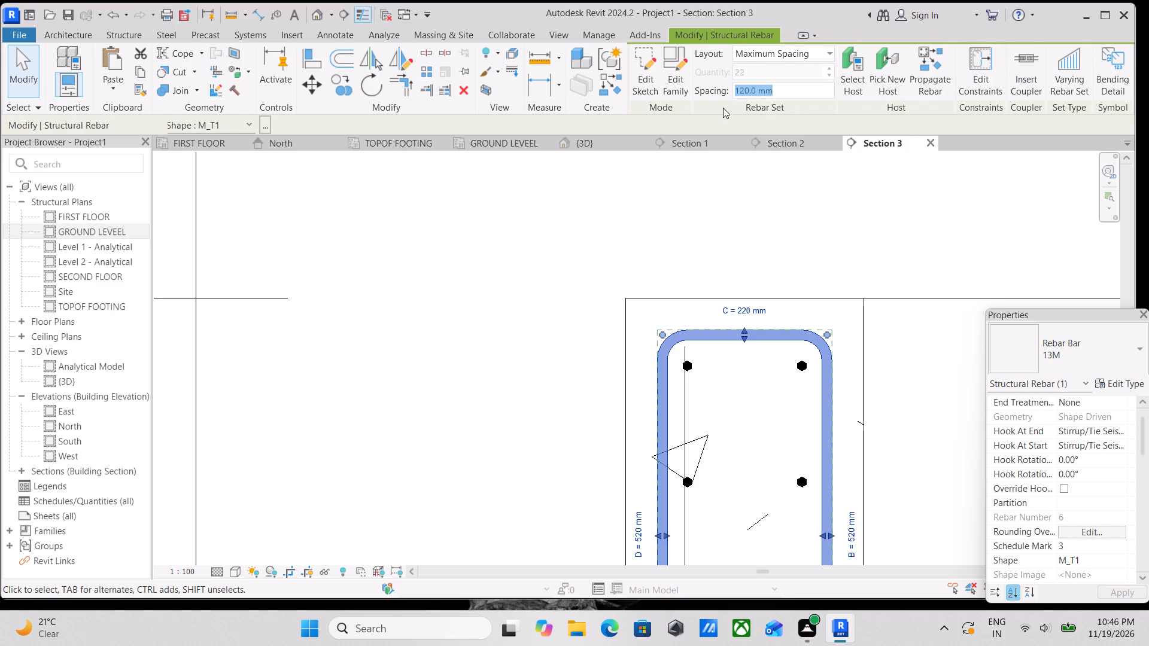
scroll(727, 331, "down", 4)
key("Escape")
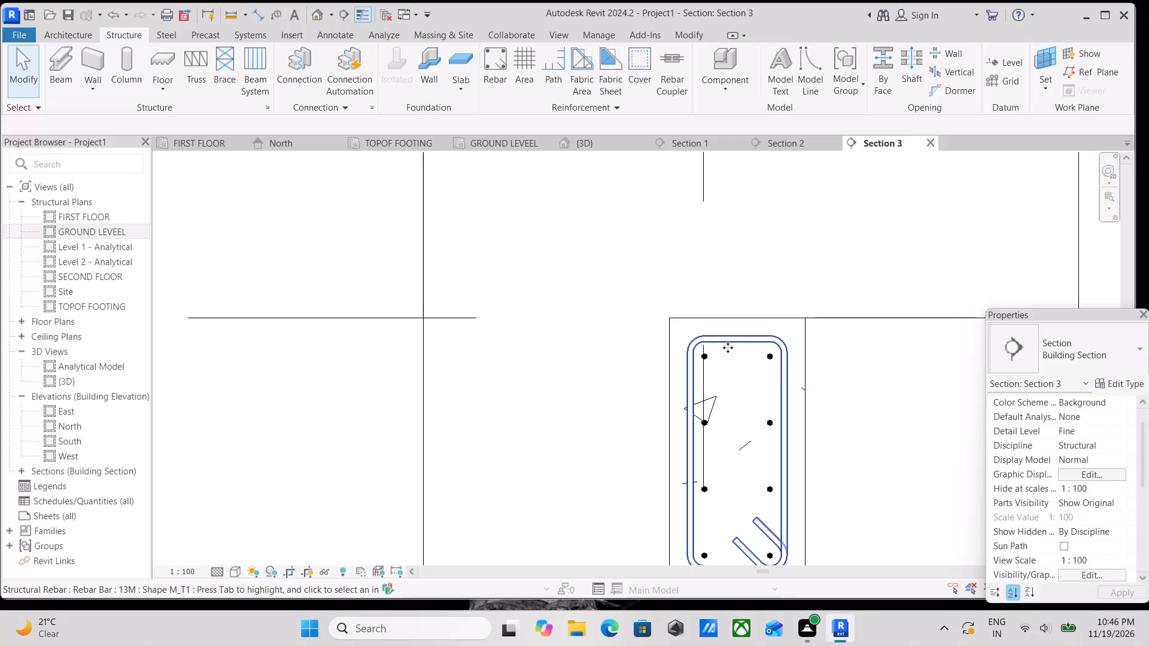
Examine the stirrups and longitudinal bars of the grid 4 ground beam between grids A and B in the {3D} view.
scroll(792, 424, "up", 2)
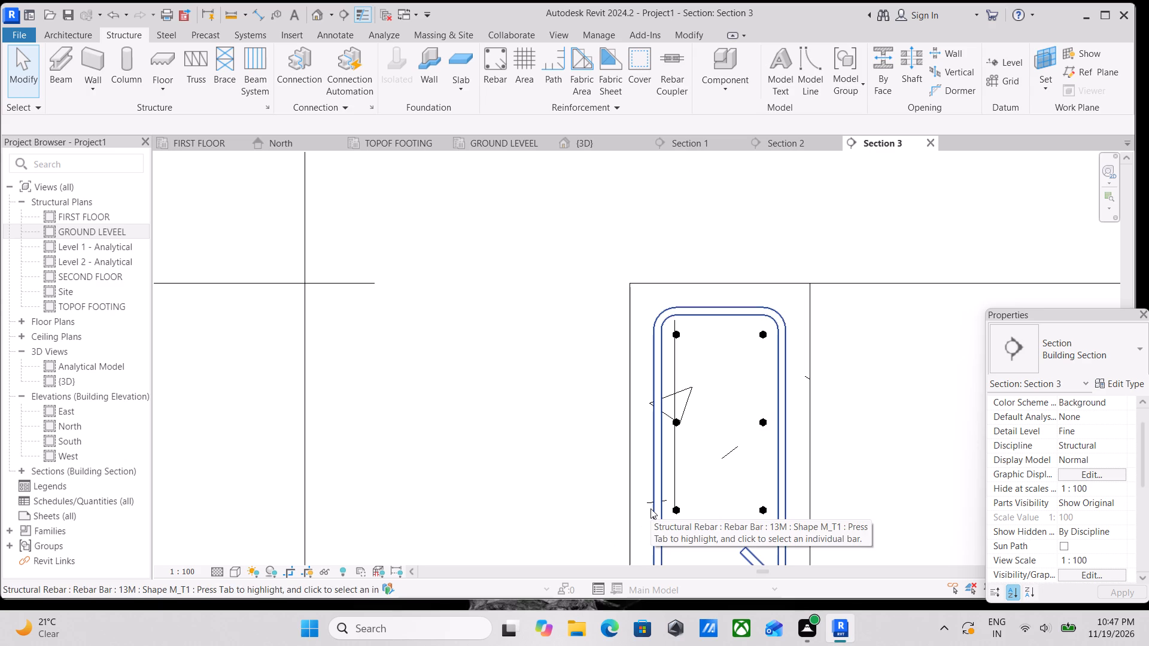
middle_click_drag(671, 393, 625, 434)
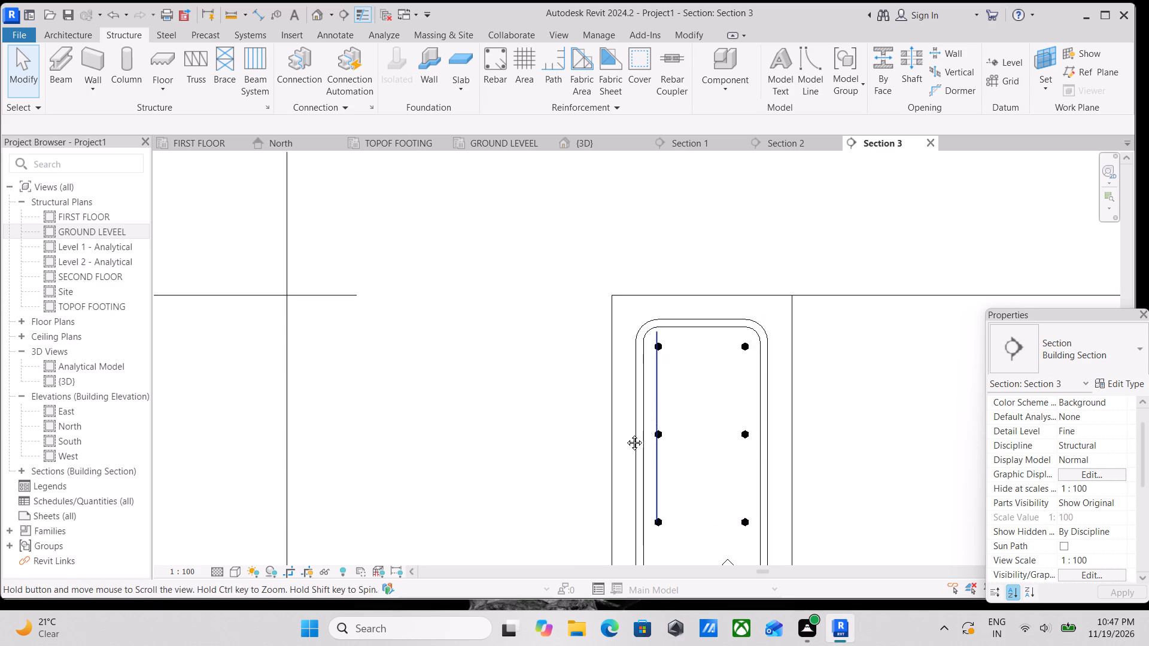
middle_click_drag(625, 434, 618, 441)
key("Escape")
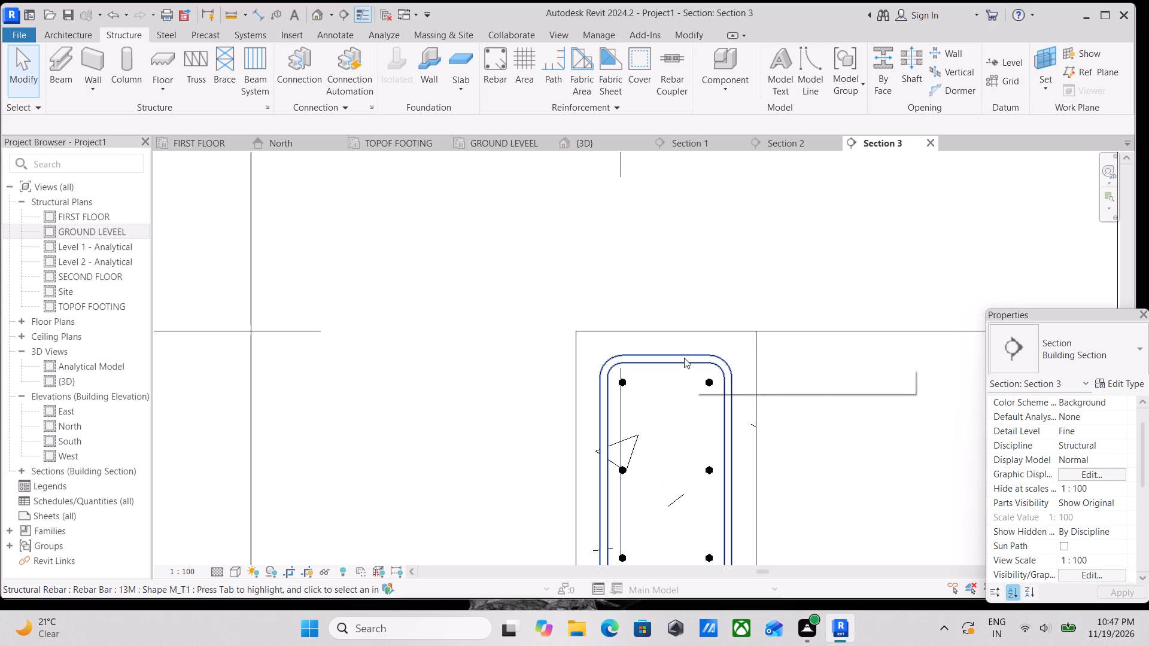
scroll(684, 359, "down", 2)
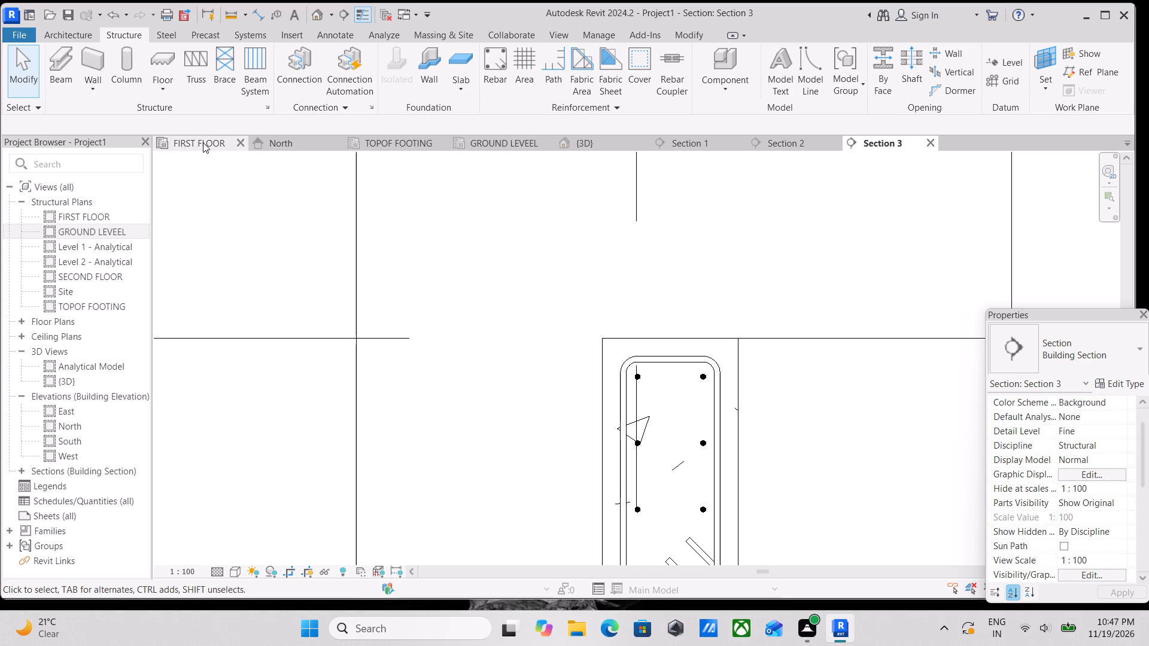
left_click(574, 145)
scroll(524, 266, "down", 3)
scroll(490, 341, "down", 4)
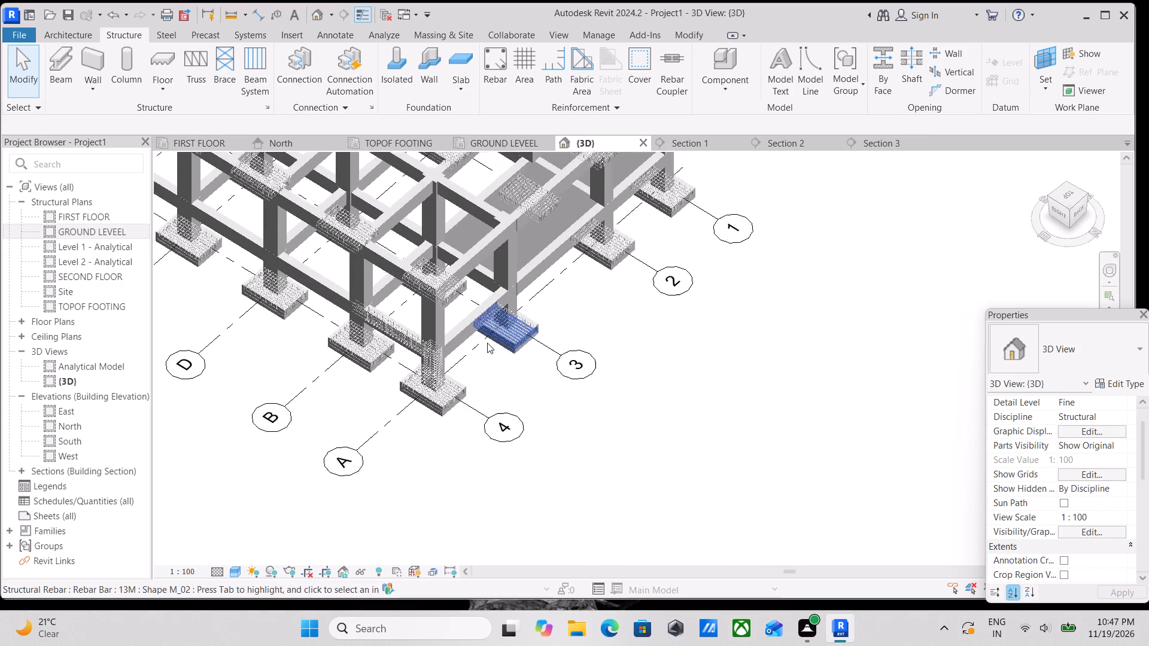
middle_click_drag(487, 335, 539, 224, "shift")
scroll(534, 240, "up", 1)
middle_click_drag(512, 269, 544, 315, "shift")
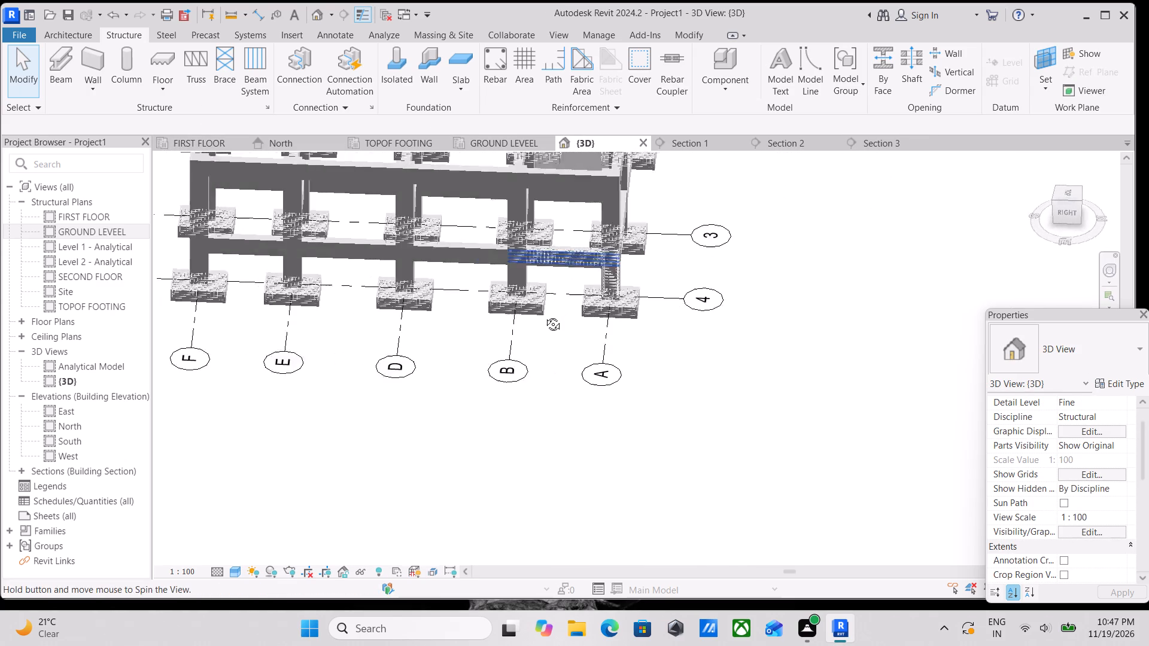
middle_click_drag(544, 315, 546, 316, "shift")
scroll(546, 316, "up", 1)
scroll(574, 253, "up", 2)
scroll(596, 198, "up", 1)
middle_click_drag(596, 198, 367, 199, "shift")
scroll(370, 195, "down", 3)
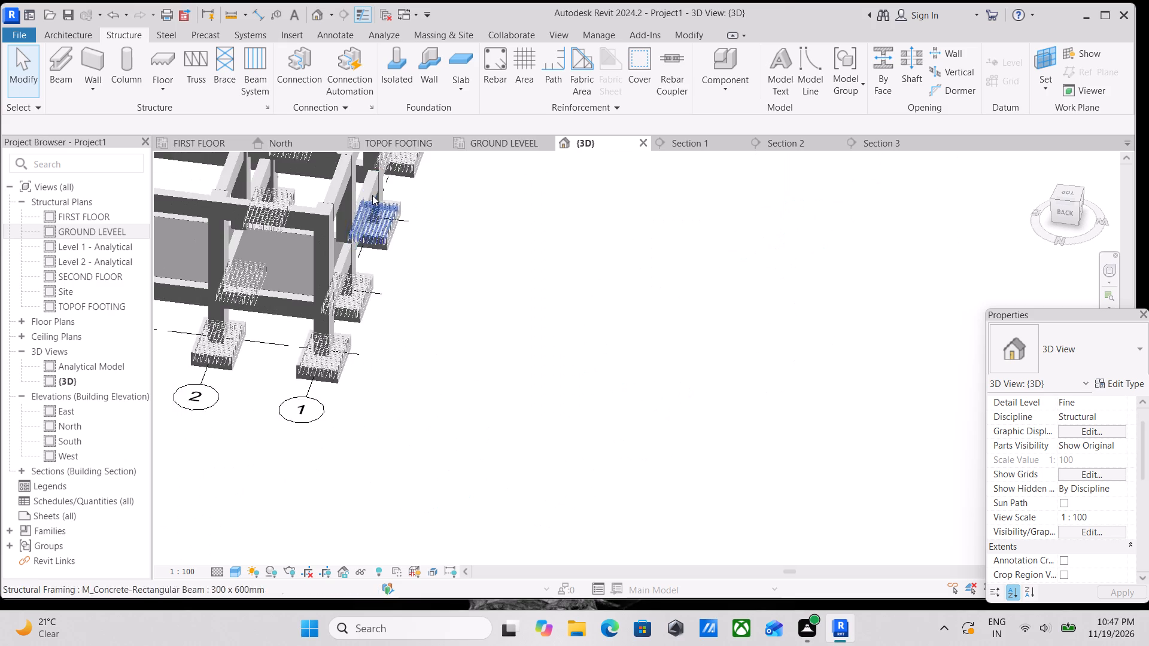
middle_click_drag(387, 196, 612, 218)
middle_click_drag(272, 264, 468, 156, "shift")
scroll(490, 193, "up", 1)
middle_click_drag(430, 205, 466, 227, "shift")
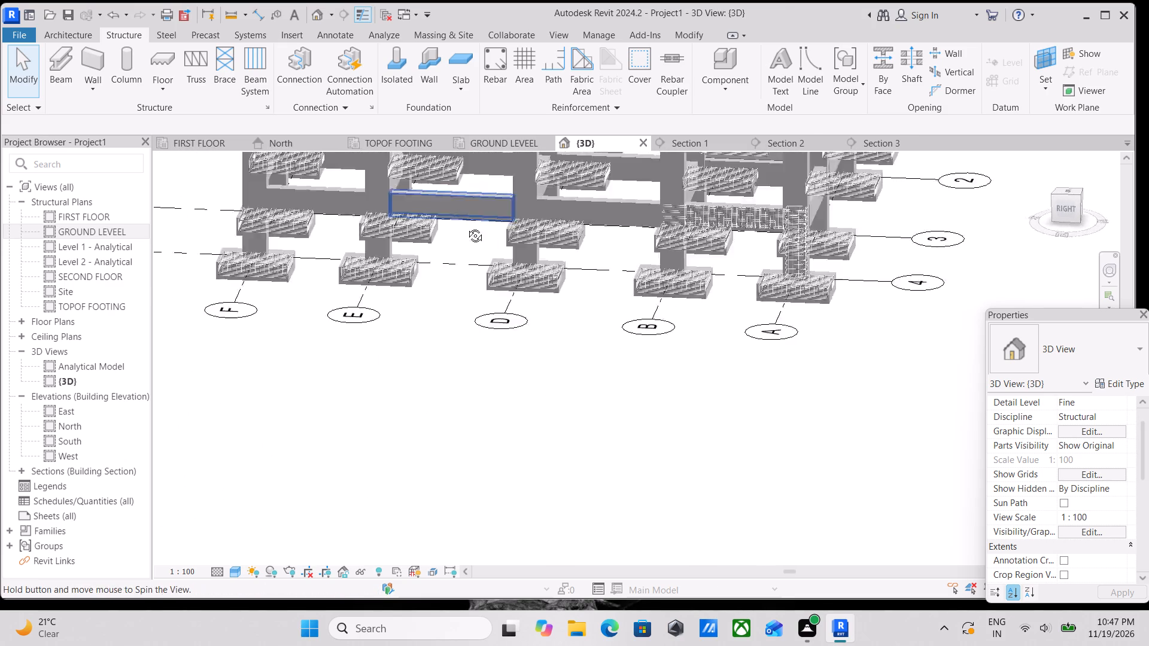
middle_click_drag(466, 227, 482, 239, "shift")
middle_click_drag(513, 230, 411, 186)
scroll(538, 243, "up", 3)
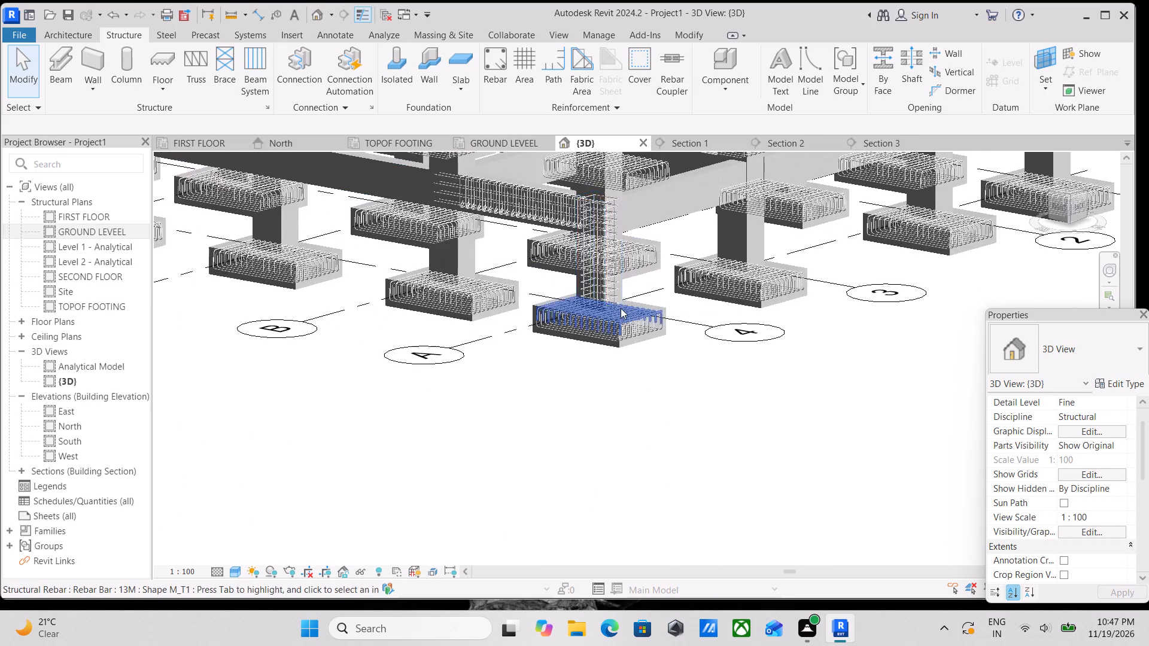
middle_click_drag(618, 300, 570, 348, "shift")
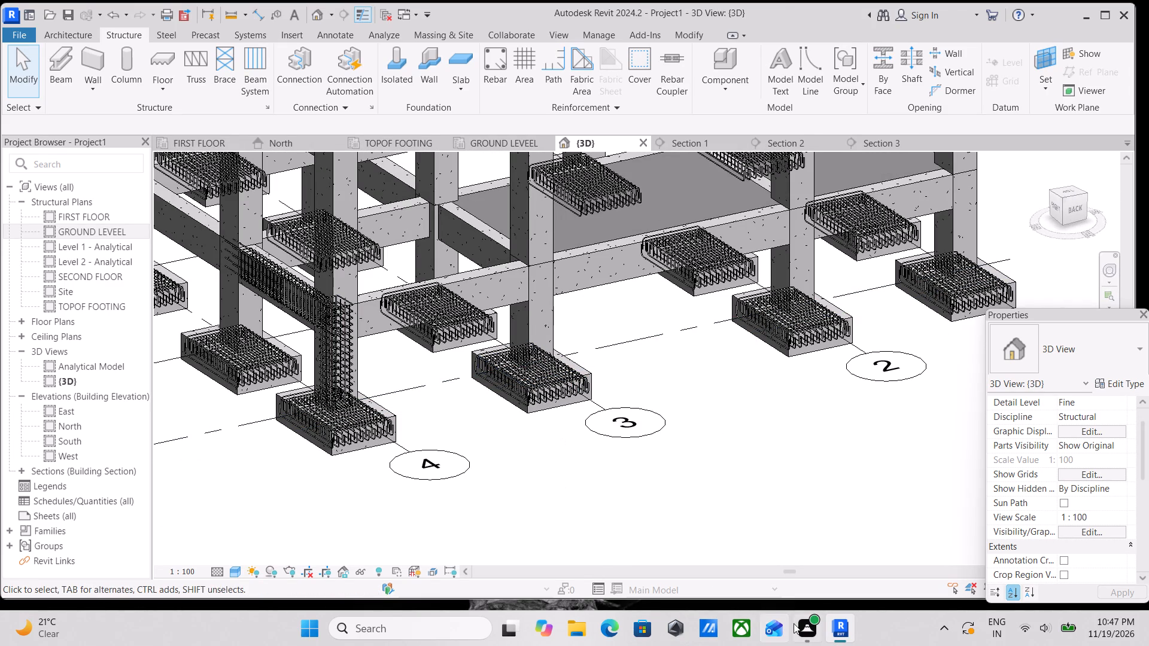
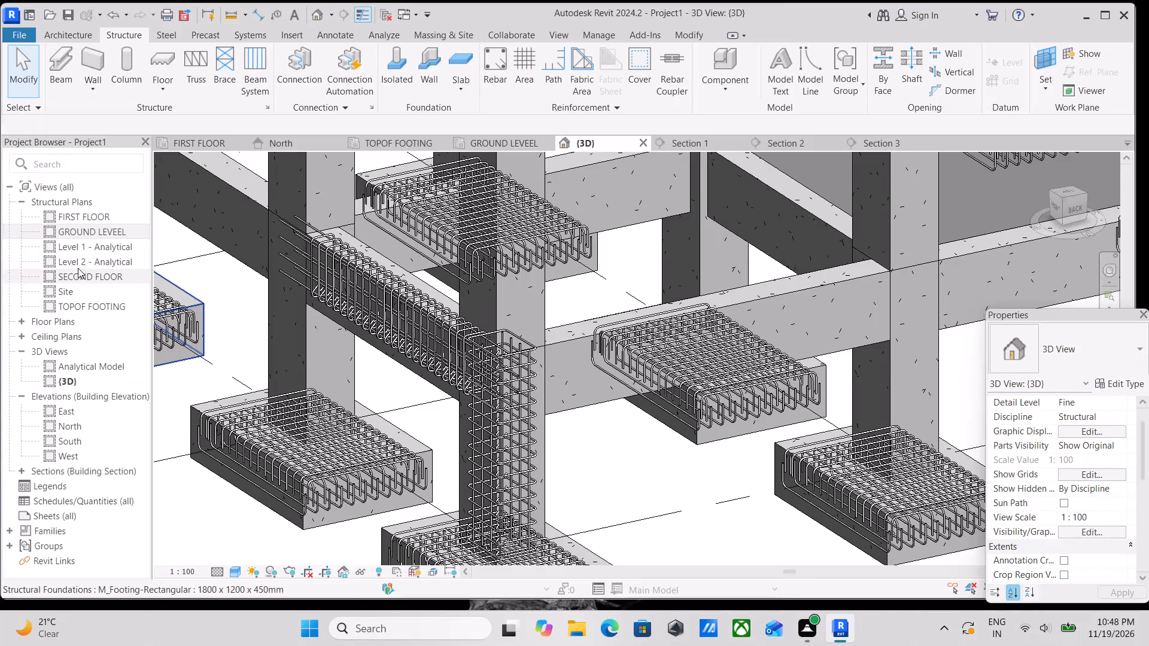
Start propagating the rebar of column A-4, aligned by host, and pick the other three footing-level columns along grid A as destinations.
left_click(548, 465)
scroll(547, 465, "down", 1)
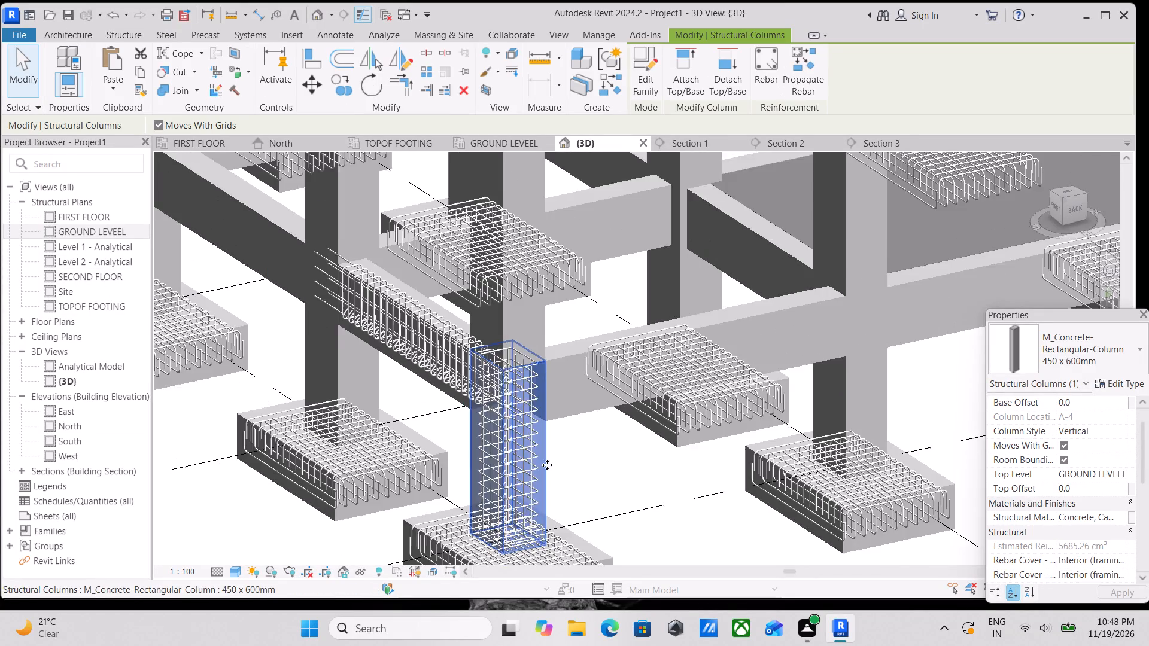
middle_click_drag(532, 452, 519, 365)
scroll(516, 392, "down", 1)
left_click(799, 54)
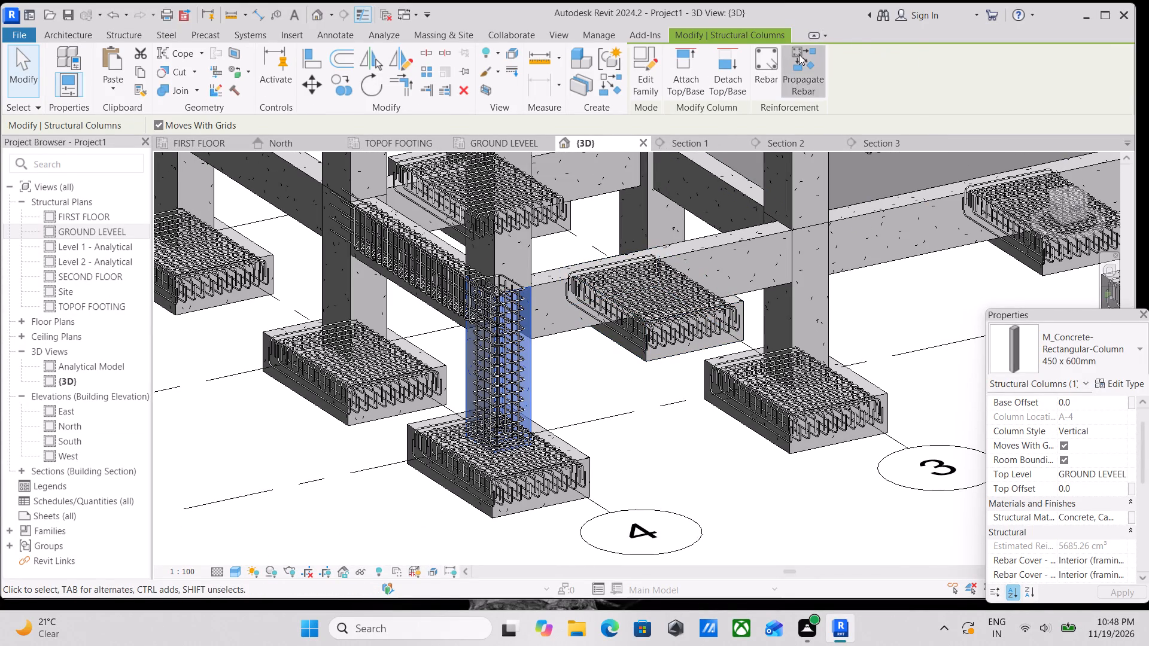
left_click(788, 329)
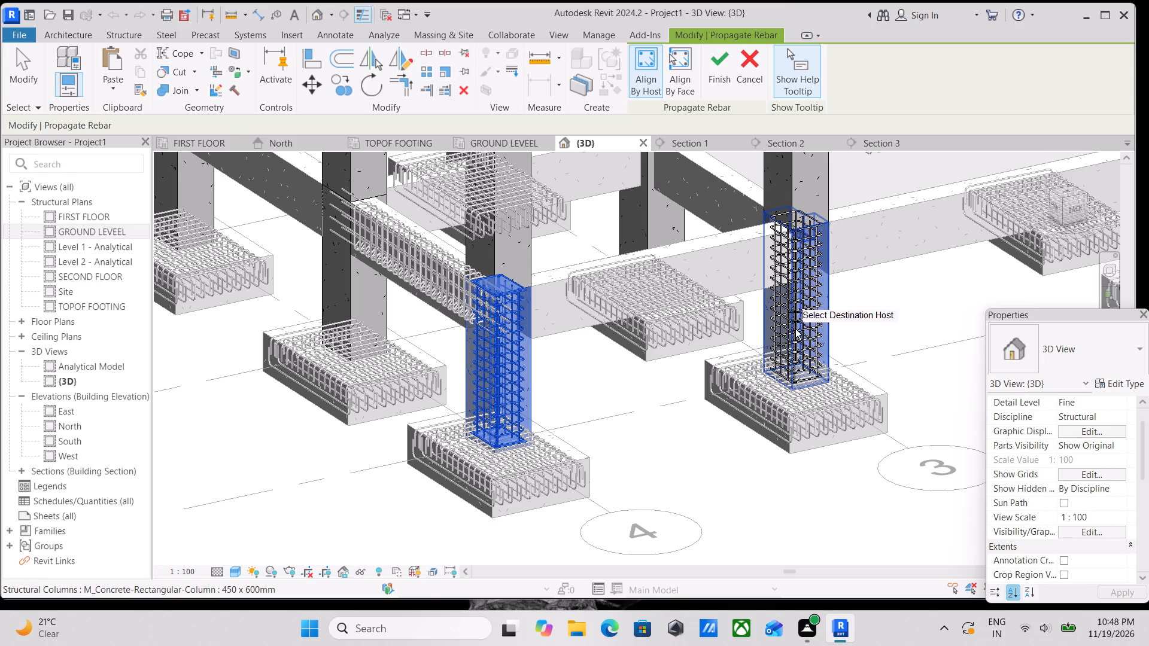
middle_click_drag(796, 329, 355, 407)
left_click(748, 315)
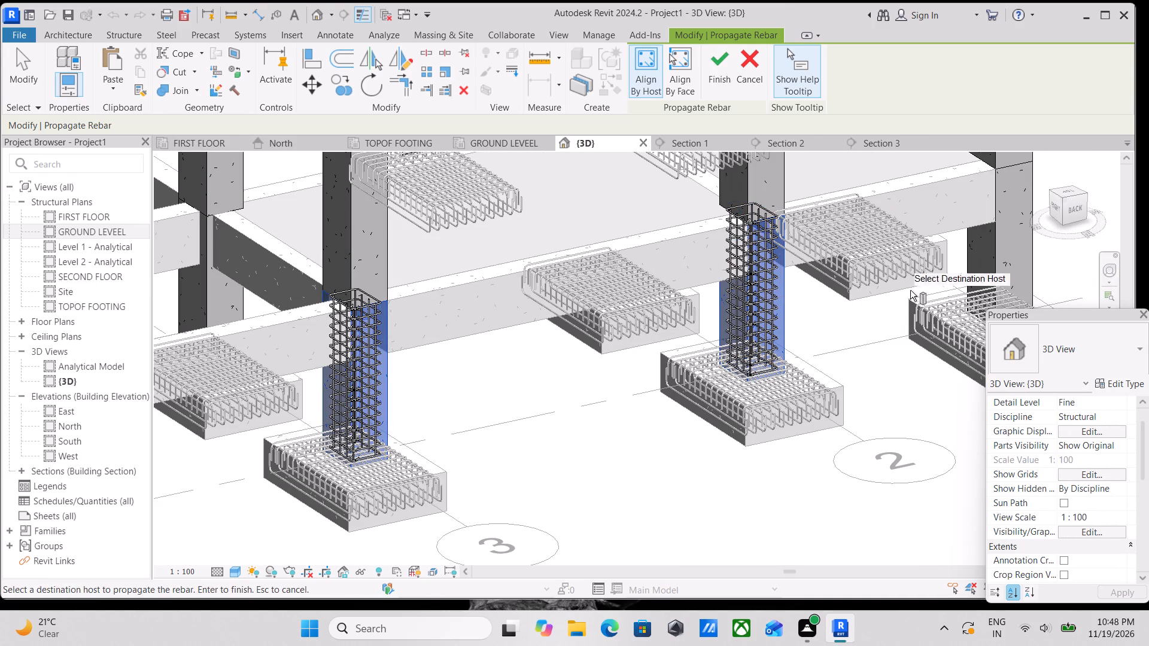
left_click(999, 263)
Add the footing-level columns along grid 4 at grids B, D, E and F as rebar propagation destinations.
scroll(999, 263, "down", 5)
middle_click_drag(678, 367, 756, 396)
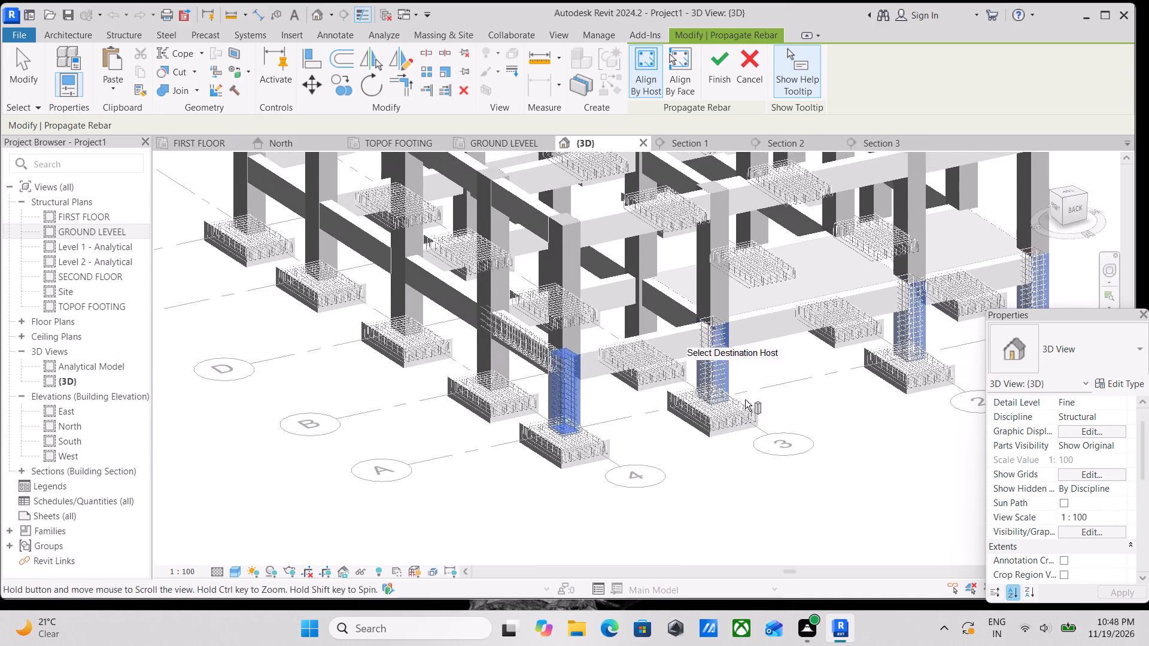
left_click(494, 356)
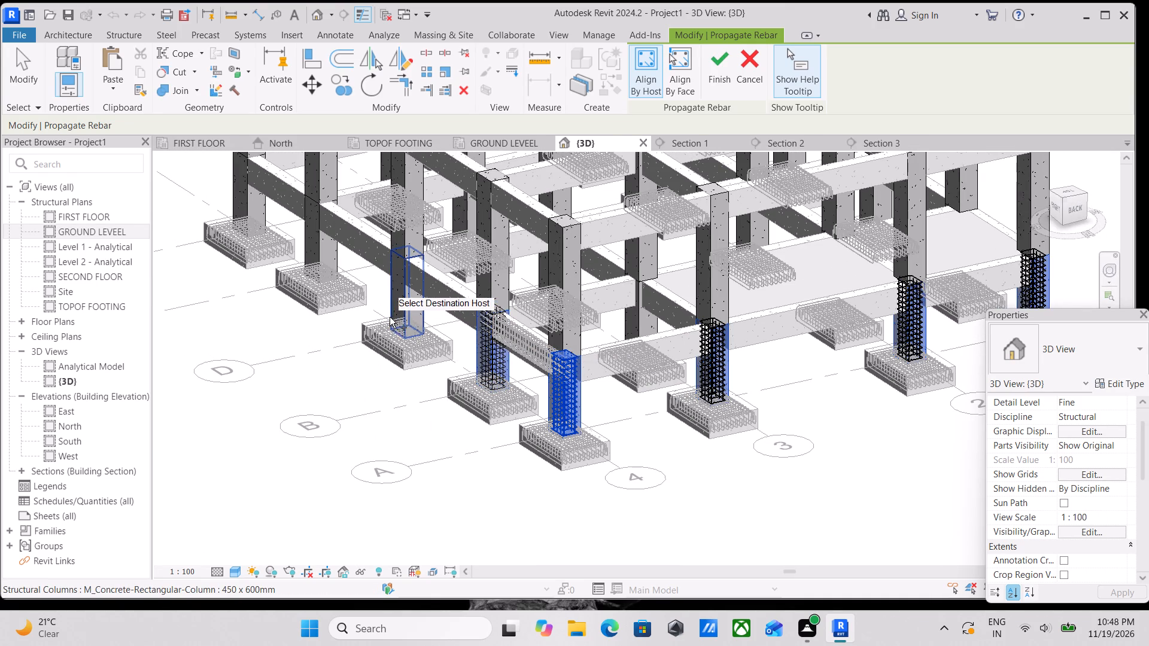
left_click(390, 317)
left_click(323, 269)
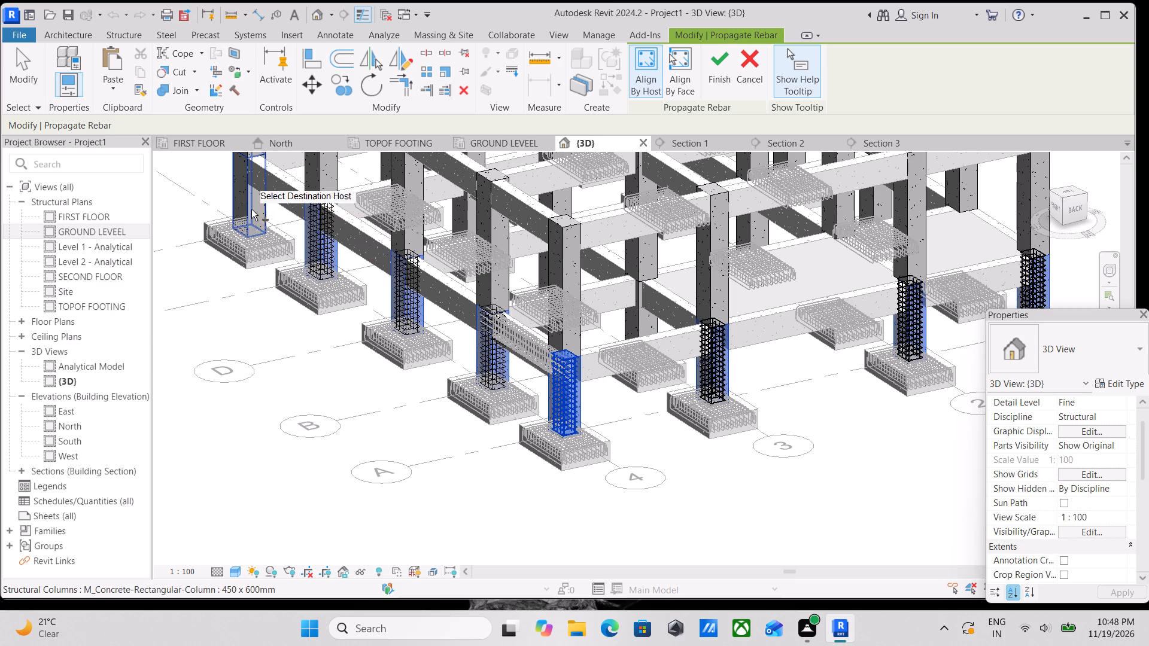
left_click(251, 209)
Add the footing-level columns along grid 3 at grids F, E, D and B as rebar propagation destinations.
scroll(564, 361, "down", 1)
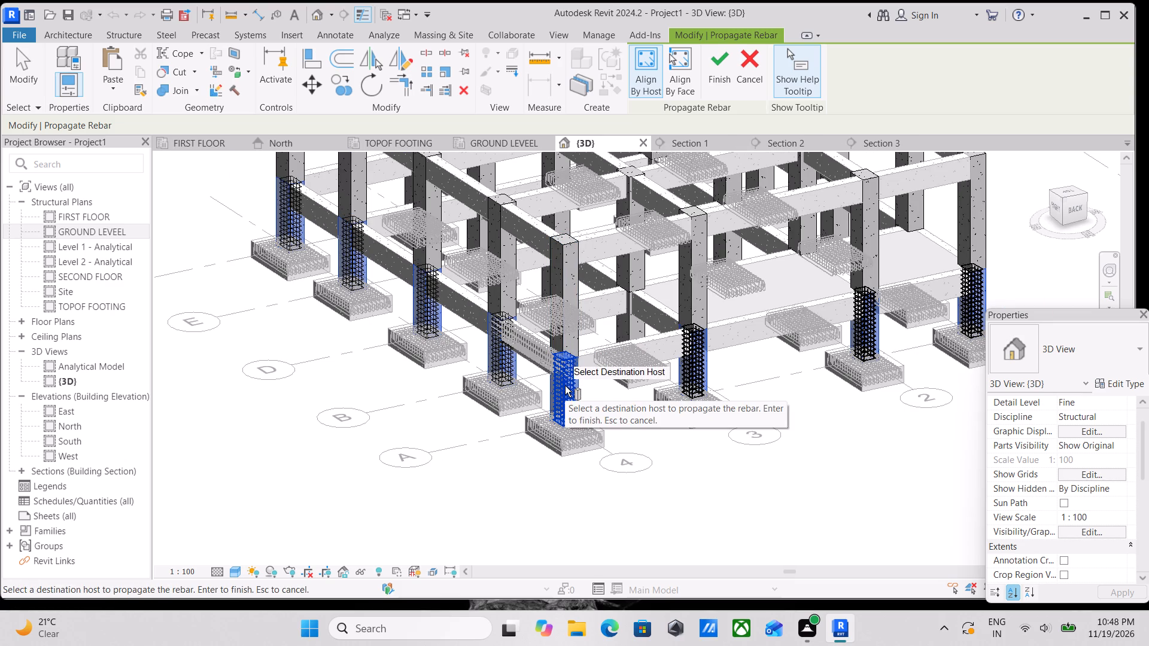
middle_click_drag(565, 386, 600, 182, "shift")
scroll(599, 181, "down", 1, "shift")
middle_click_drag(478, 370, 476, 307)
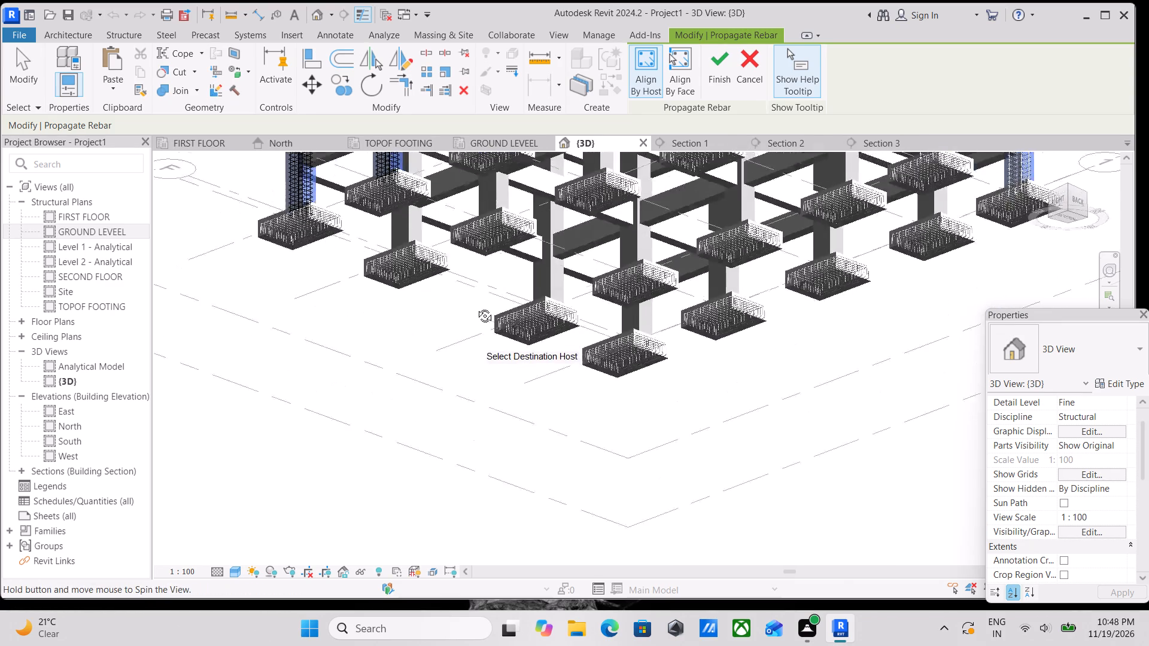
middle_click_drag(476, 307, 479, 262)
middle_click_drag(448, 363, 440, 644)
middle_click_drag(450, 468, 538, 478, "shift")
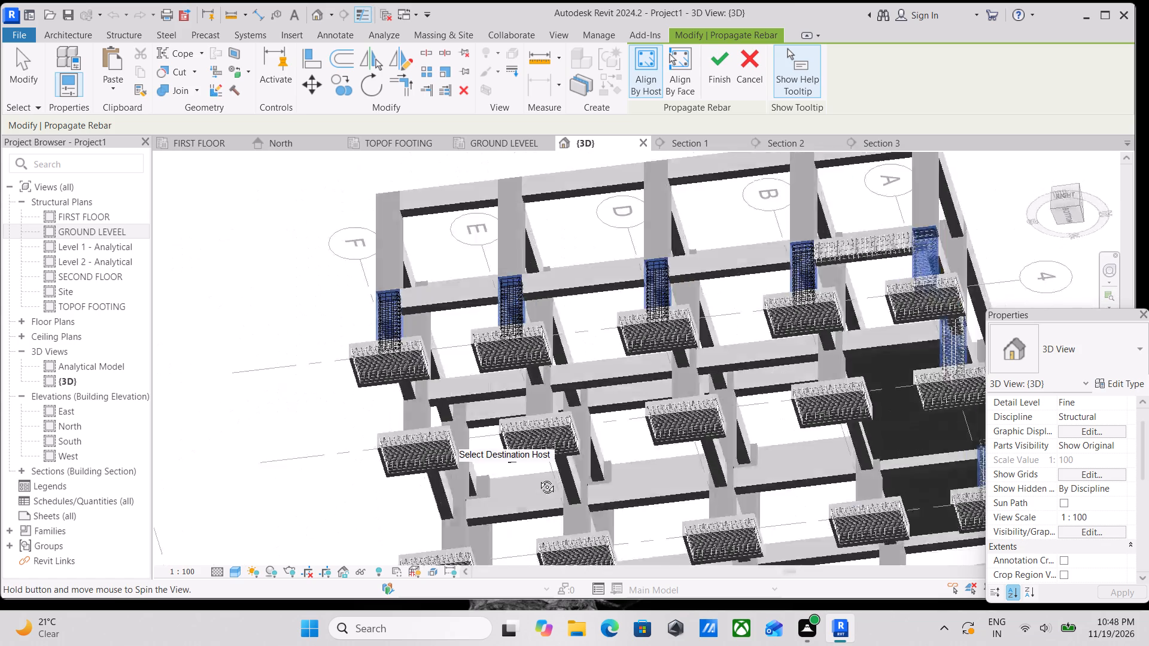
middle_click_drag(538, 478, 534, 484, "shift")
scroll(526, 484, "up", 3)
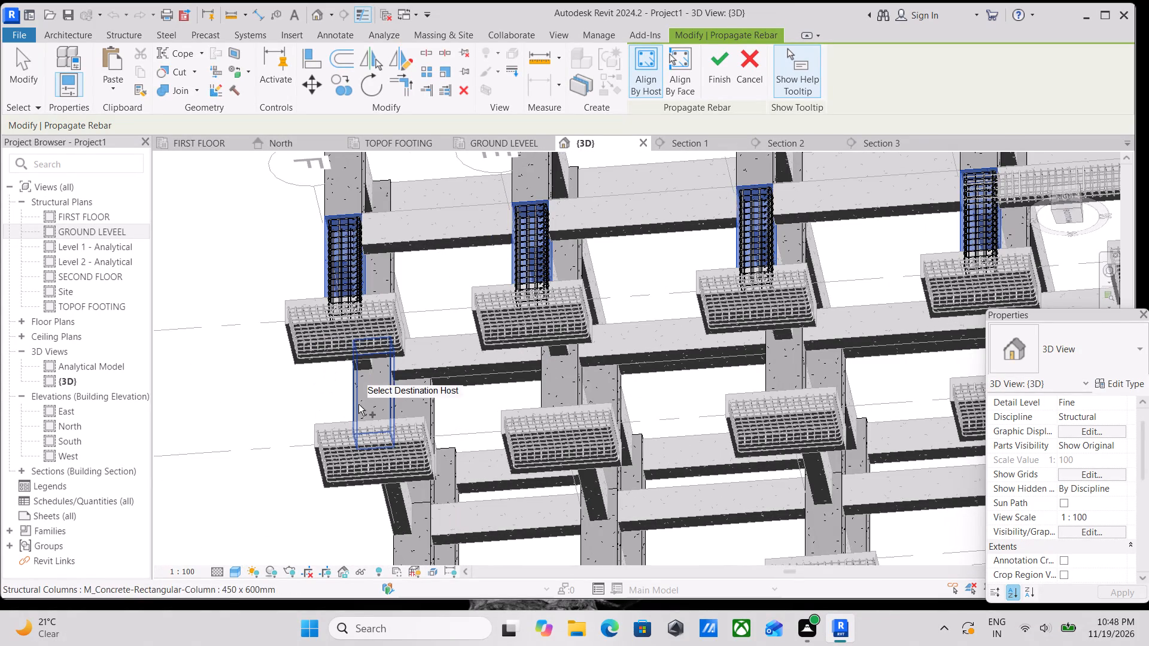
left_click(358, 404)
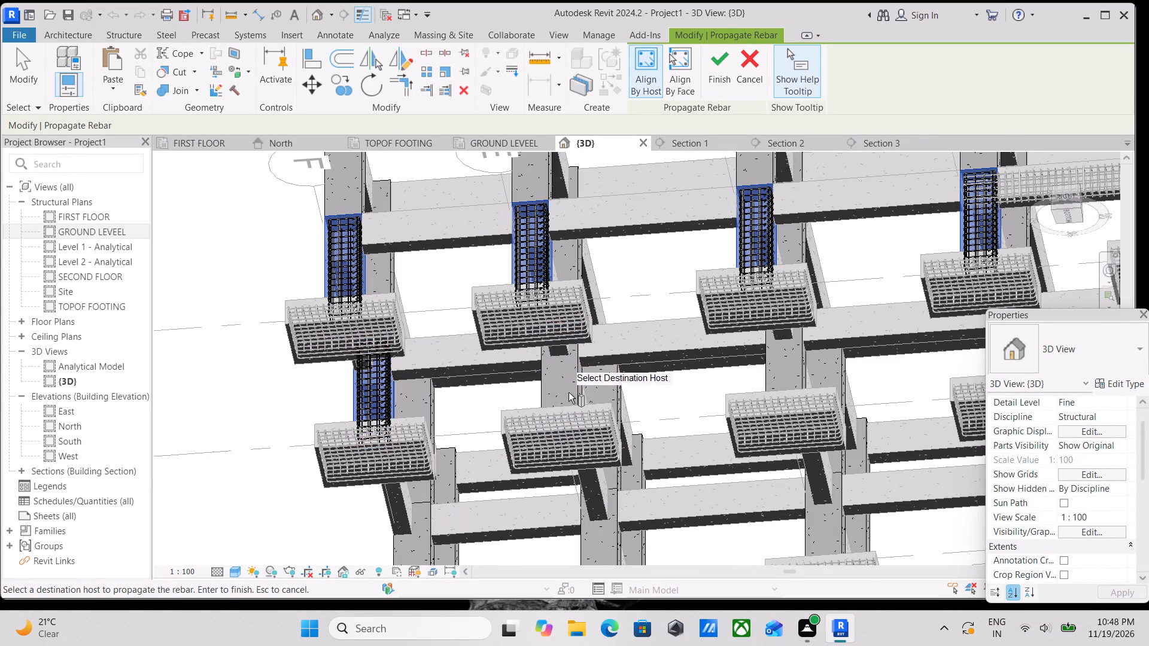
left_click(581, 391)
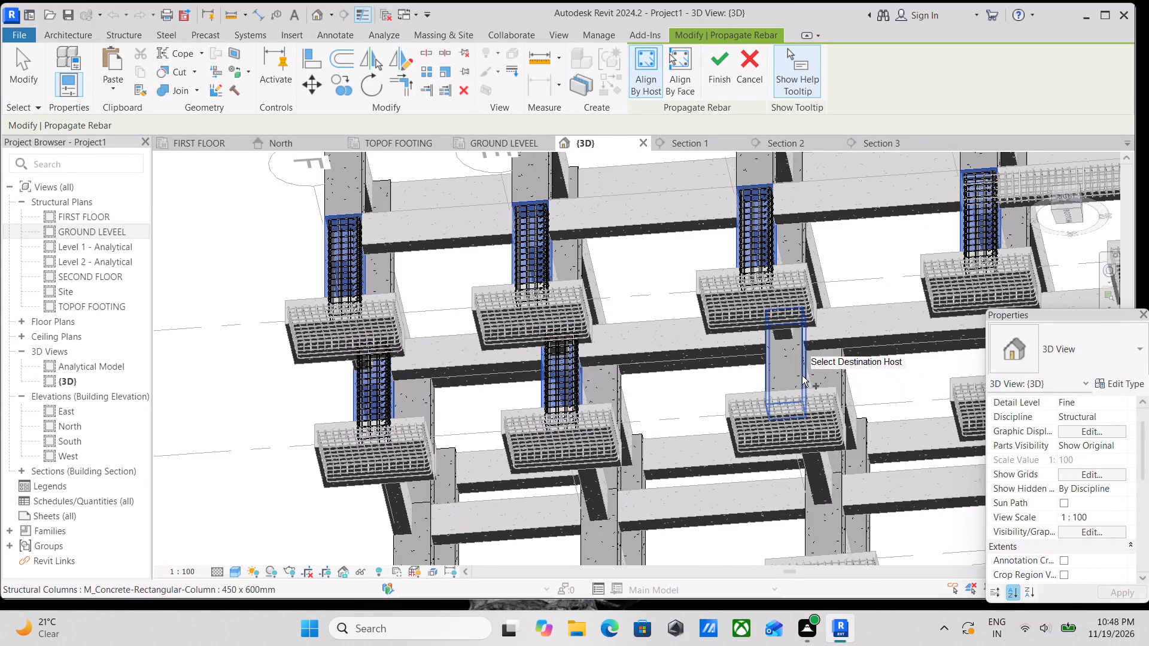
left_click(802, 375)
middle_click_drag(802, 380, 472, 382)
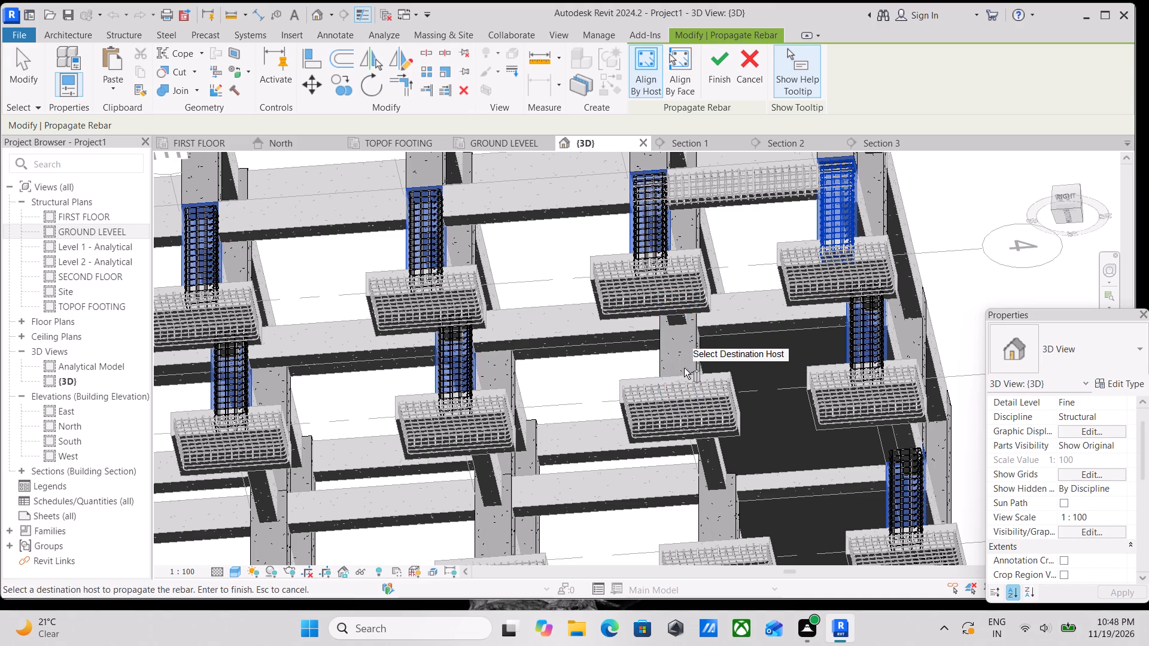
left_click(692, 355)
Add the footing-level columns along grid 2 at grids D, E and F as rebar propagation destinations.
middle_click_drag(654, 466, 673, 329)
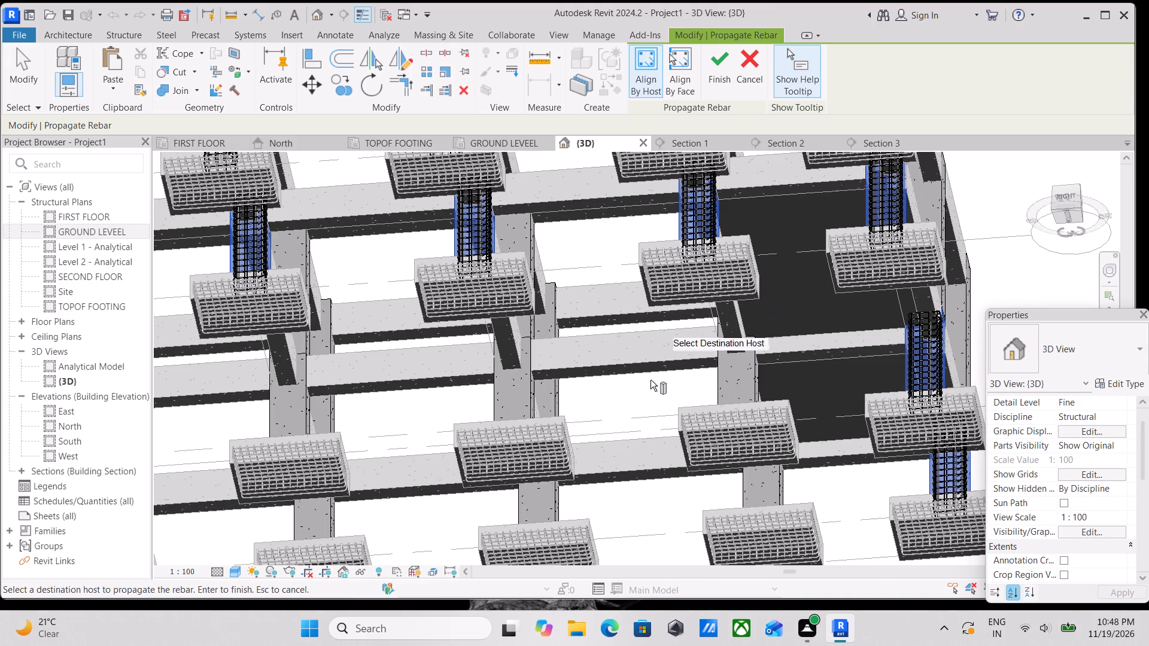
left_click(497, 398)
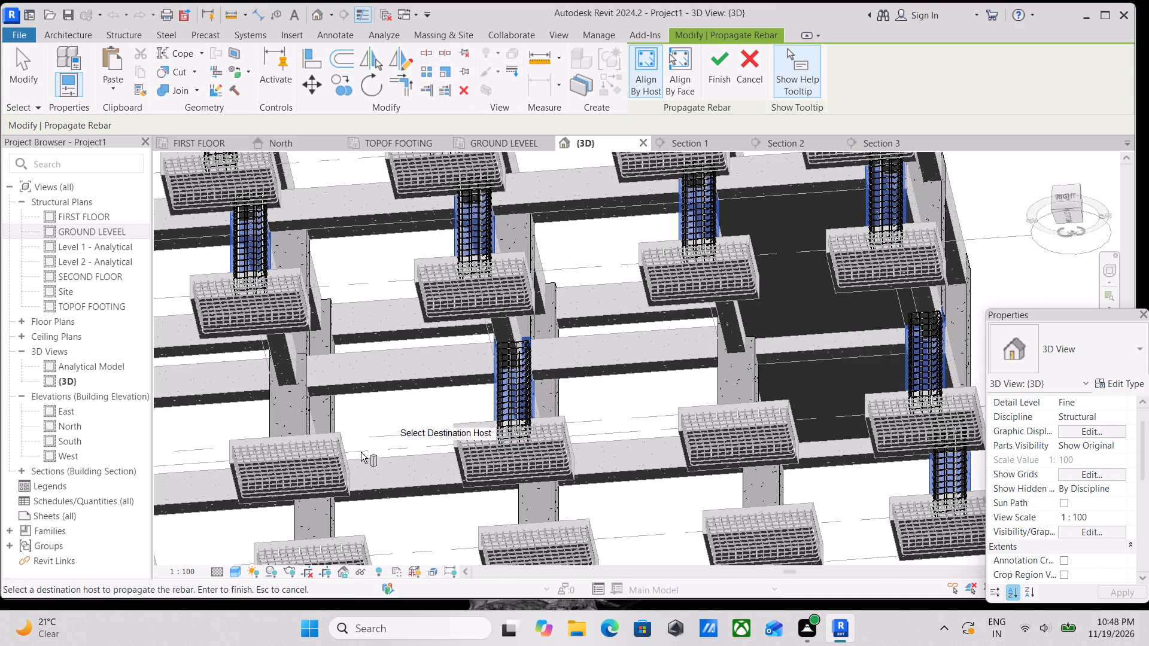
left_click(306, 413)
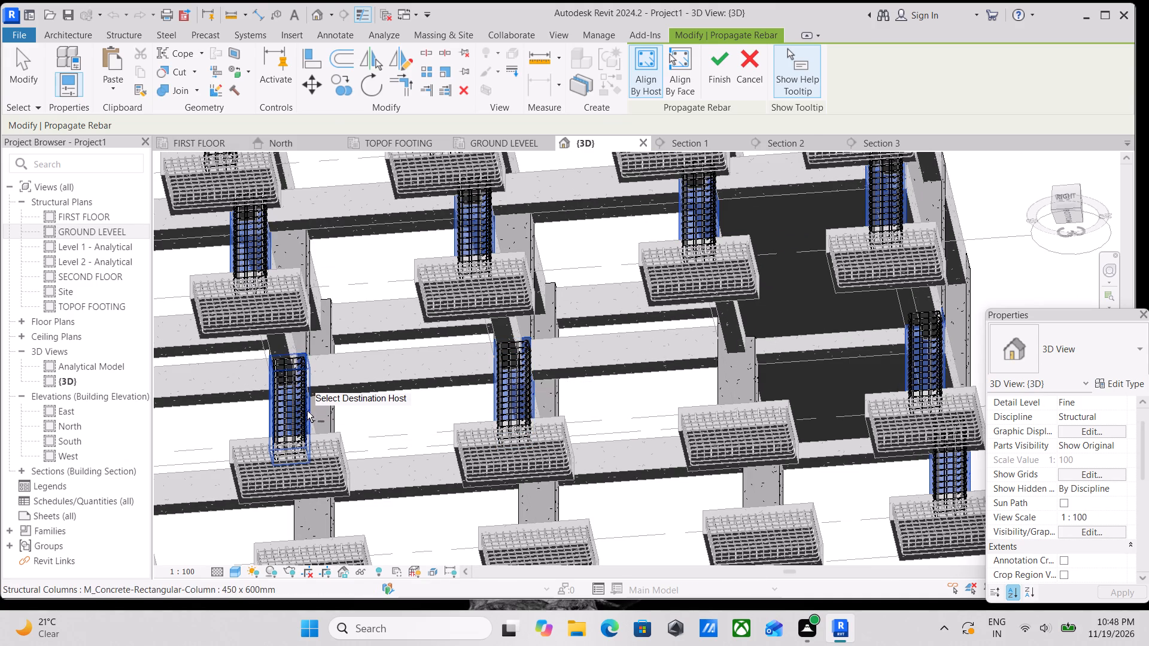
middle_click_drag(308, 411, 608, 380)
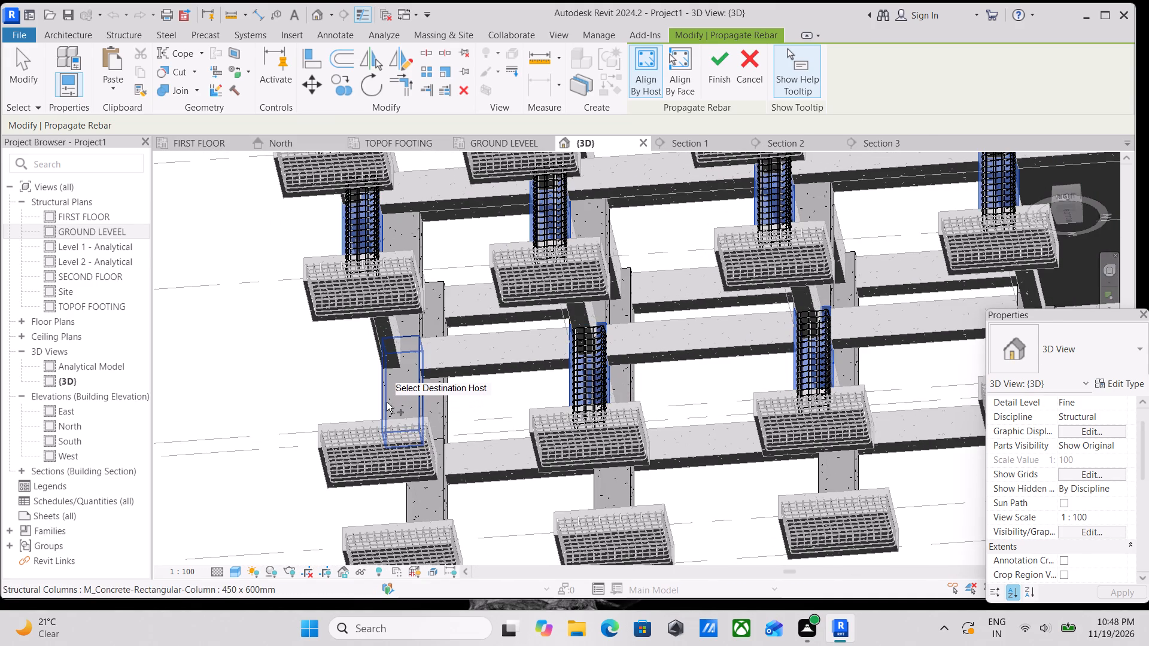
left_click(387, 402)
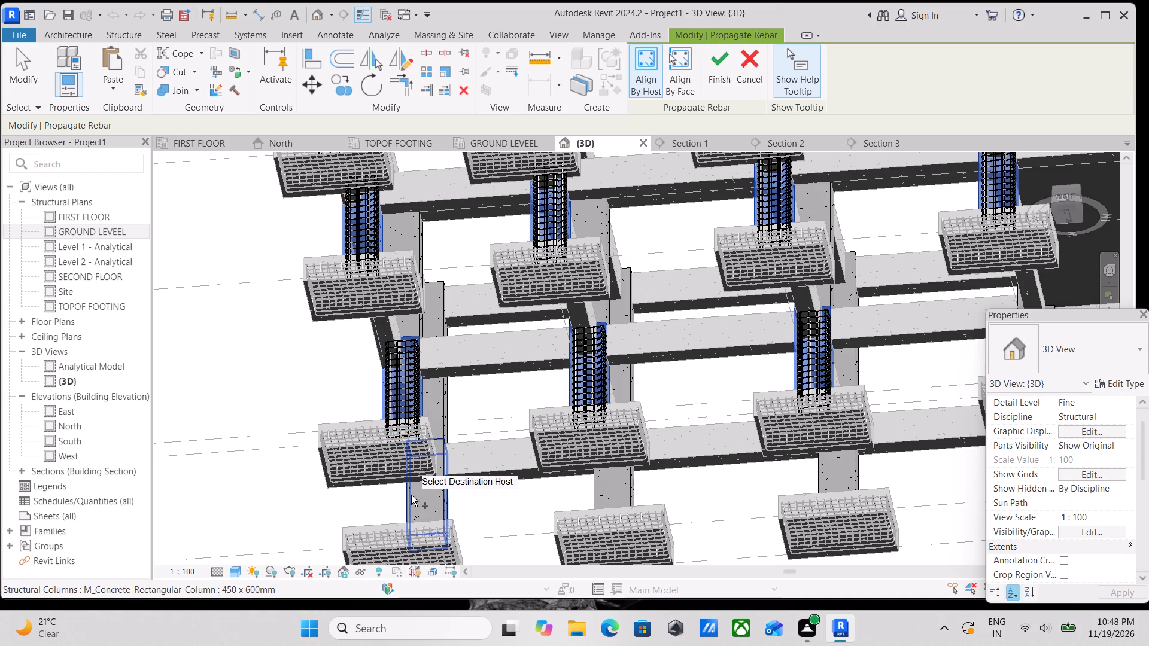
Add the columns at grids F, E, D and B in the outer row beyond grid 2, plus column B-2, as rebar propagation destinations.
left_click(411, 495)
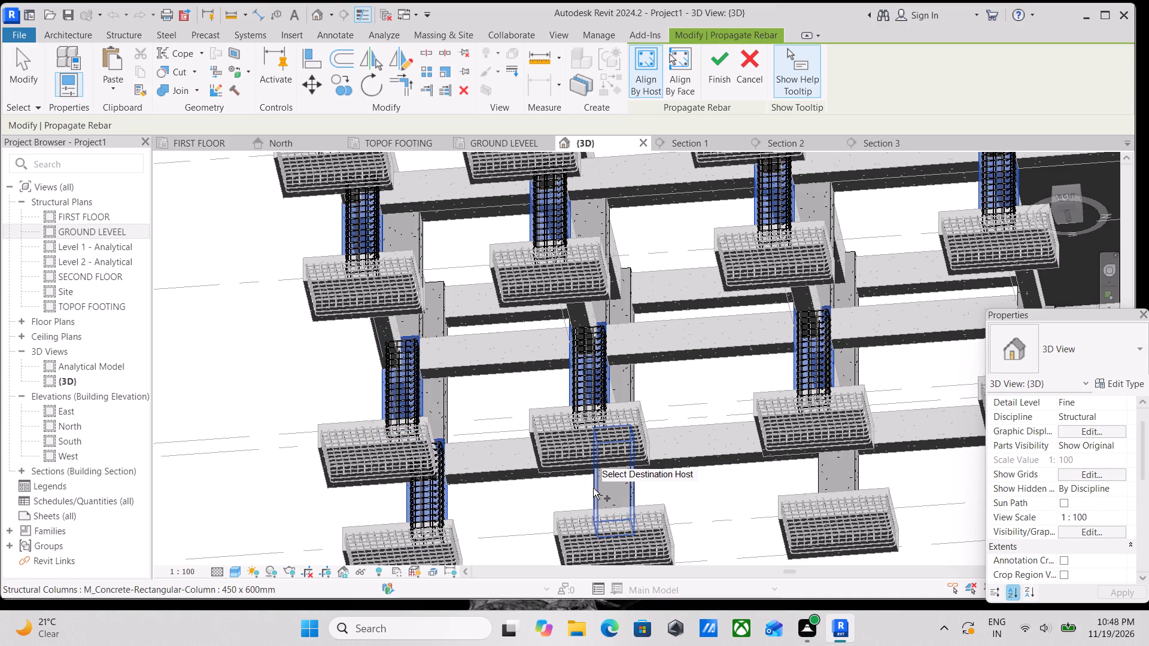
left_click(593, 488)
left_click(823, 480)
middle_click_drag(823, 479, 546, 445)
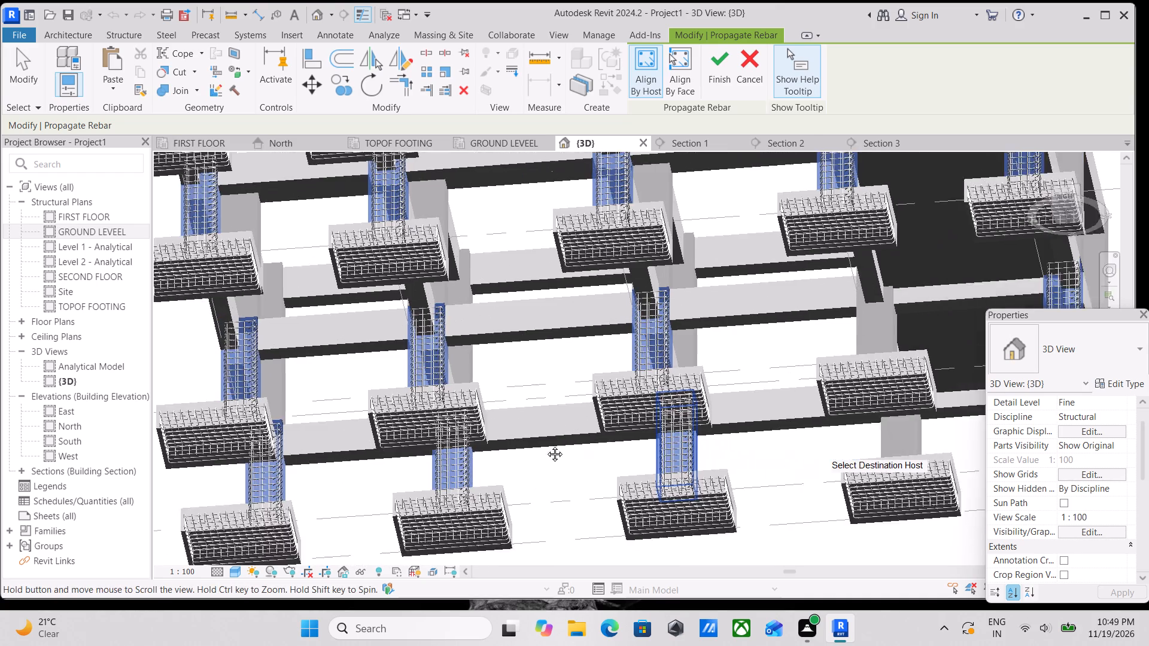
middle_click_drag(546, 445, 497, 440)
left_click(718, 428)
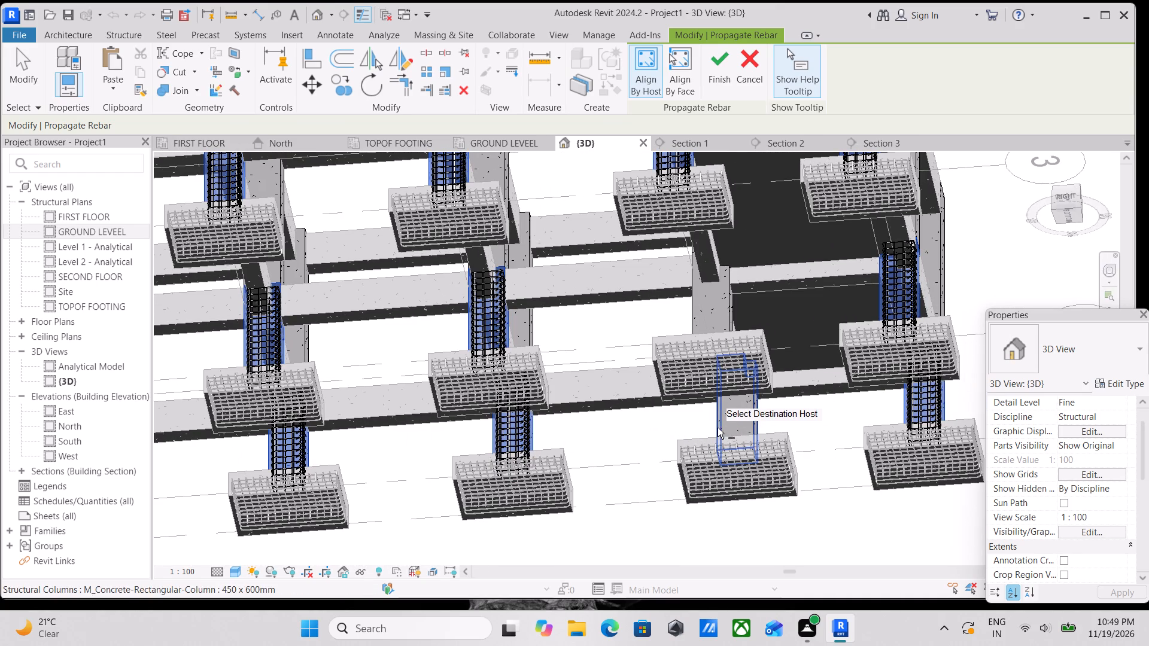
left_click(689, 322)
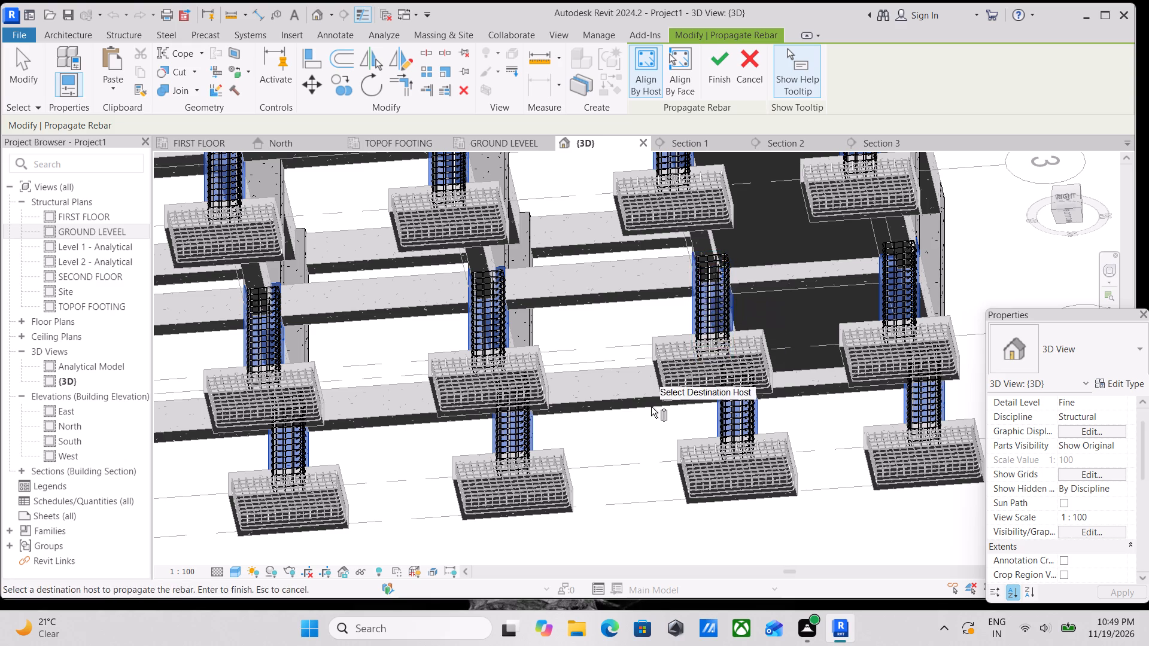
middle_click_drag(652, 408, 701, 517)
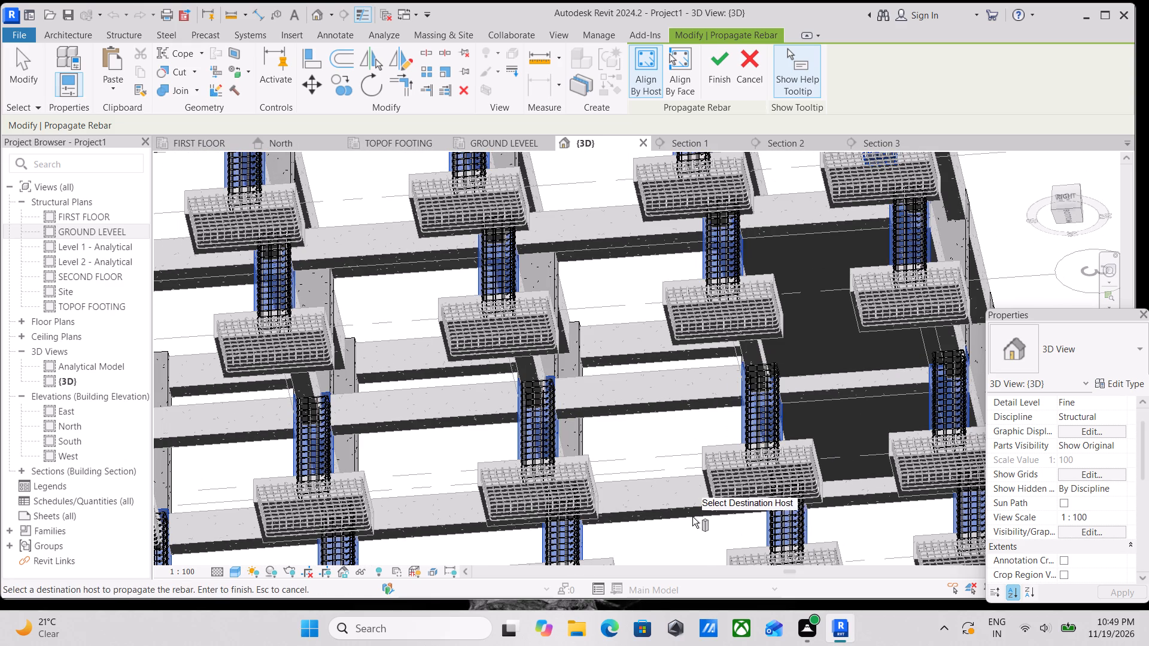
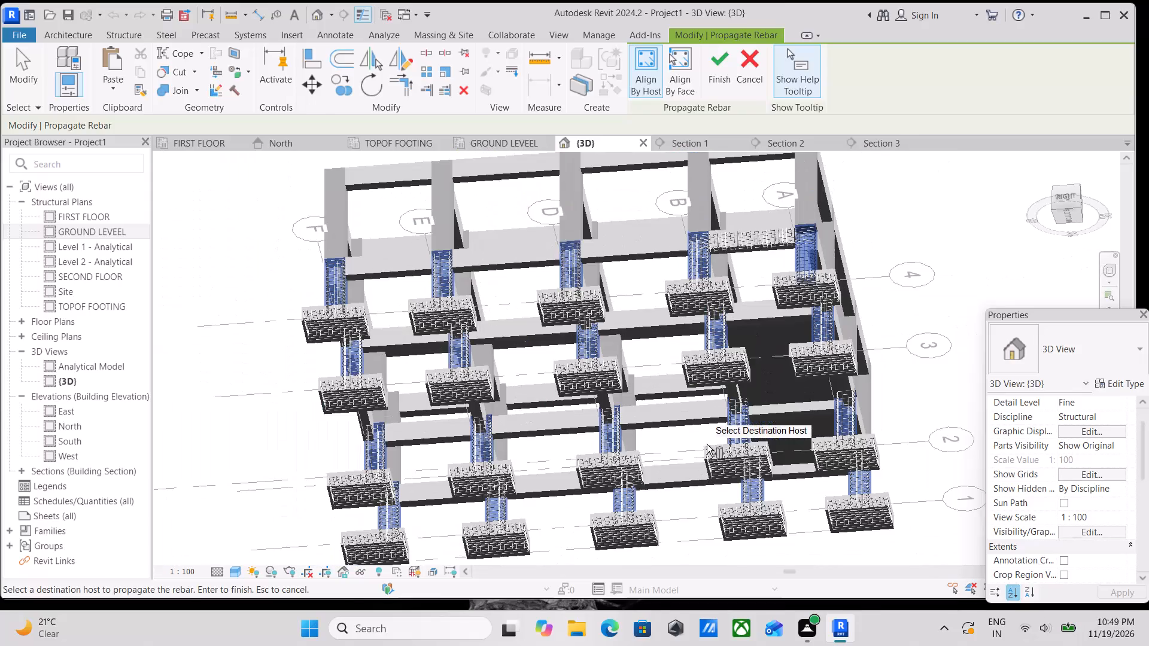
Finish propagating the A-4 column's rebar to the chosen footing-level columns.
middle_click_drag(707, 444, 738, 379)
middle_click_drag(612, 427, 652, 483)
scroll(652, 483, "up", 1)
scroll(652, 483, "down", 2)
middle_click_drag(652, 483, 652, 514)
middle_click_drag(653, 484, 654, 486)
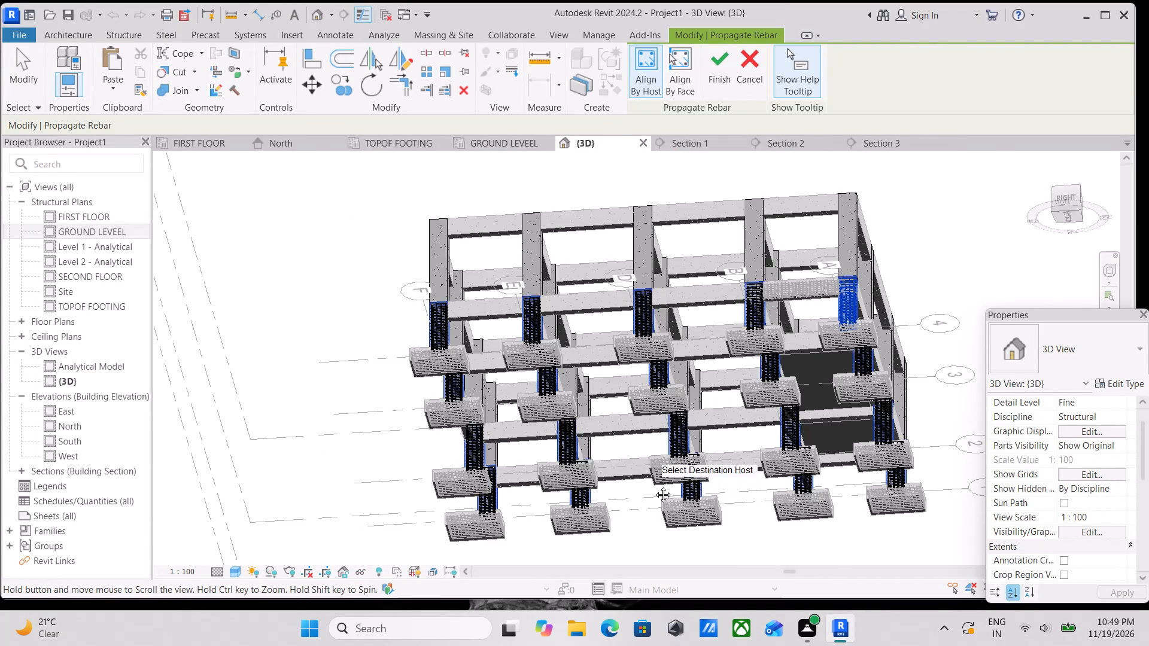
middle_click_drag(654, 486, 662, 520)
scroll(633, 513, "down", 1)
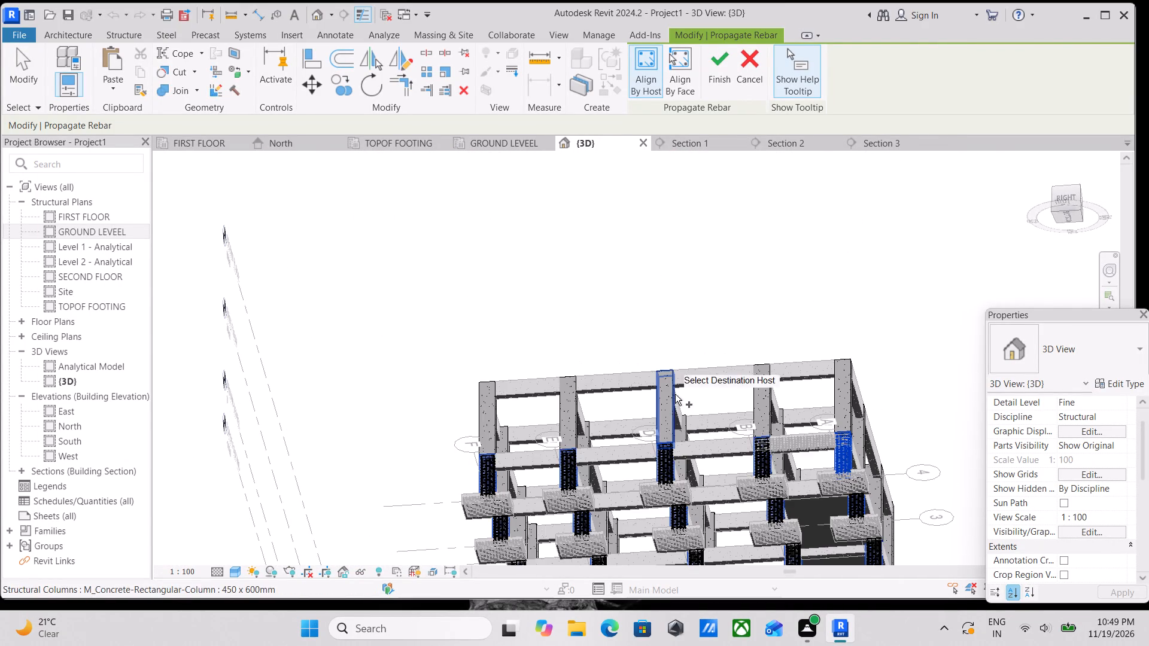
middle_click_drag(658, 408, 648, 416, "shift")
middle_click_drag(648, 416, 595, 559)
middle_click_drag(725, 373, 716, 373)
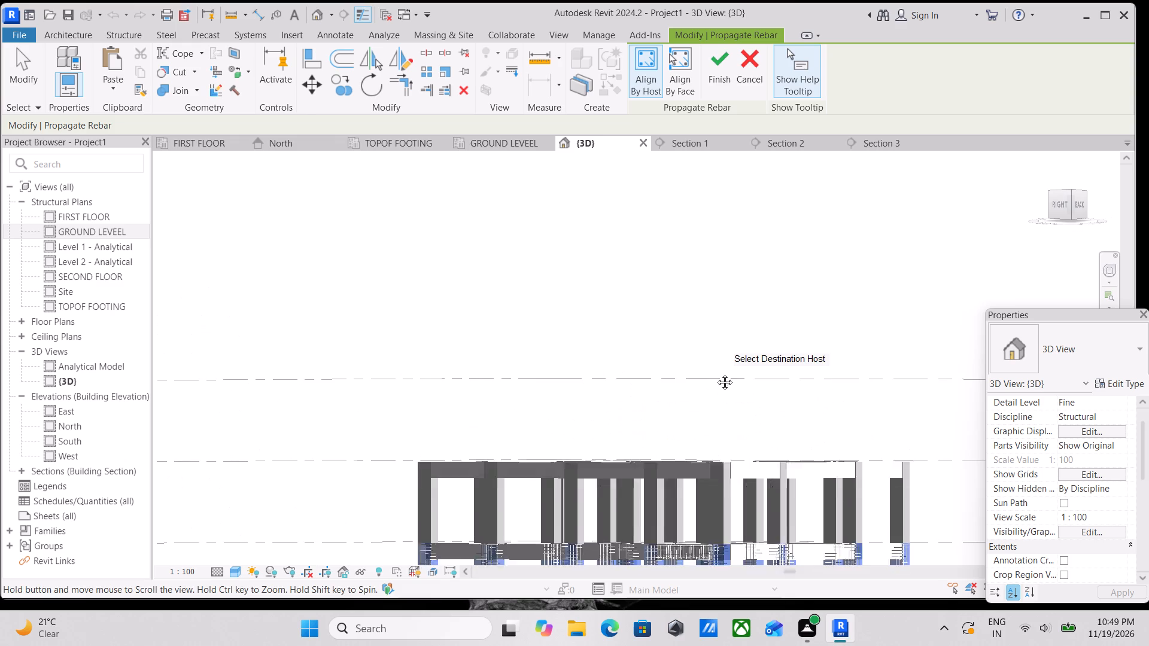
middle_click_drag(716, 373, 607, 414)
left_click(731, 55)
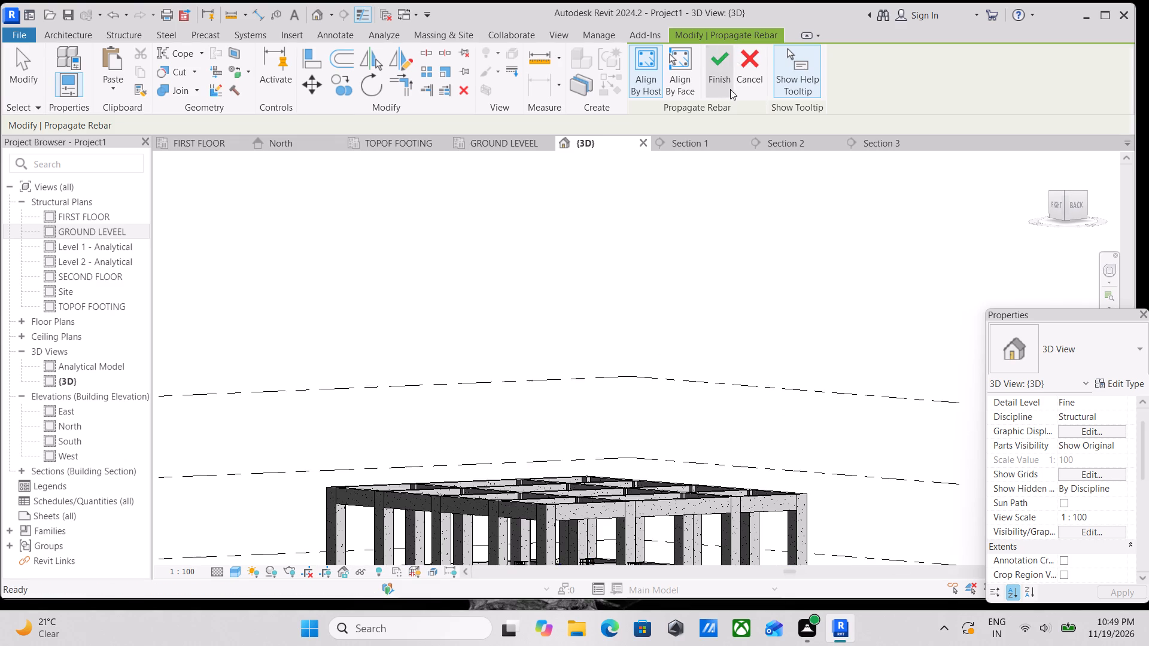
Examine the propagated rebar in the footing-level columns across the building in the 3D view.
scroll(624, 382, "down", 1)
middle_click_drag(624, 382, 616, 149)
middle_click_drag(543, 419, 601, 498, "shift")
scroll(485, 387, "up", 2)
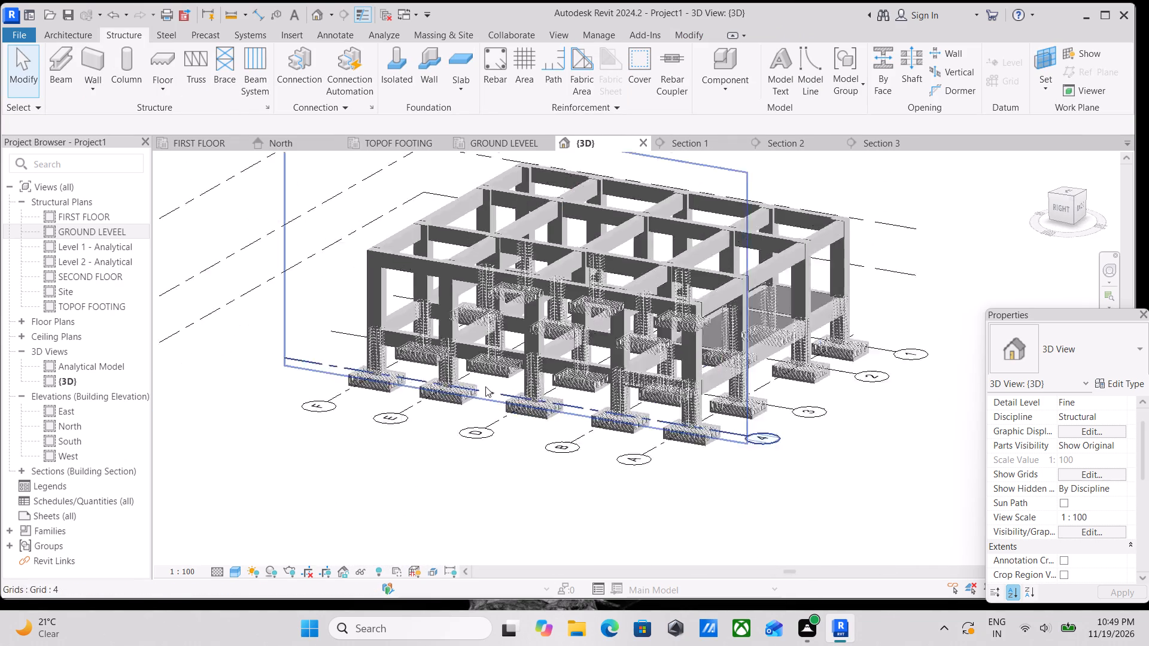
scroll(485, 386, "up", 1)
scroll(269, 370, "up", 4)
scroll(341, 328, "up", 3)
middle_click_drag(592, 346, 415, 333)
scroll(545, 363, "down", 2)
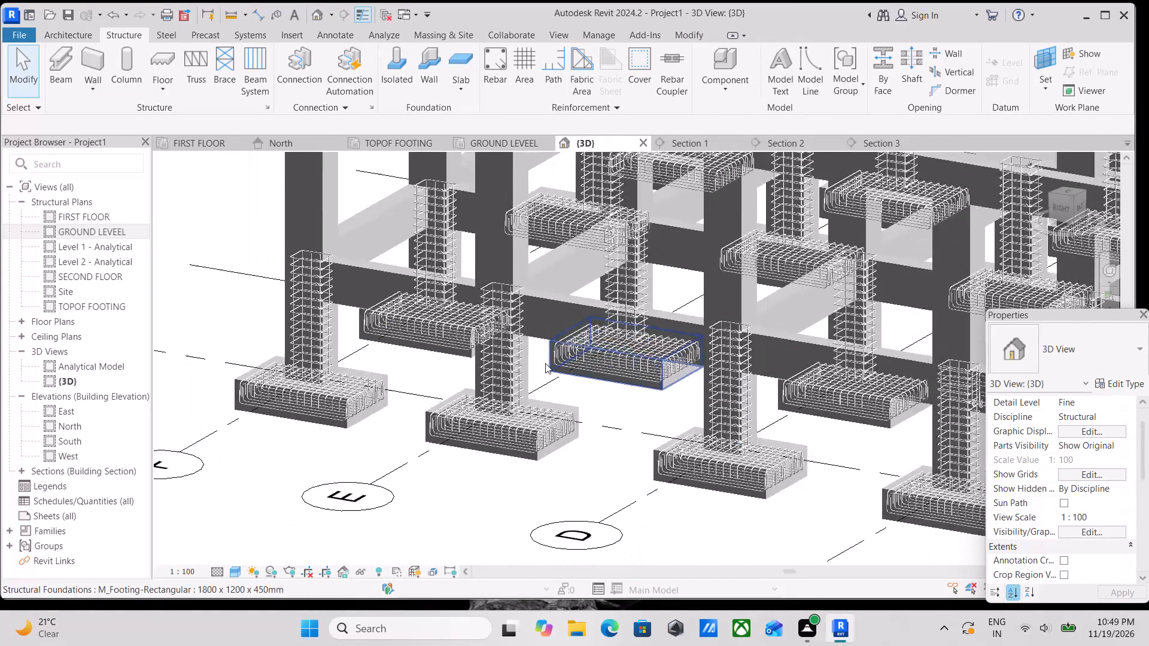
scroll(545, 363, "down", 4)
middle_click_drag(546, 363, 473, 366)
middle_click_drag(869, 359, 736, 385)
Start propagating the rebar of ground-level beam A-B on grid 4 to the other grid 4 beams and grid A's 4-3 beam.
scroll(738, 389, "up", 3)
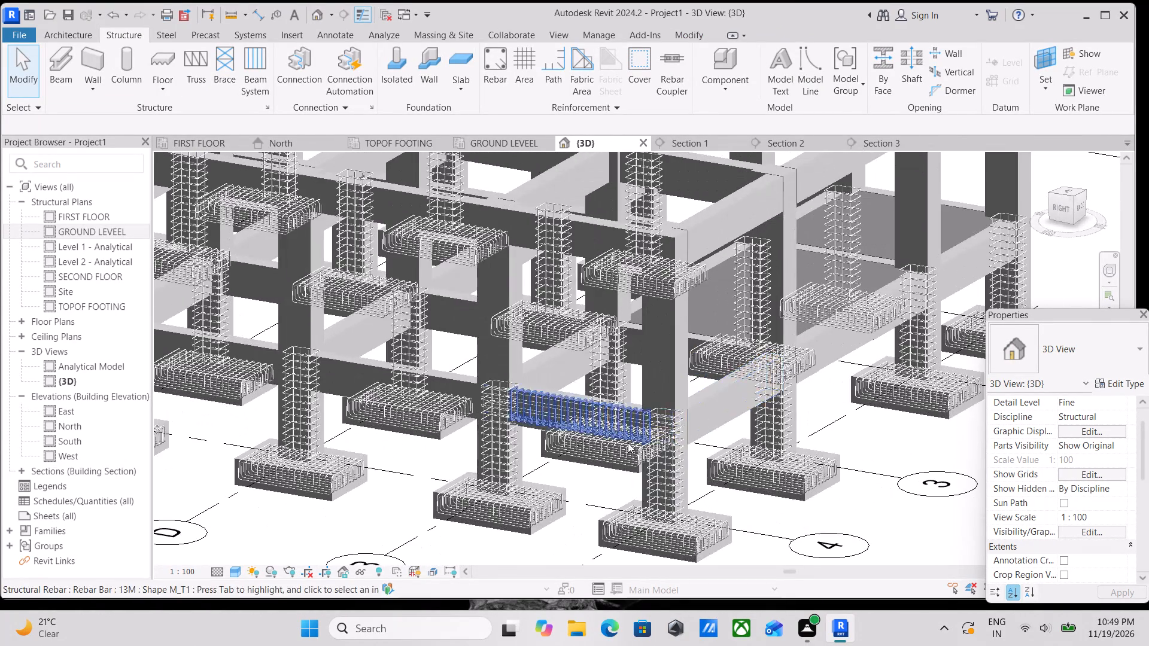
scroll(622, 441, "up", 3)
scroll(509, 359, "up", 3)
left_click(519, 362)
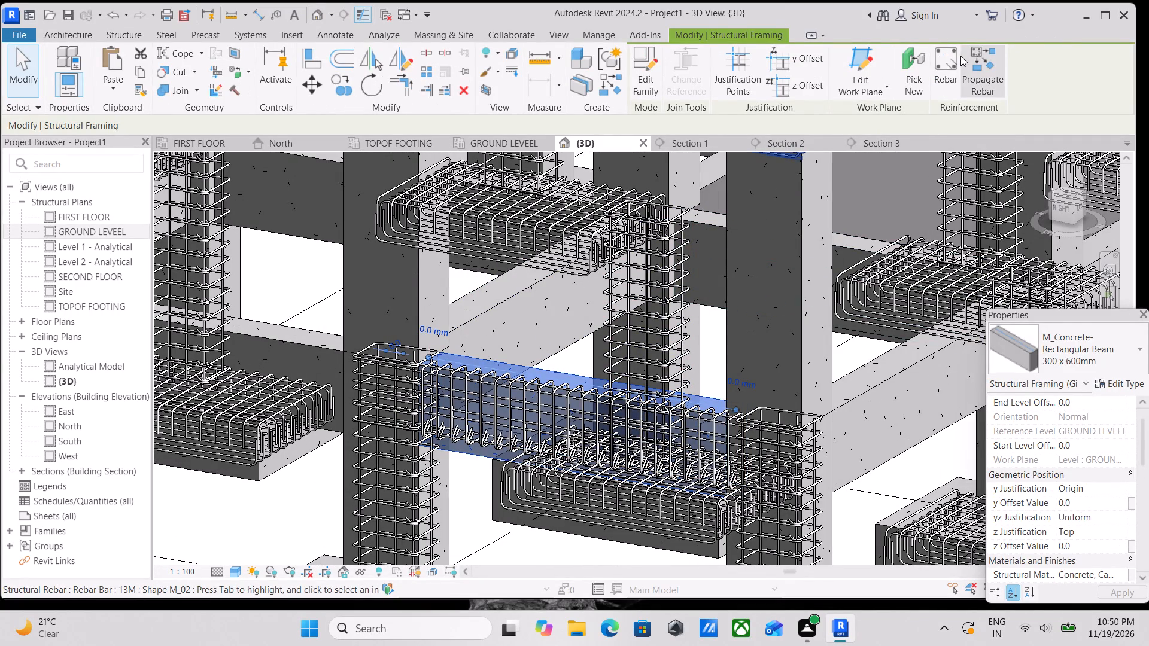
left_click(960, 56)
left_click(848, 401)
scroll(848, 401, "down", 1)
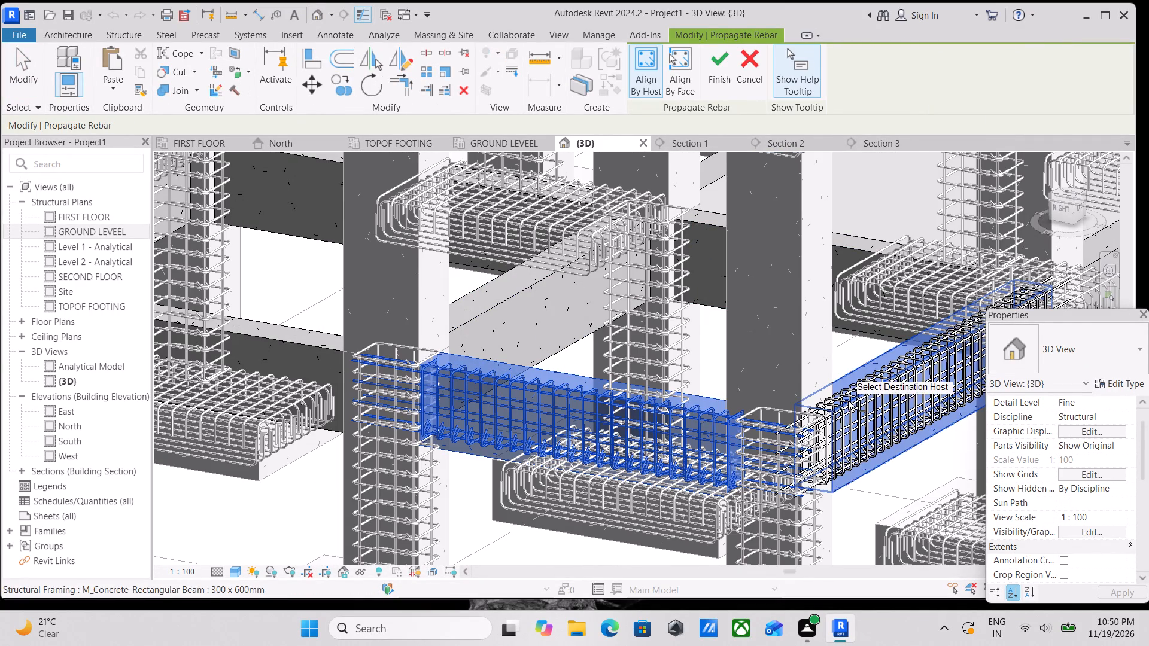
scroll(848, 401, "down", 1)
middle_click_drag(830, 406, 960, 427)
left_click(407, 359)
middle_click_drag(412, 367, 781, 411)
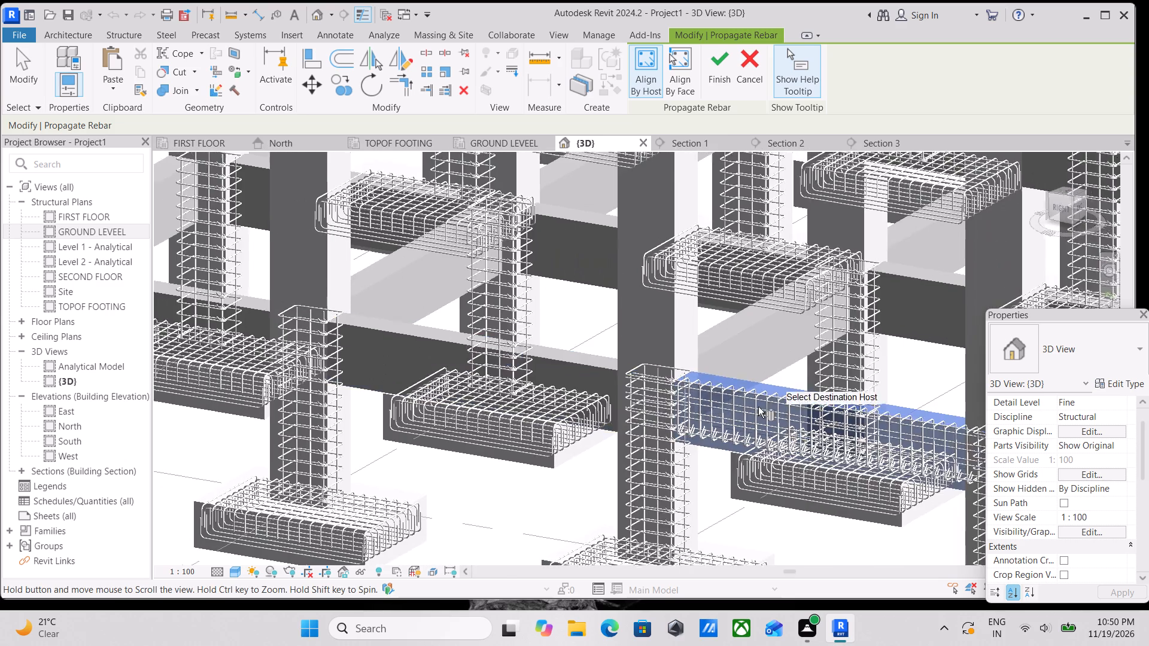
left_click(527, 350)
middle_click_drag(548, 362, 774, 397)
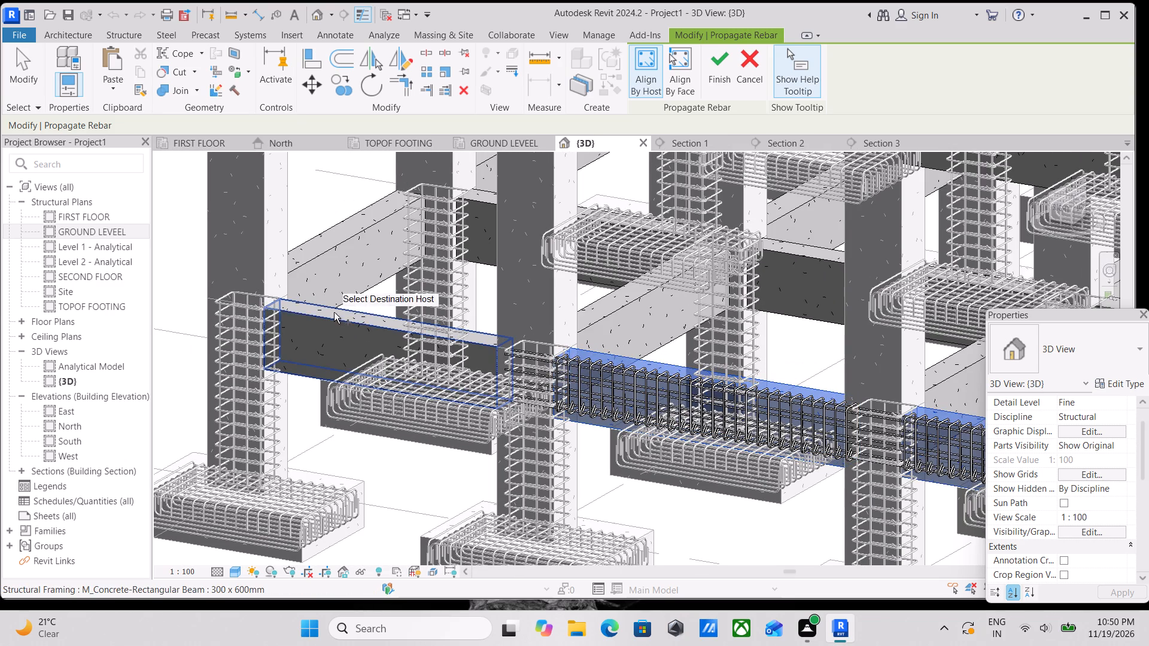
left_click(334, 312)
Add the ground-level beams between grids 4 and 3 along grids F, E, D and B as rebar propagation destinations.
left_click(327, 251)
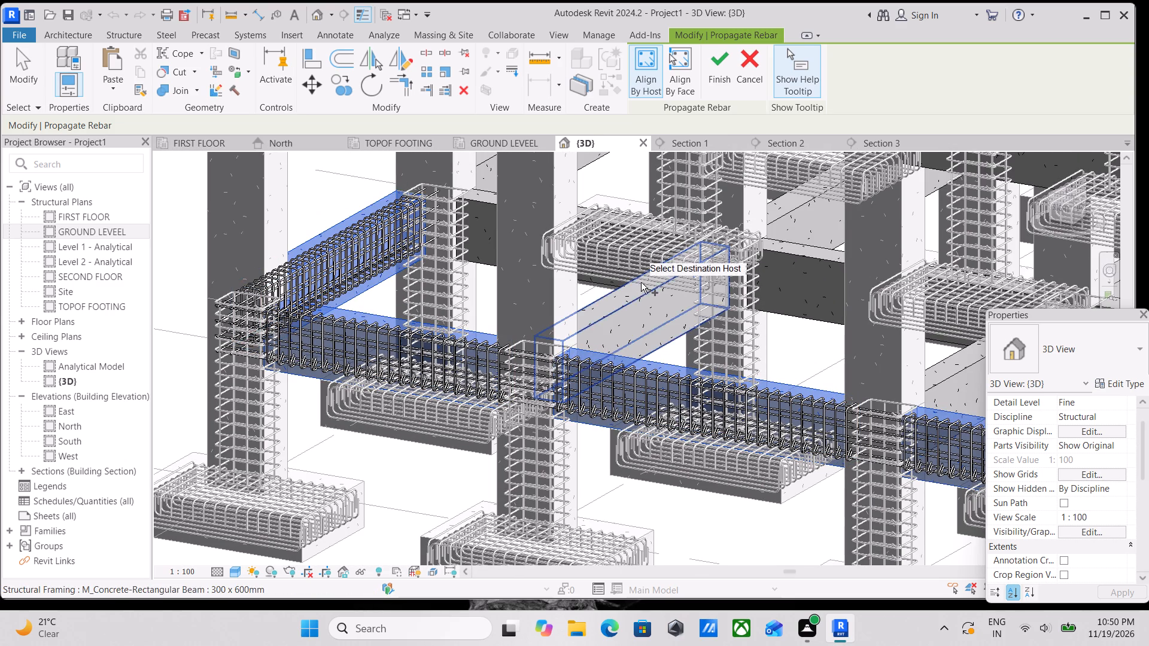
left_click(643, 285)
middle_click_drag(637, 310, 349, 234)
left_click(701, 282)
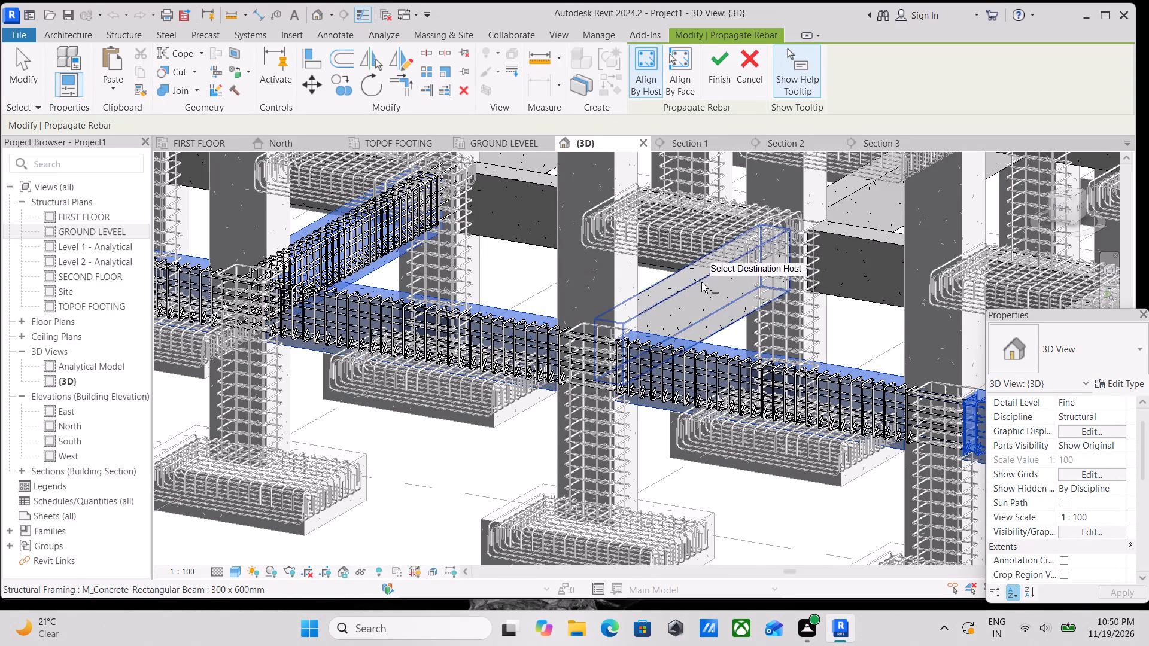
middle_click_drag(693, 281, 357, 278)
middle_click_drag(931, 337, 775, 353)
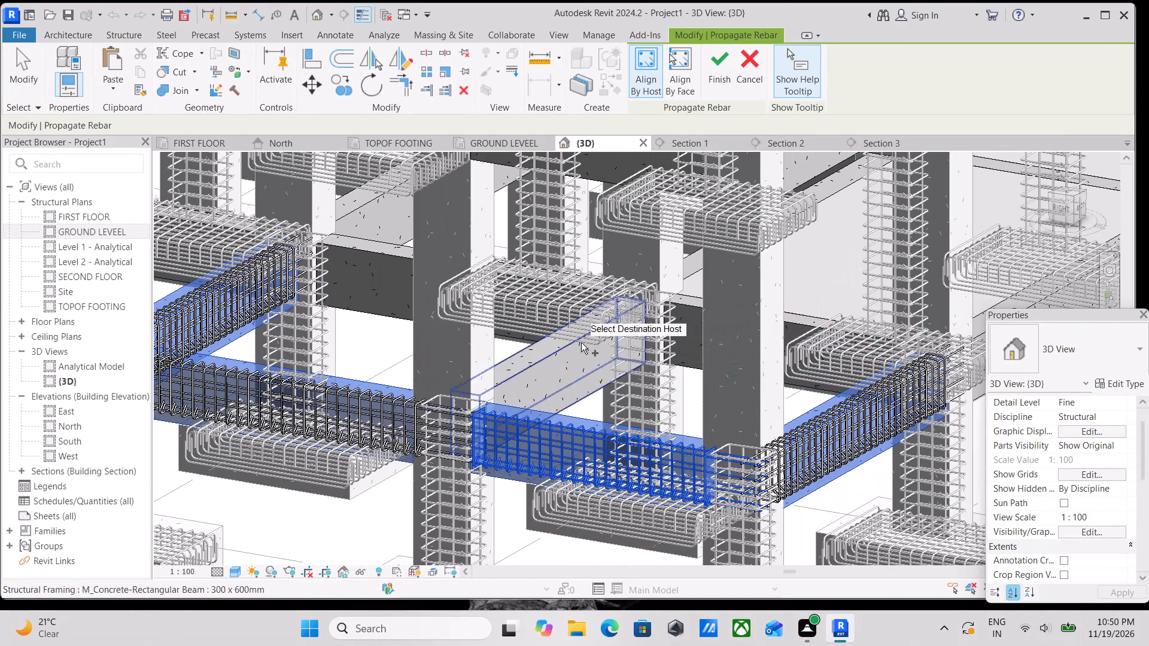
left_click(581, 343)
Add the ground-level grid A beams between grids 3 and 1, plus the A-B beams on grids 1 and 2, as destinations.
scroll(651, 356, "down", 1)
middle_click_drag(651, 356, 409, 442)
left_click(797, 372)
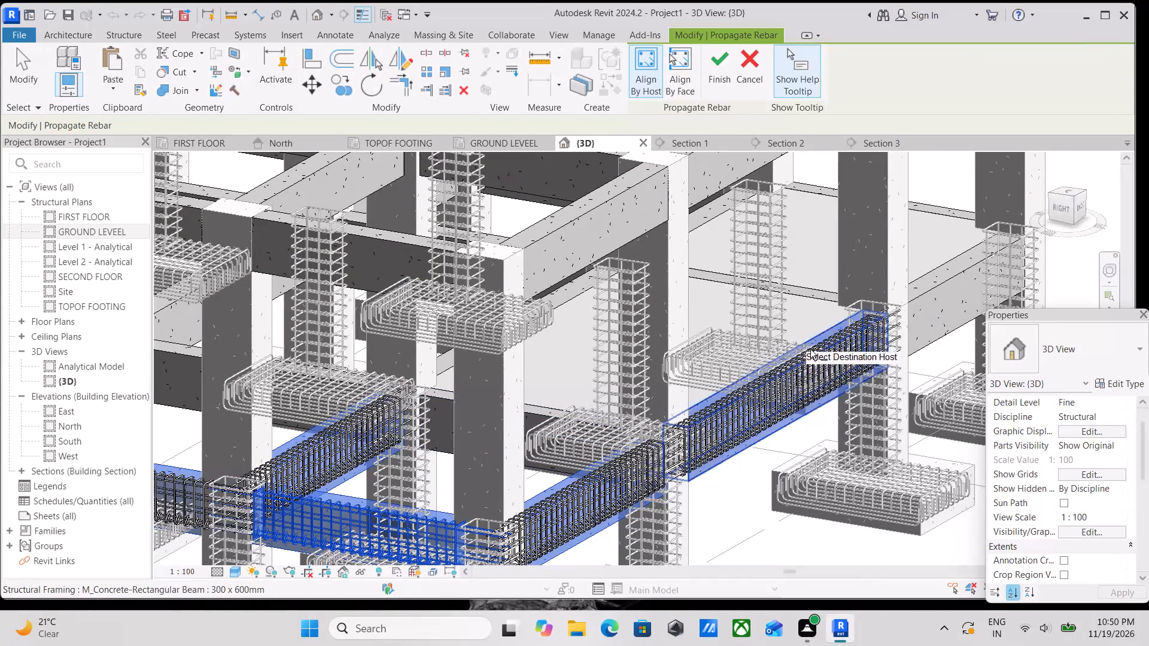
left_click(941, 270)
left_click(932, 199)
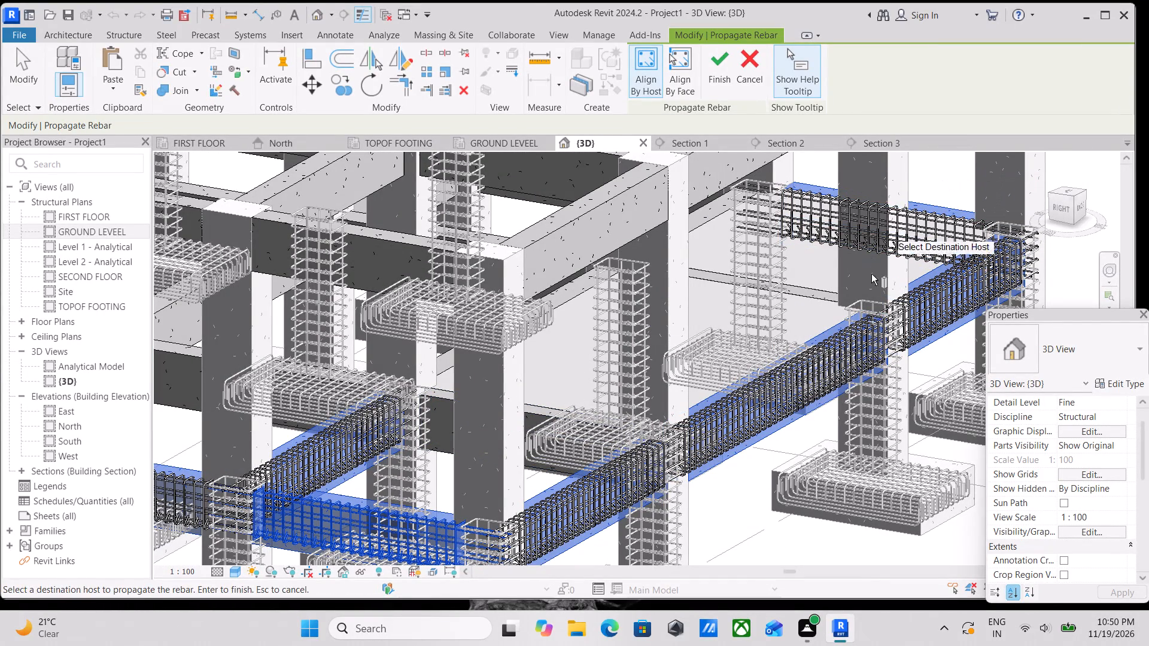
left_click(788, 298)
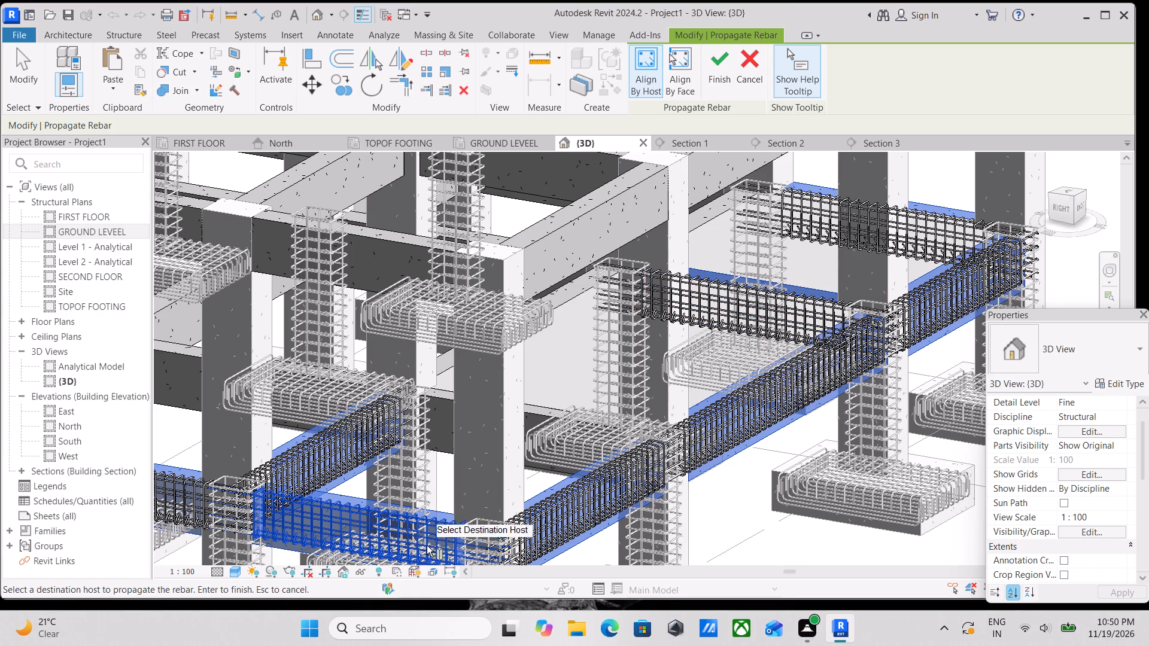
Add the ground-level beams along grids F and E between grids 3 and 1 as rebar propagation destinations.
scroll(423, 550, "down", 6)
middle_click_drag(434, 460, 600, 360)
middle_click_drag(473, 406, 507, 428, "shift")
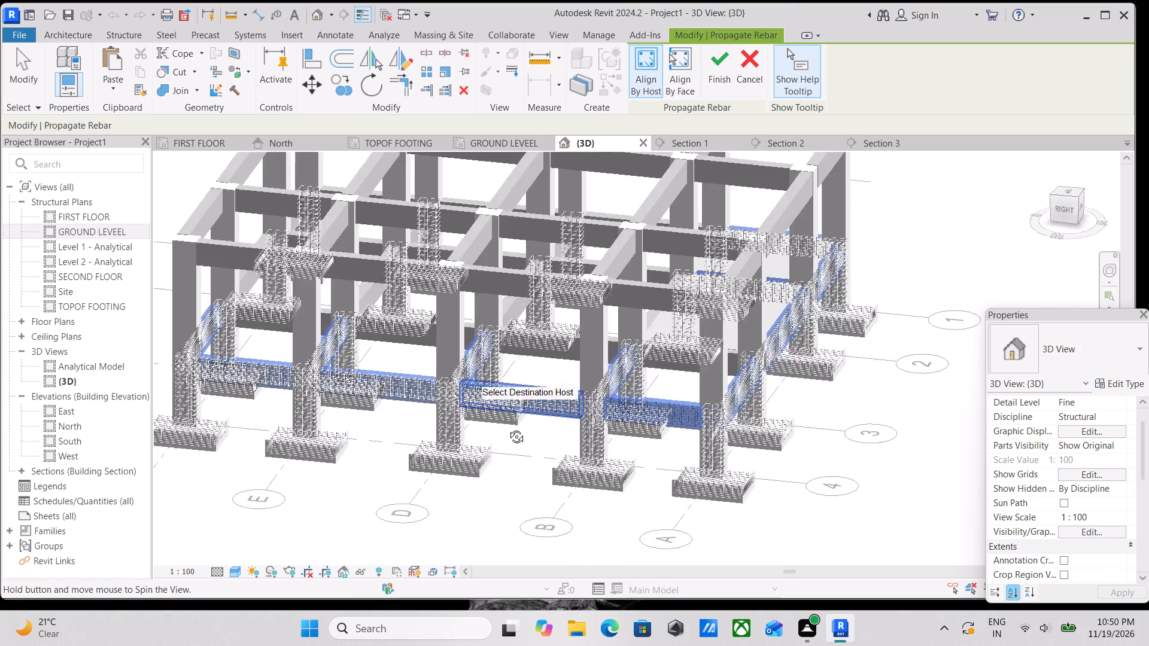
middle_click_drag(507, 428, 534, 424, "shift")
scroll(397, 400, "up", 1)
middle_click_drag(398, 400, 577, 377, "shift")
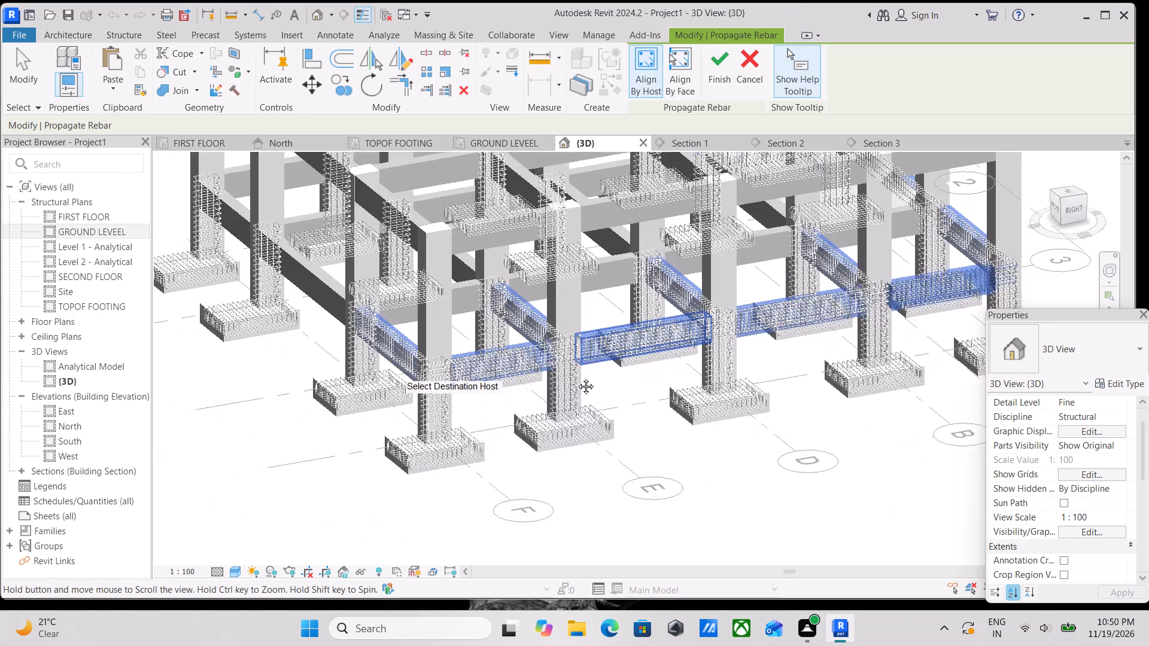
middle_click_drag(577, 377, 598, 379, "shift")
middle_click_drag(592, 377, 728, 385, "shift")
scroll(691, 278, "up", 7)
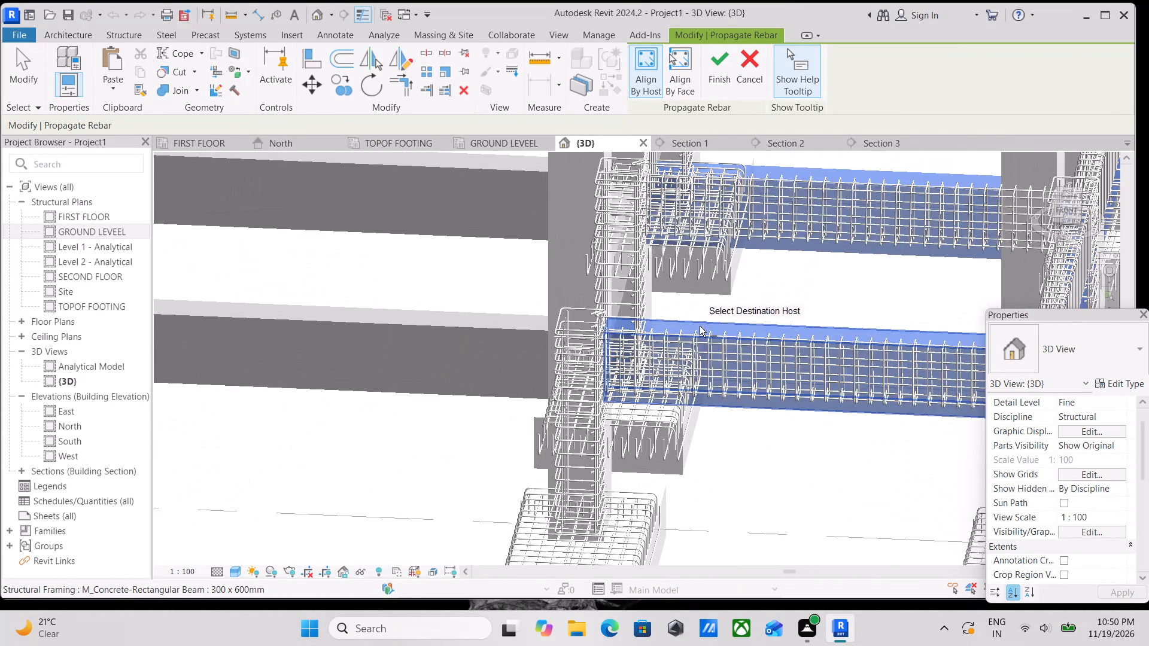
scroll(728, 327, "down", 1)
middle_click_drag(728, 327, 722, 370)
scroll(712, 249, "down", 4)
scroll(698, 307, "down", 2)
middle_click_drag(698, 307, 703, 316)
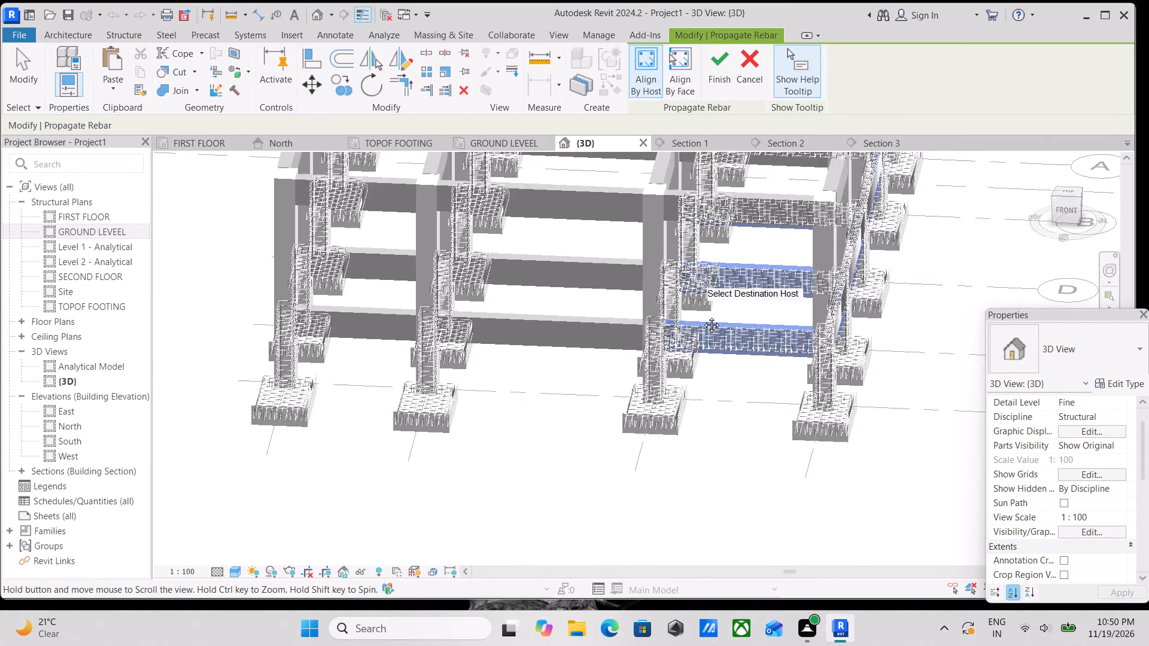
middle_click_drag(703, 316, 749, 405)
left_click(627, 415)
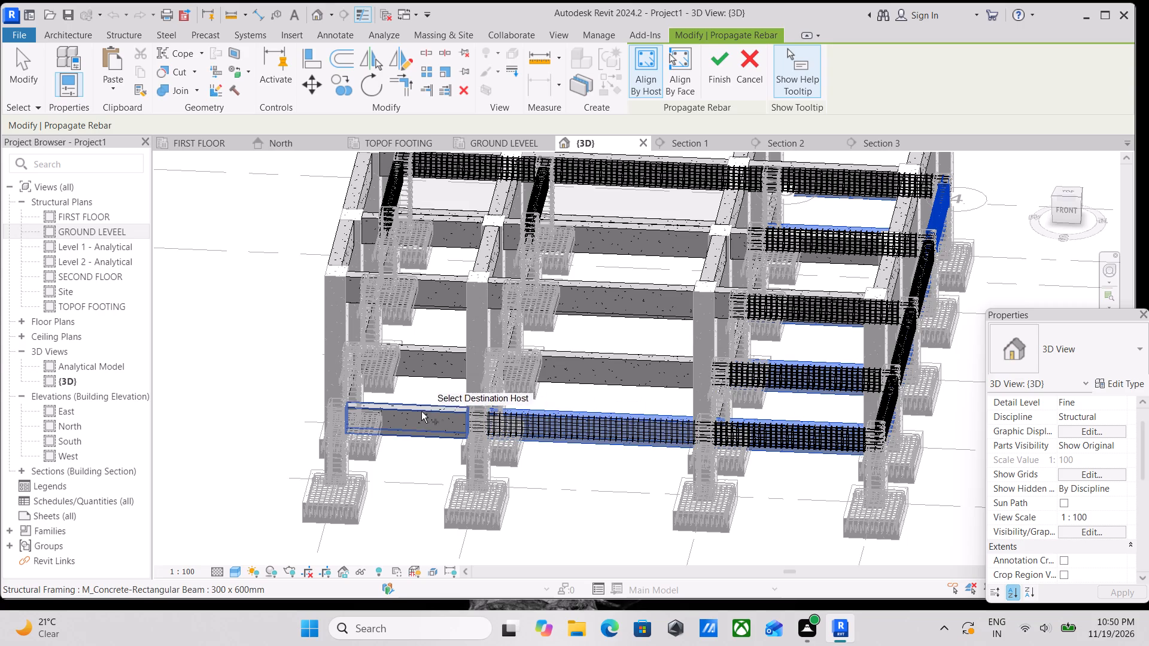
left_click(413, 418)
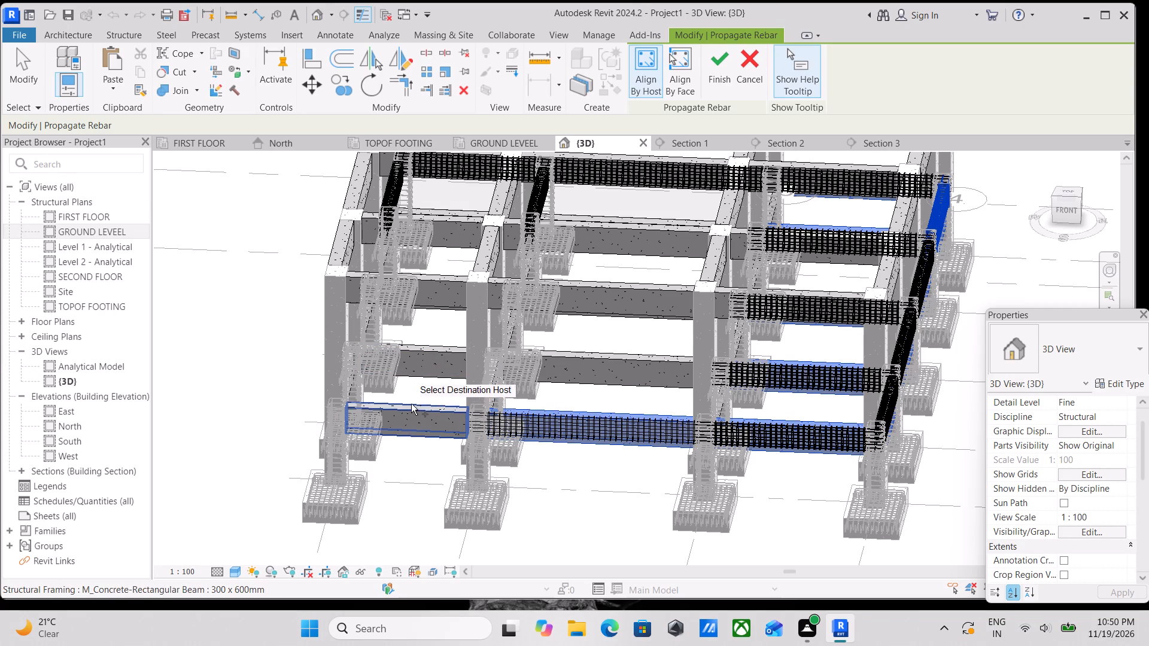
left_click(411, 404)
left_click(420, 346)
left_click(580, 351)
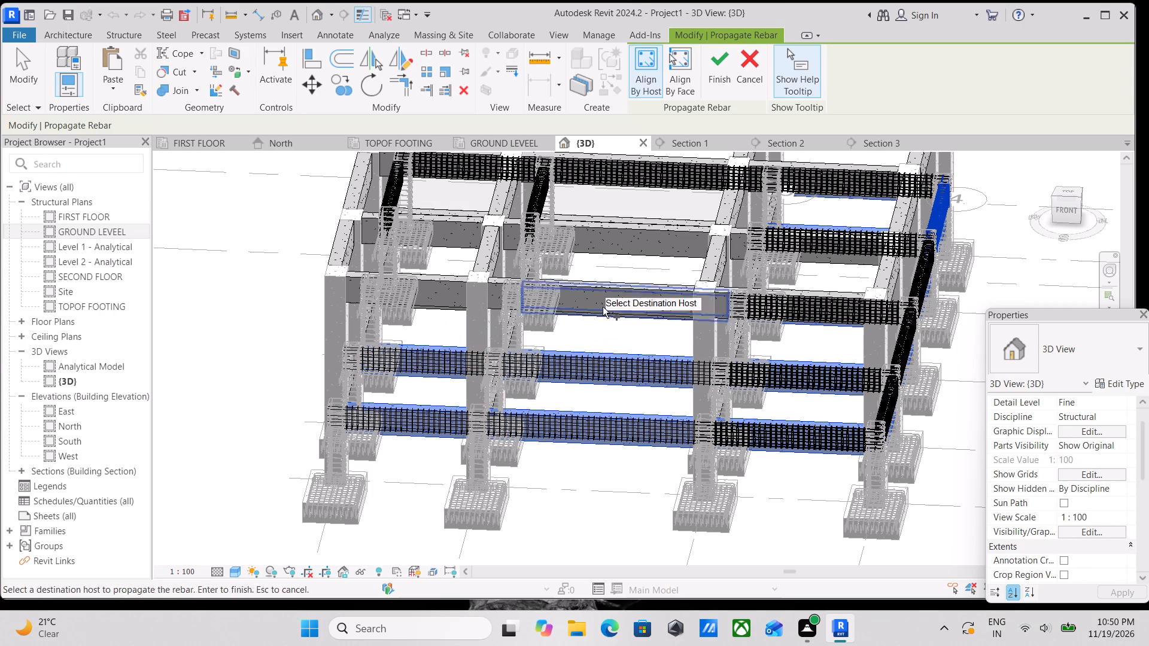
Add the upper-level beams along grids F and E between grids 3 and 1 as rebar propagation destinations.
left_click(616, 285)
left_click(417, 278)
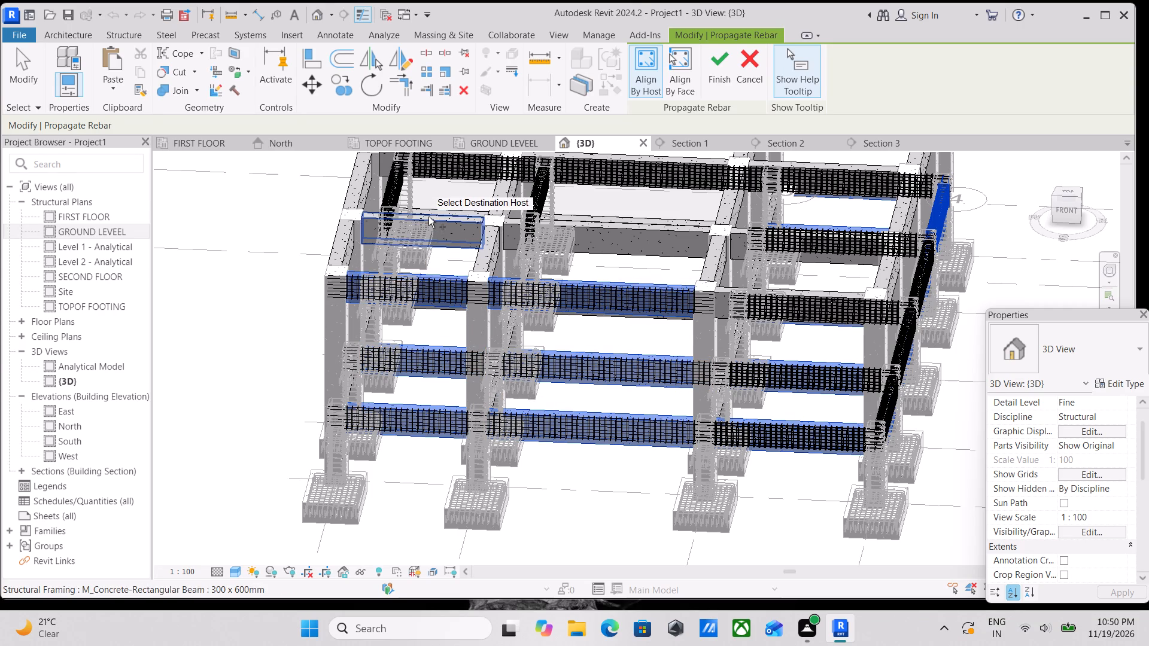
left_click(428, 217)
left_click(577, 224)
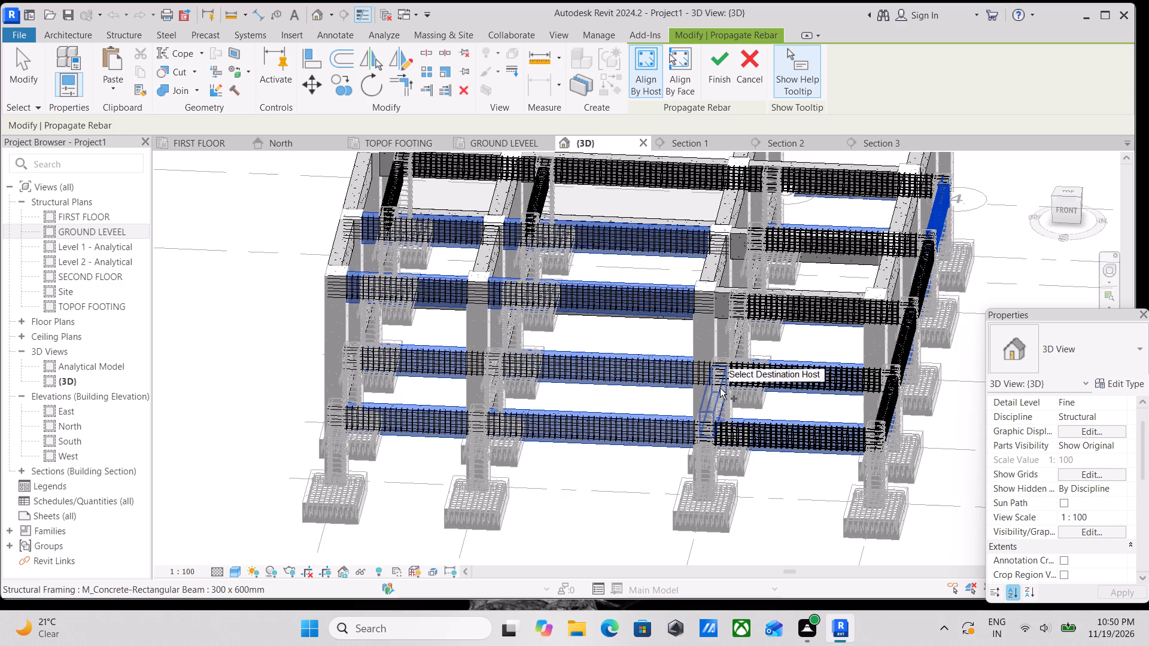
Add all four ground-level beams along grid 3, from grid F to grid A, as rebar propagation destinations.
scroll(720, 388, "down", 2)
middle_click_drag(719, 389, 505, 444, "shift")
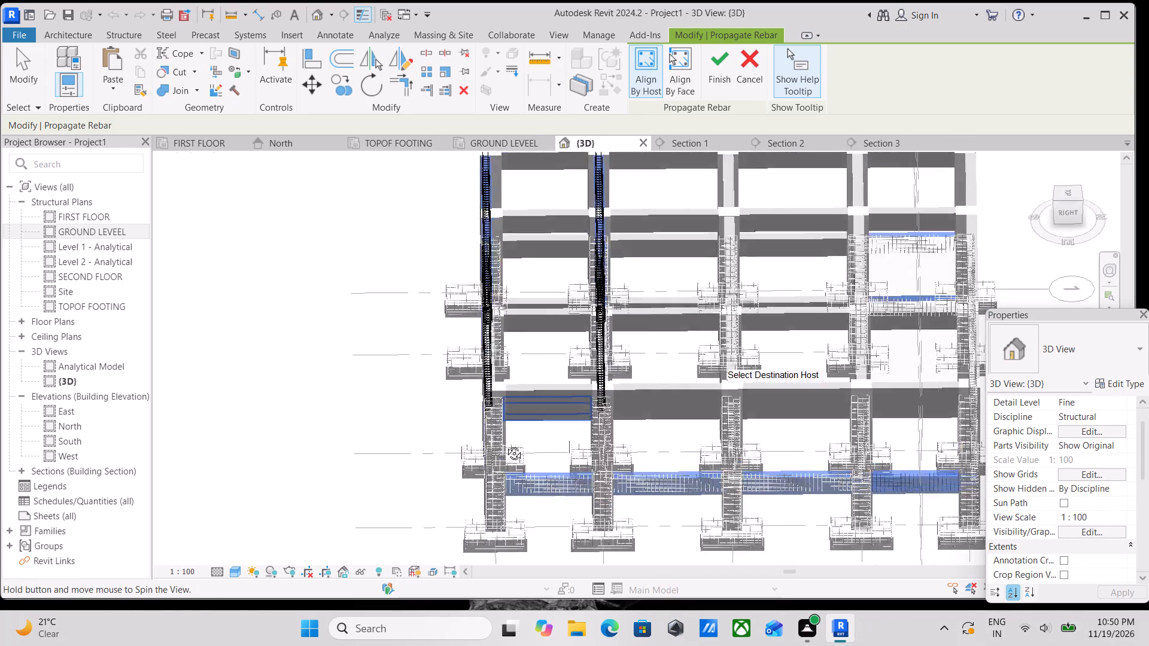
middle_click_drag(505, 444, 497, 388, "shift")
left_click(502, 388)
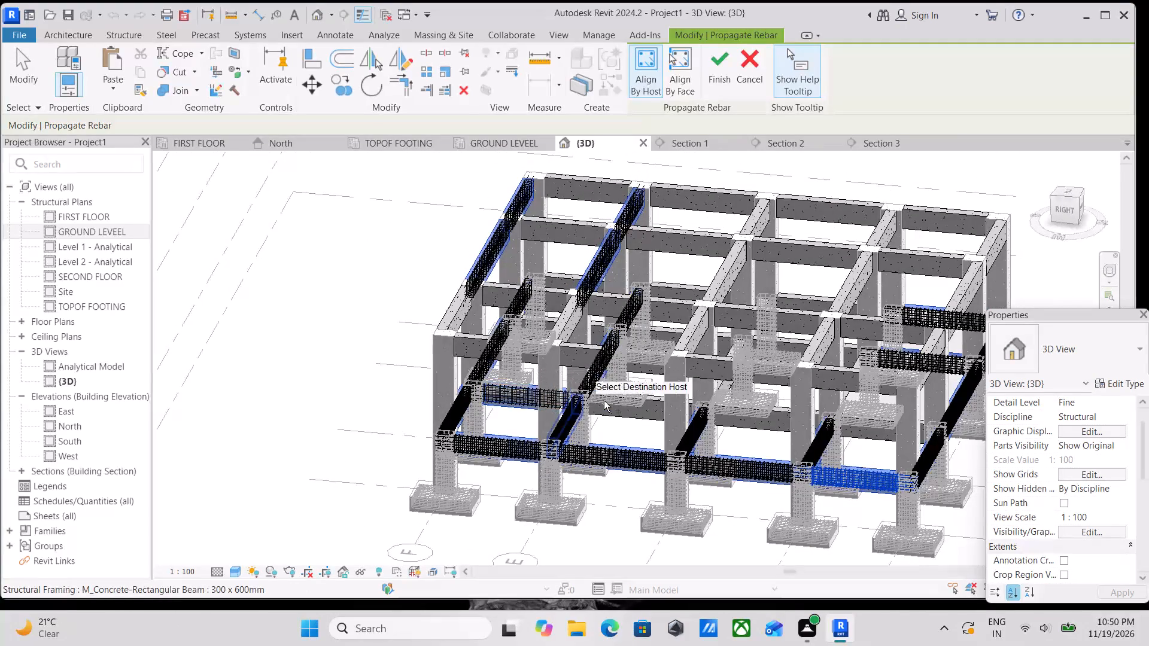
left_click(612, 396)
left_click(750, 414)
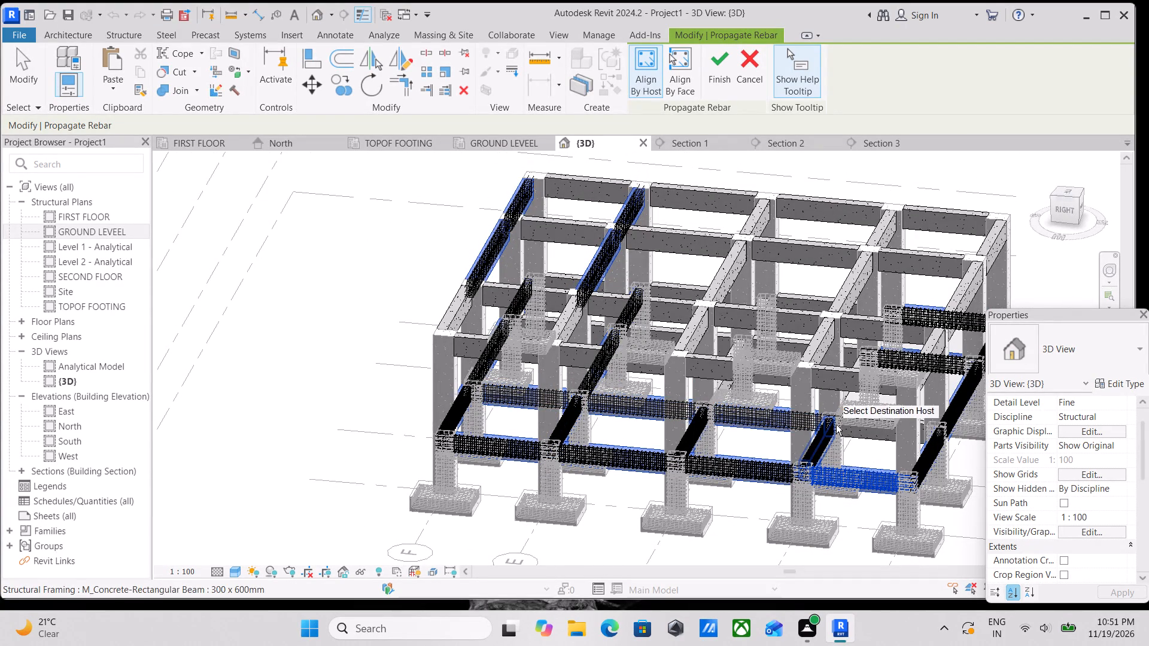
left_click(860, 417)
Add the ground-level grid 2 beams from F to B and the upper-level grid 3 beams from F to A as rebar destinations.
middle_click_drag(689, 416, 755, 437, "shift")
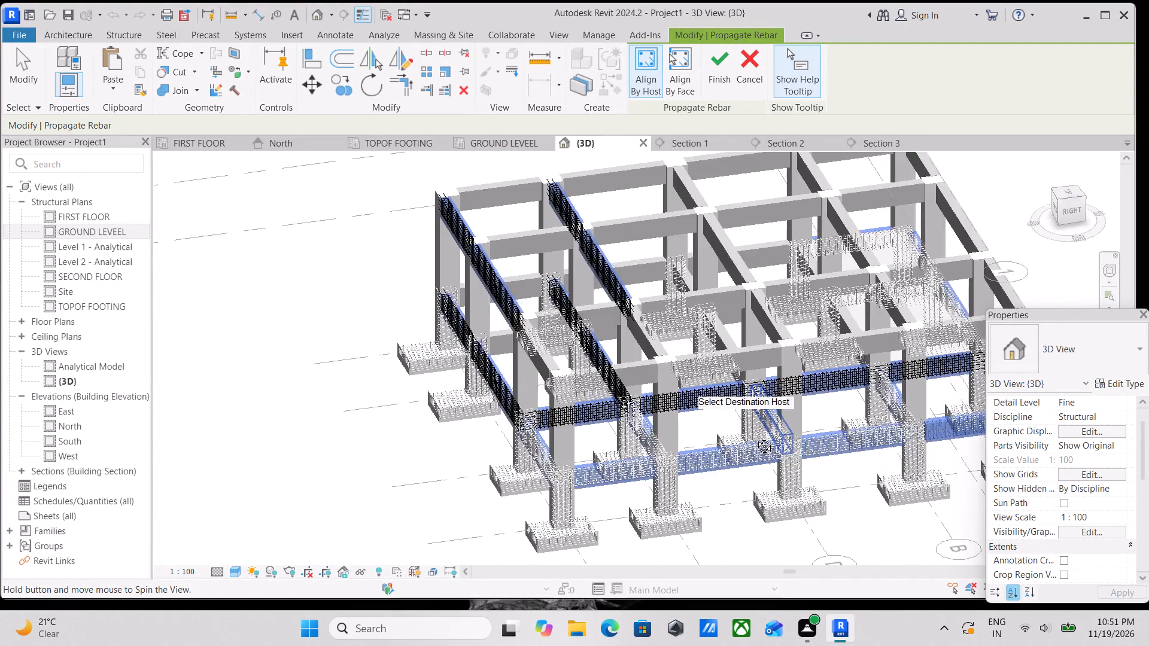
middle_click_drag(755, 437, 717, 401, "shift")
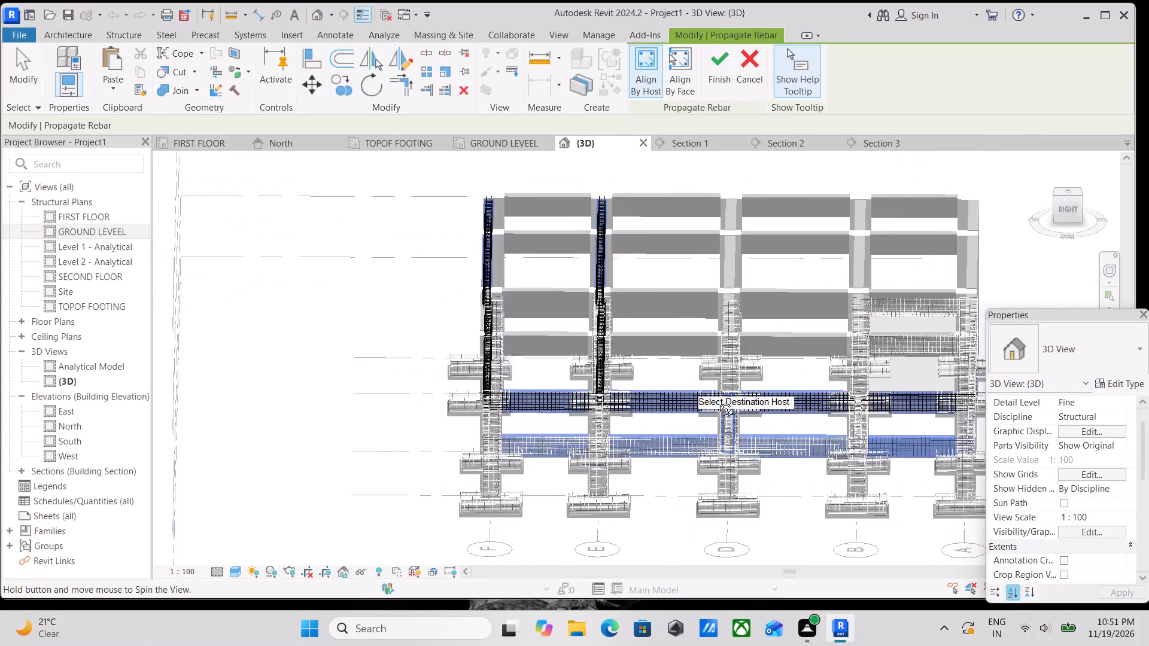
middle_click_drag(717, 401, 717, 413, "shift")
middle_click_drag(577, 325, 597, 502, "shift")
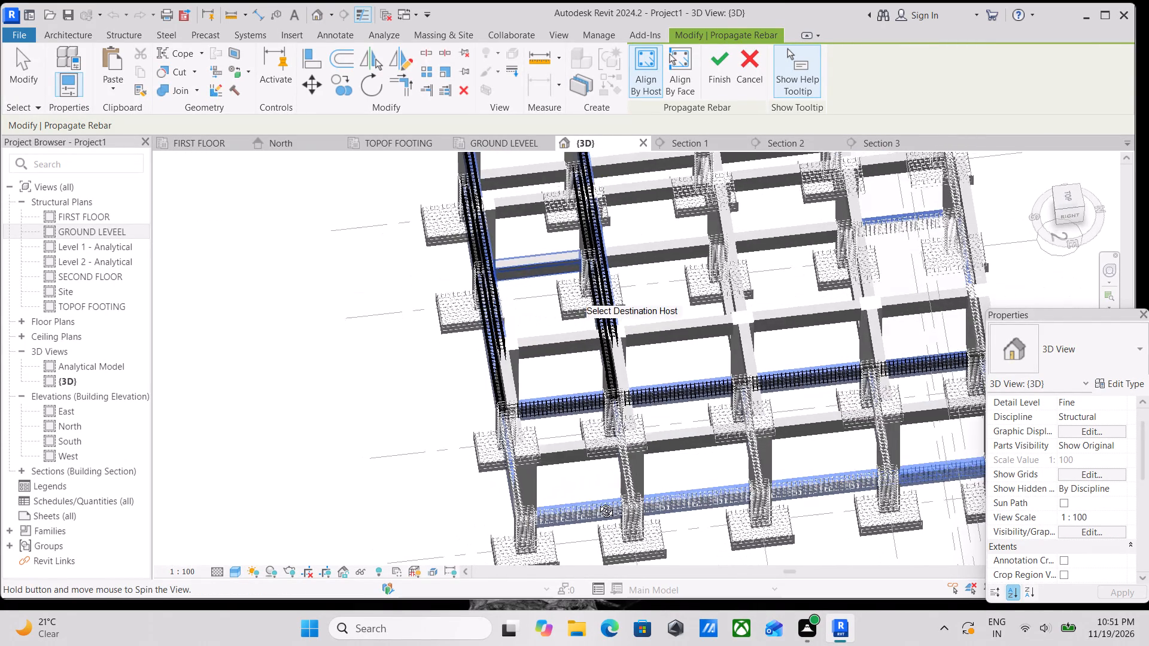
middle_click_drag(597, 502, 597, 501, "shift")
left_click(523, 270)
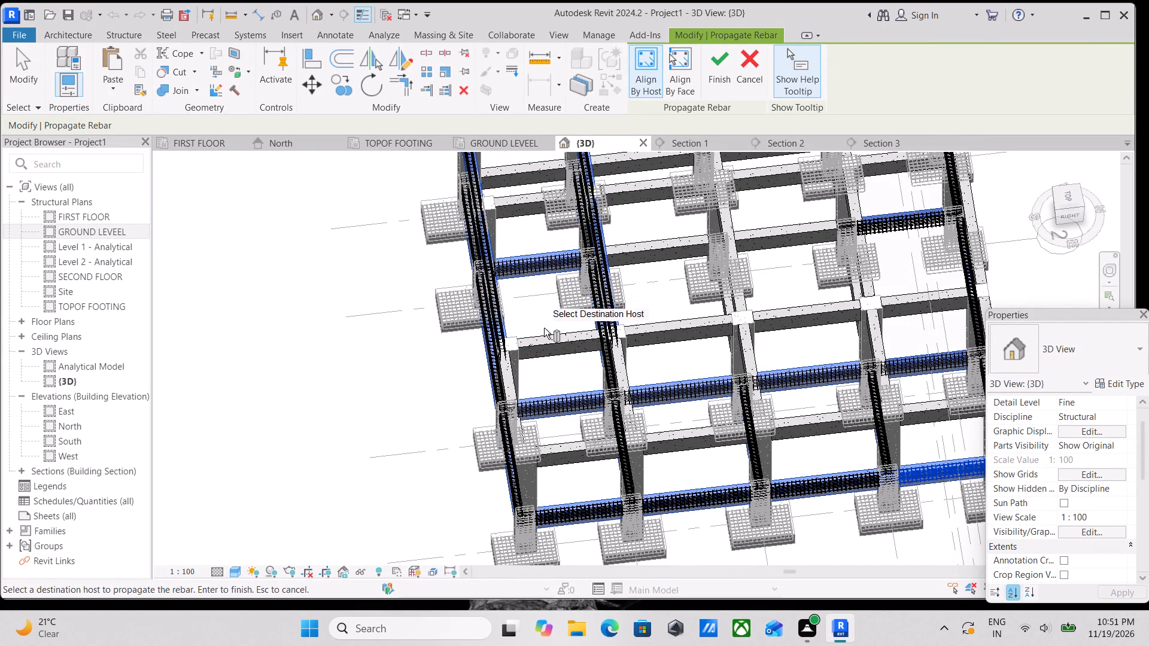
left_click(546, 345)
left_click(626, 253)
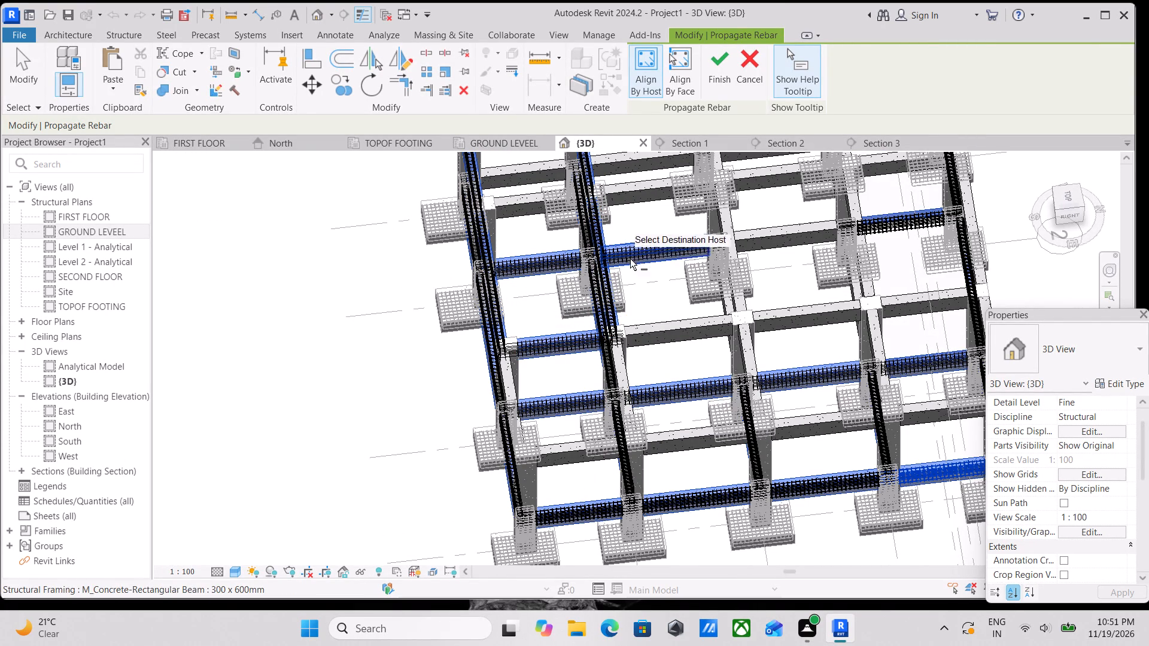
left_click(661, 331)
left_click(781, 229)
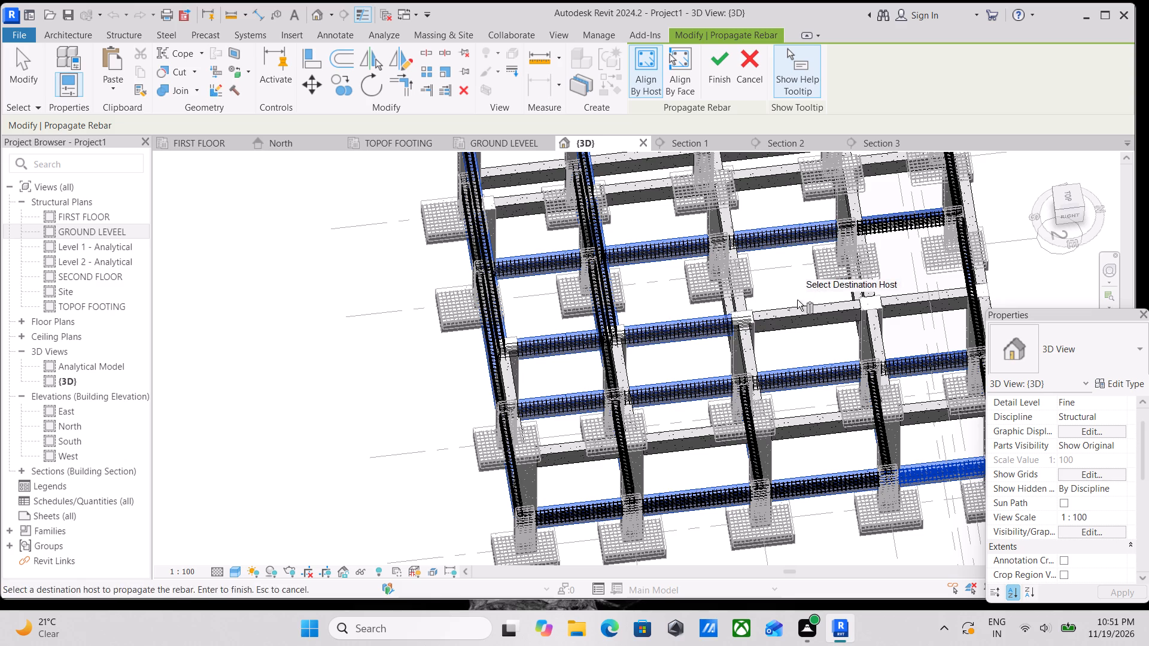
left_click(798, 307)
left_click(922, 300)
Add the ground-level D and B beams between grids 3 and 1, plus the upper-level B beam between grids 3 and 2, as destinations.
middle_click_drag(886, 368, 867, 367, "shift")
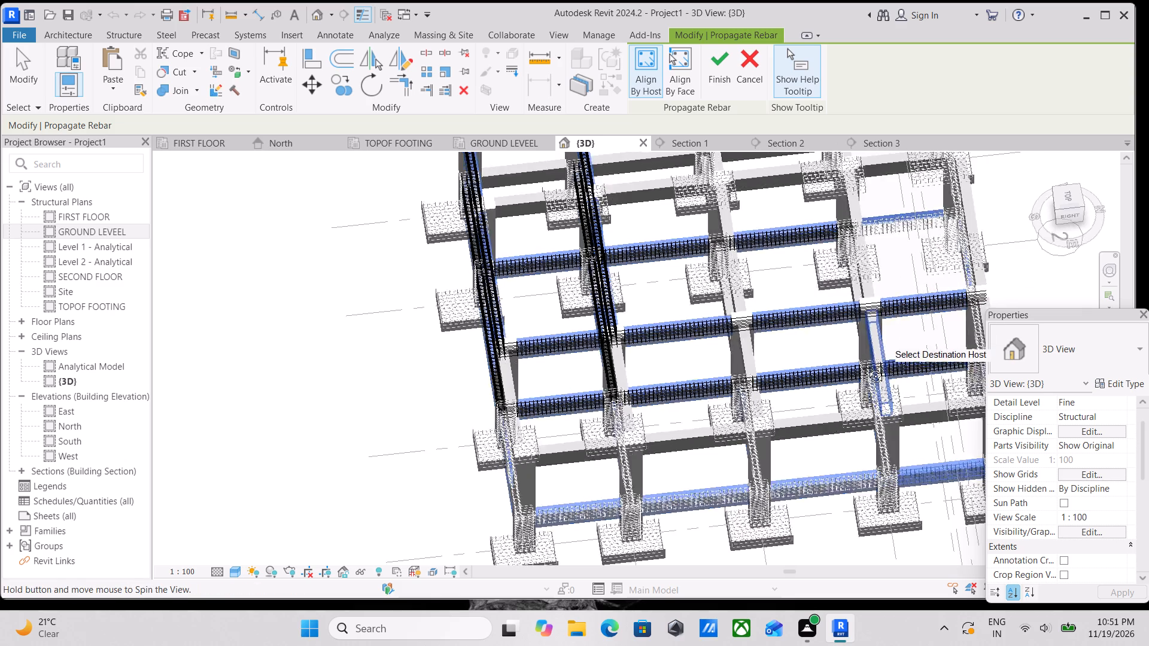
middle_click_drag(867, 367, 655, 376, "shift")
middle_click_drag(589, 410, 589, 339, "shift")
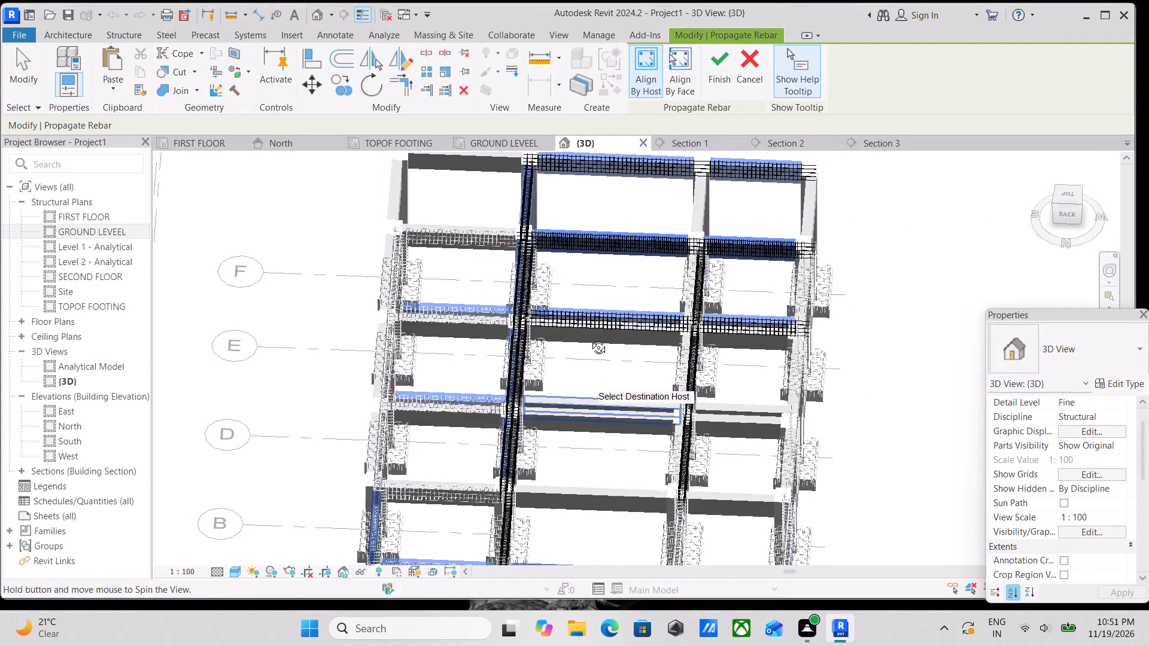
middle_click_drag(589, 339, 606, 394, "shift")
left_click(601, 407)
middle_click_drag(601, 407, 577, 285)
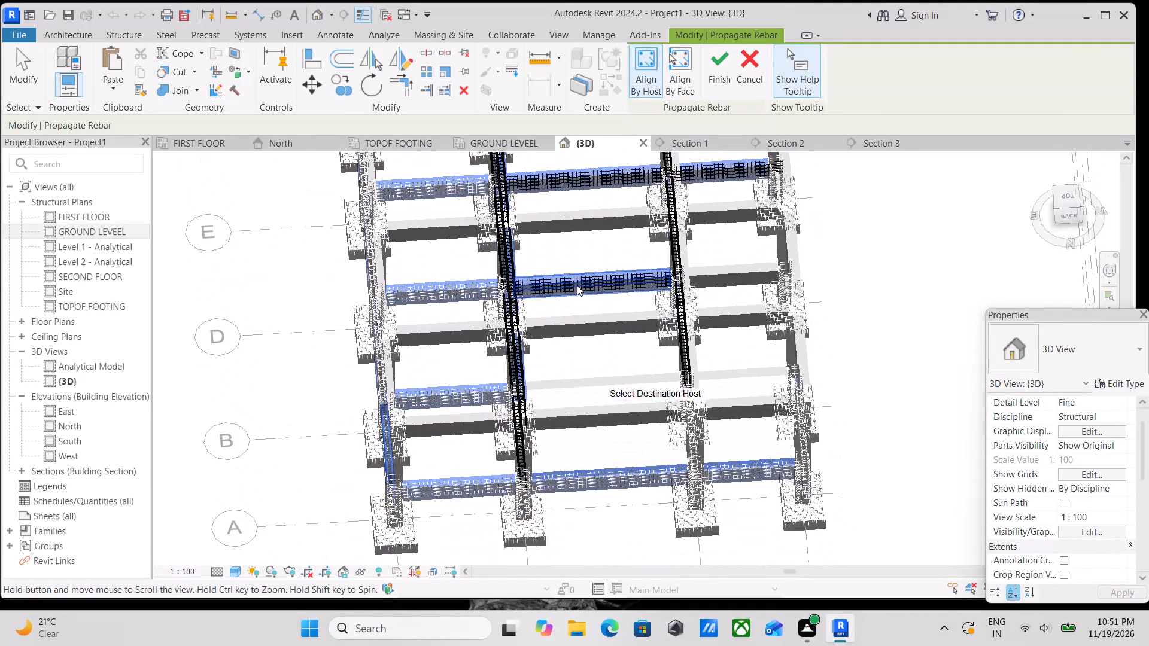
left_click(567, 340, "shift")
middle_click_drag(602, 392, 586, 361)
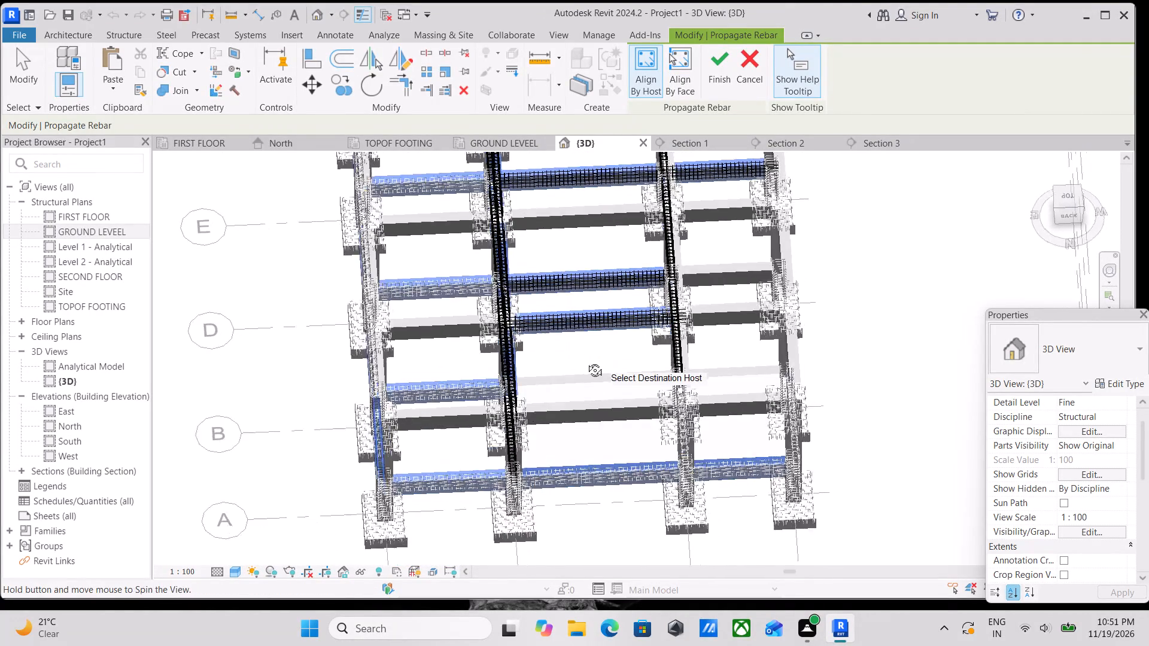
middle_click_drag(586, 361, 580, 331)
middle_click_drag(576, 379, 583, 426, "shift")
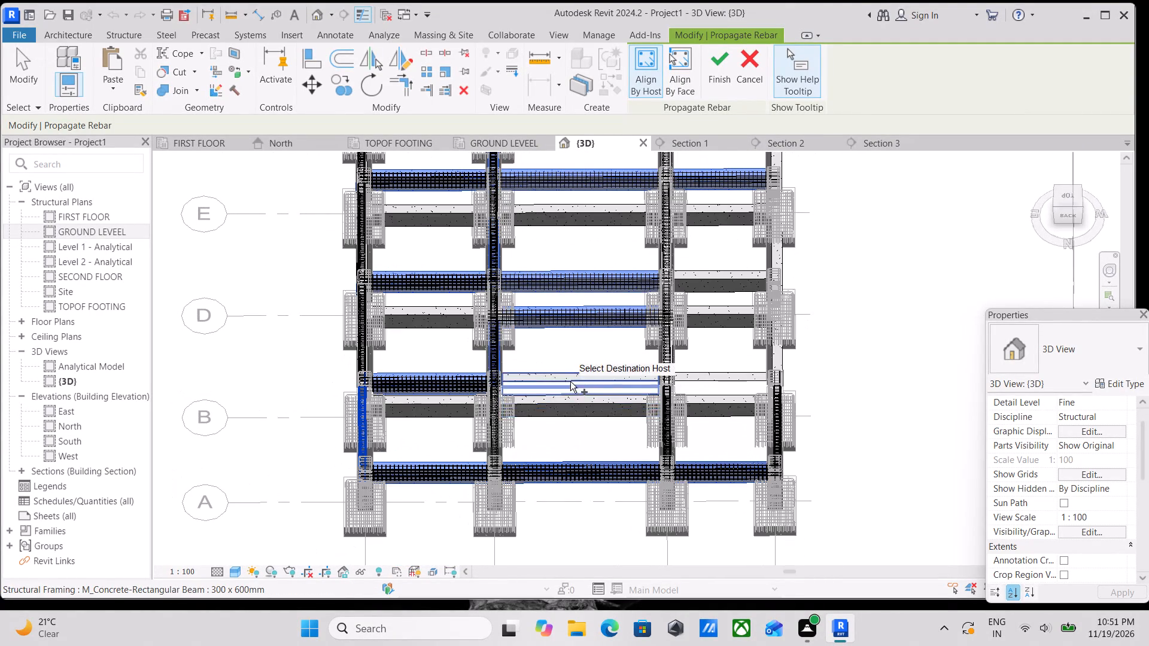
left_click(572, 370)
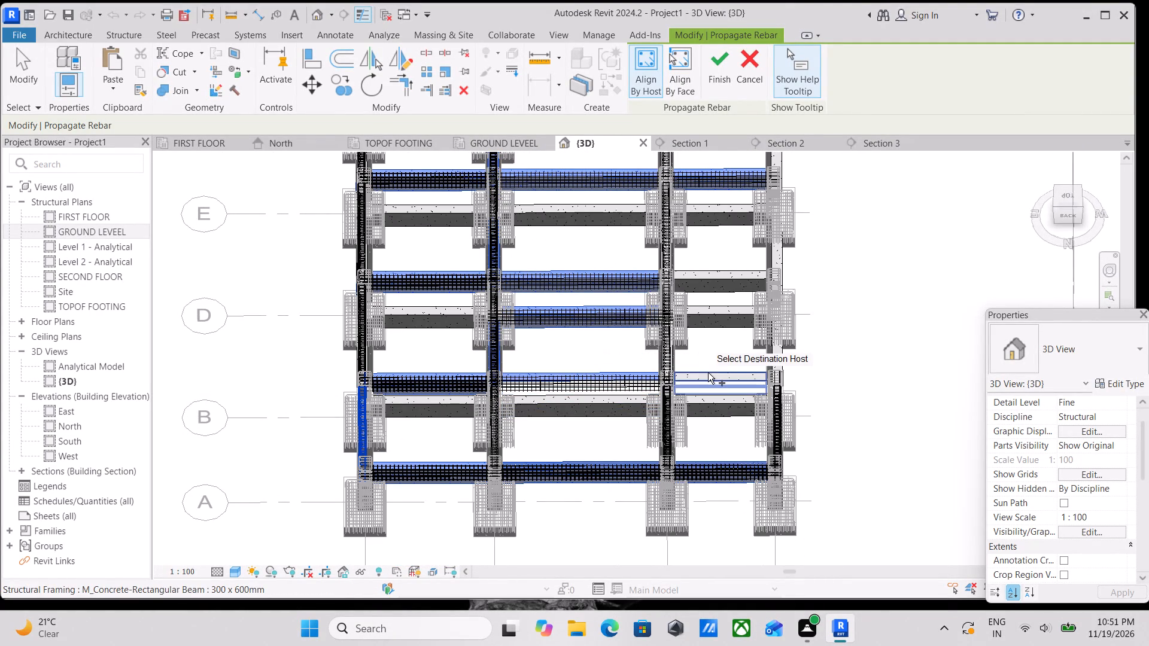
left_click(708, 371)
middle_click_drag(708, 371, 656, 297, "shift")
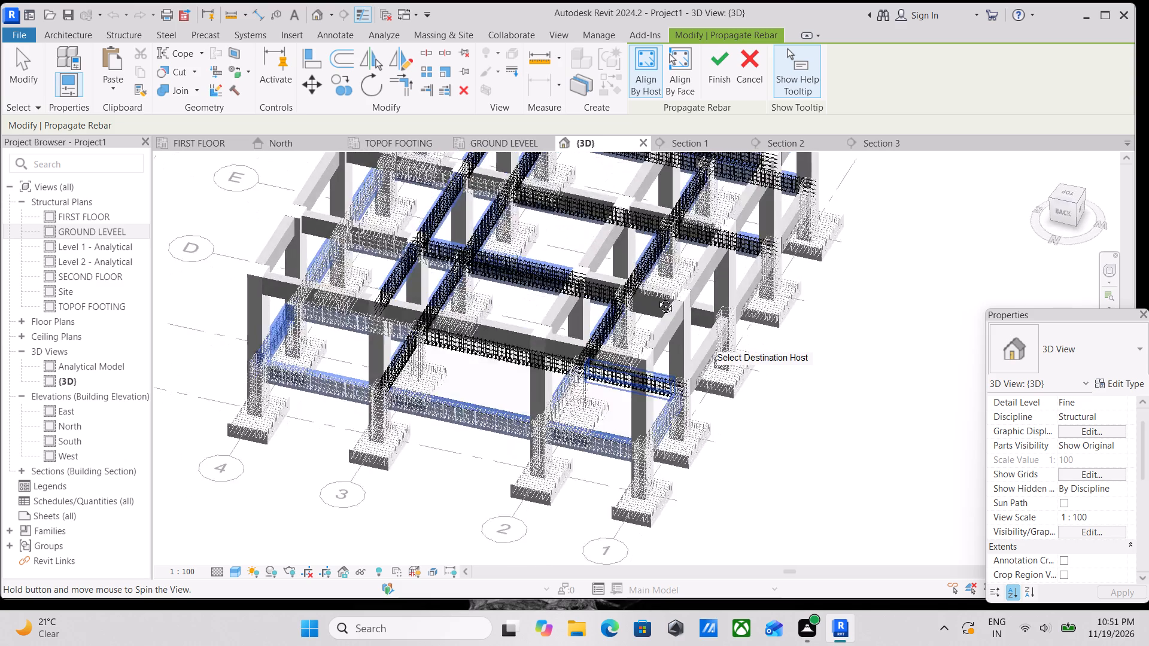
middle_click_drag(656, 297, 606, 382, "shift")
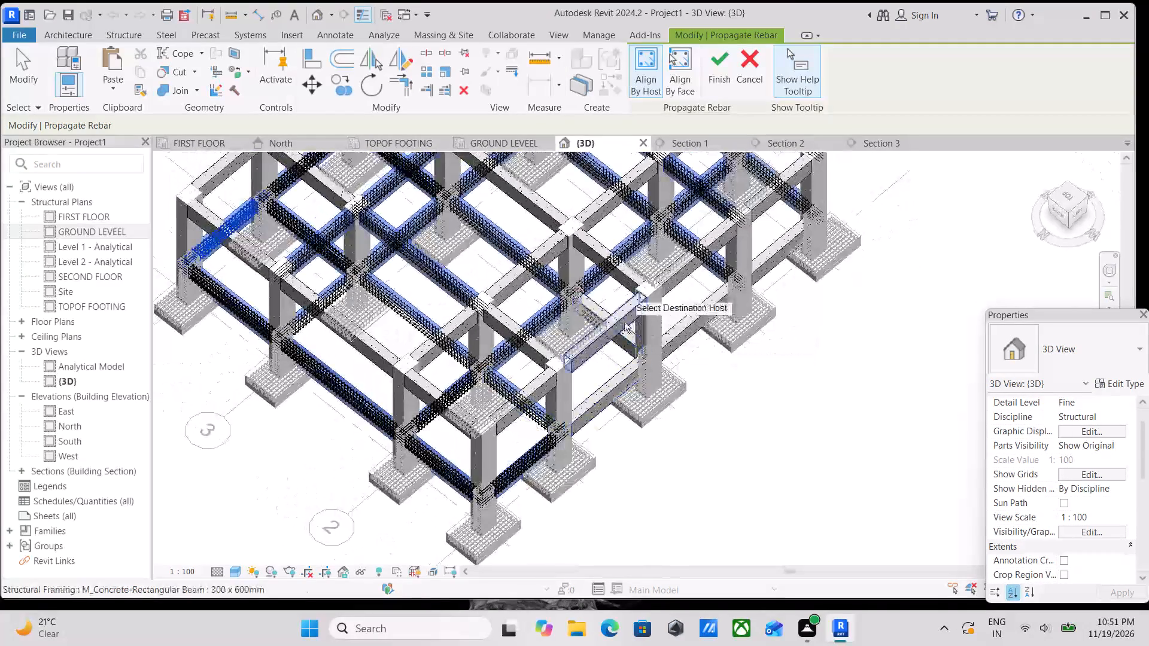
left_click(595, 312)
Add the ground-level grid 1 beams from B to F as destinations and finish the rebar propagation.
middle_click_drag(616, 329, 590, 321, "shift")
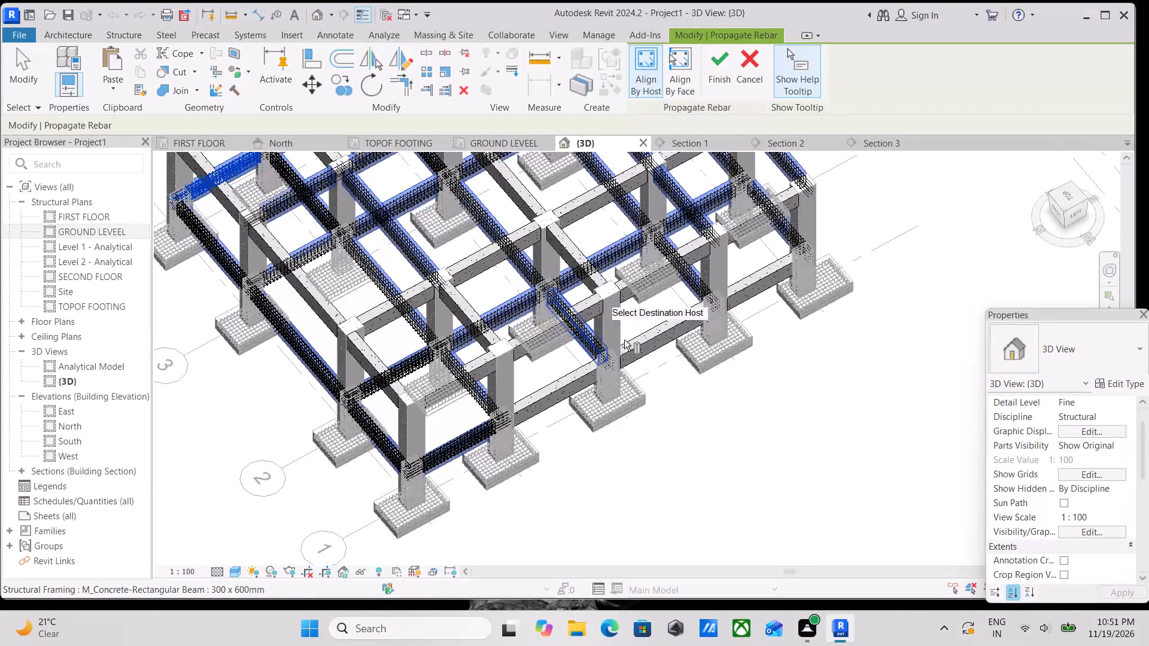
middle_click_drag(680, 382, 588, 188, "shift")
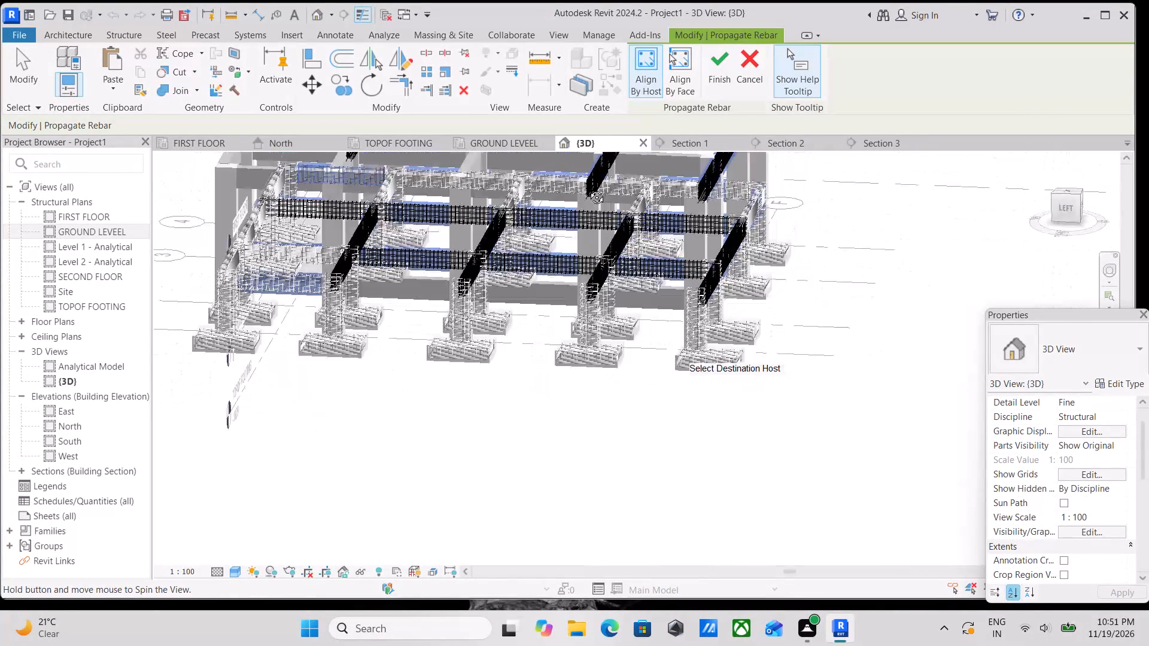
middle_click_drag(588, 188, 597, 214, "shift")
left_click(433, 300)
left_click(533, 297)
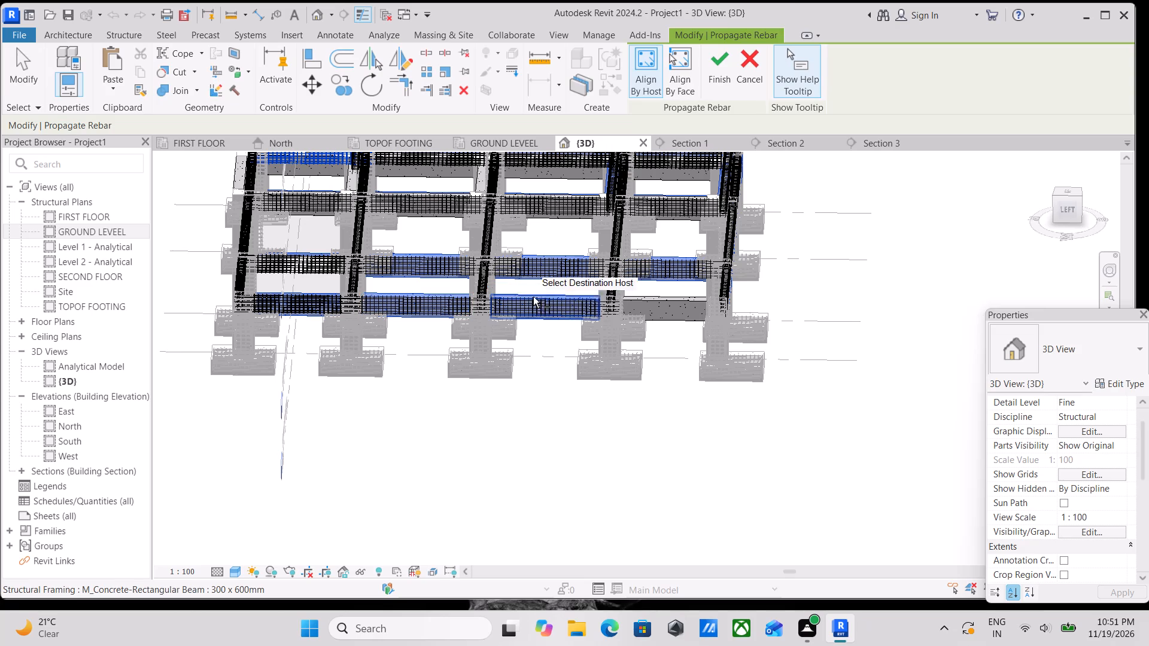
left_click(642, 310)
left_click(664, 307)
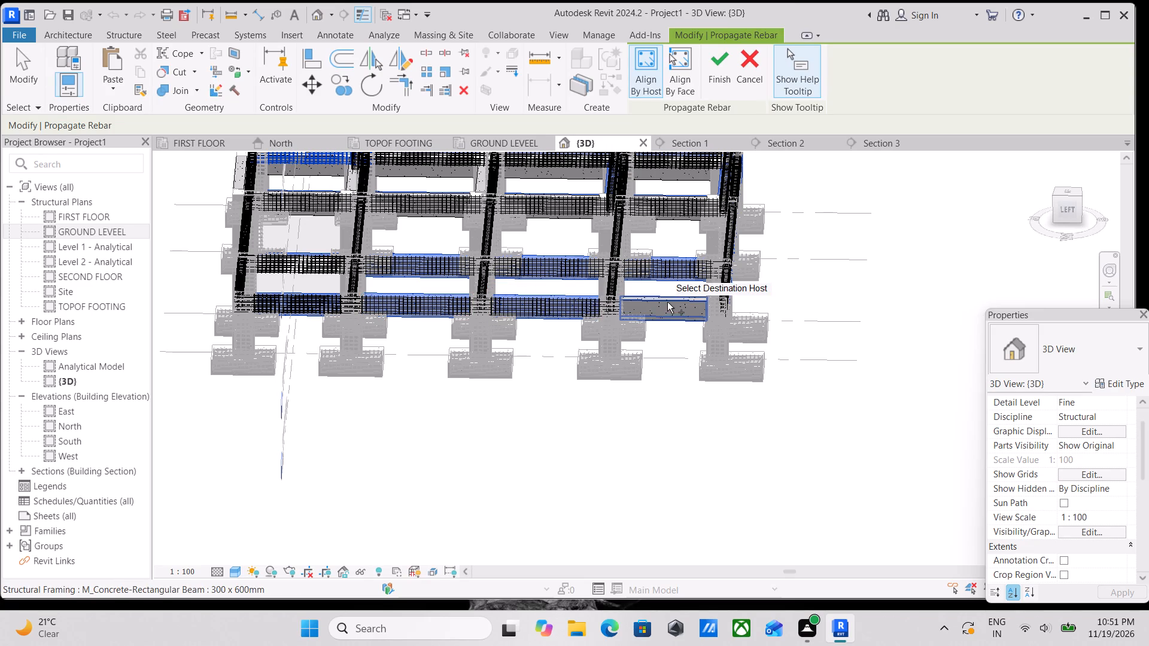
left_click(667, 302)
middle_click_drag(679, 307, 452, 316, "shift")
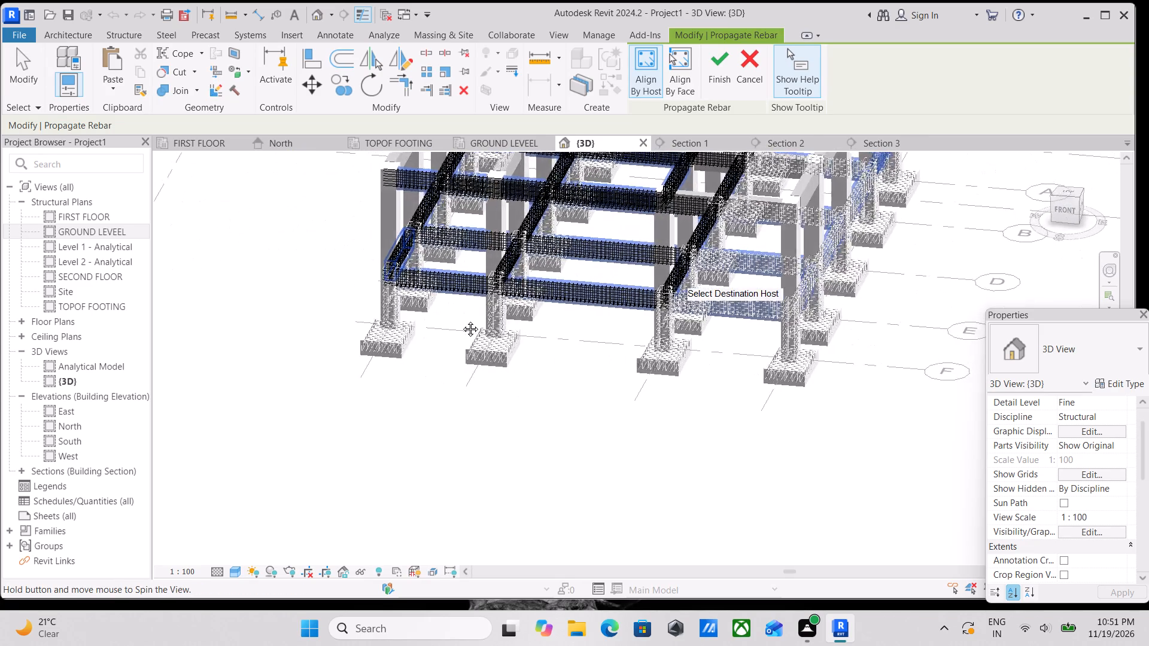
middle_click_drag(661, 320, 417, 328, "shift")
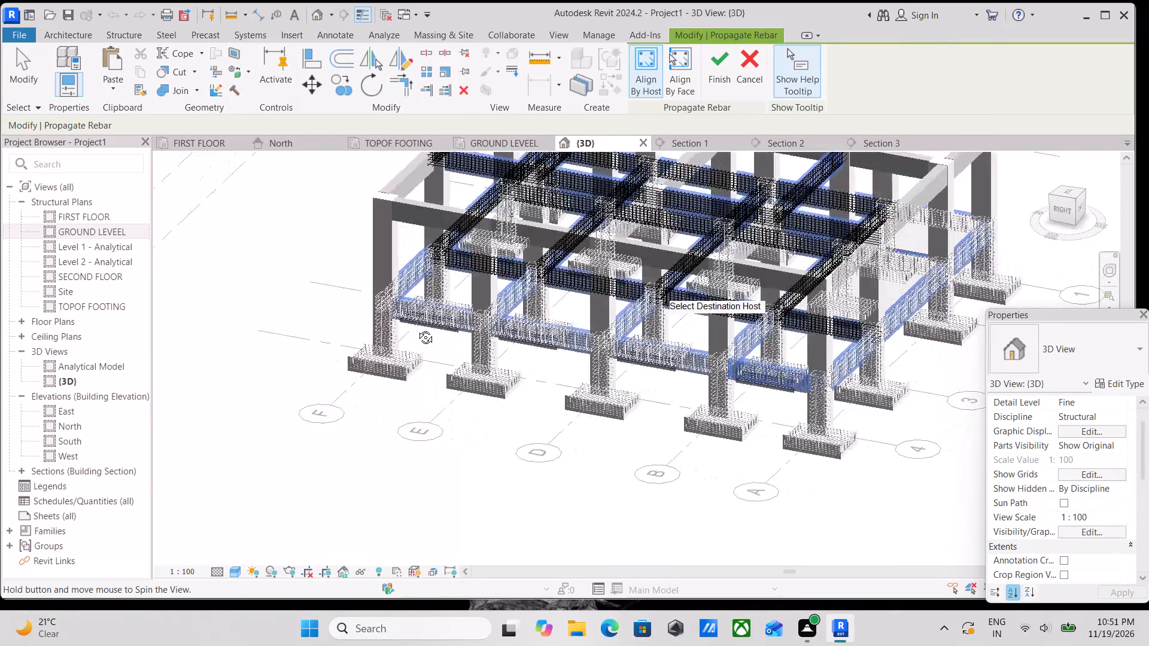
middle_click_drag(417, 328, 683, 275, "shift")
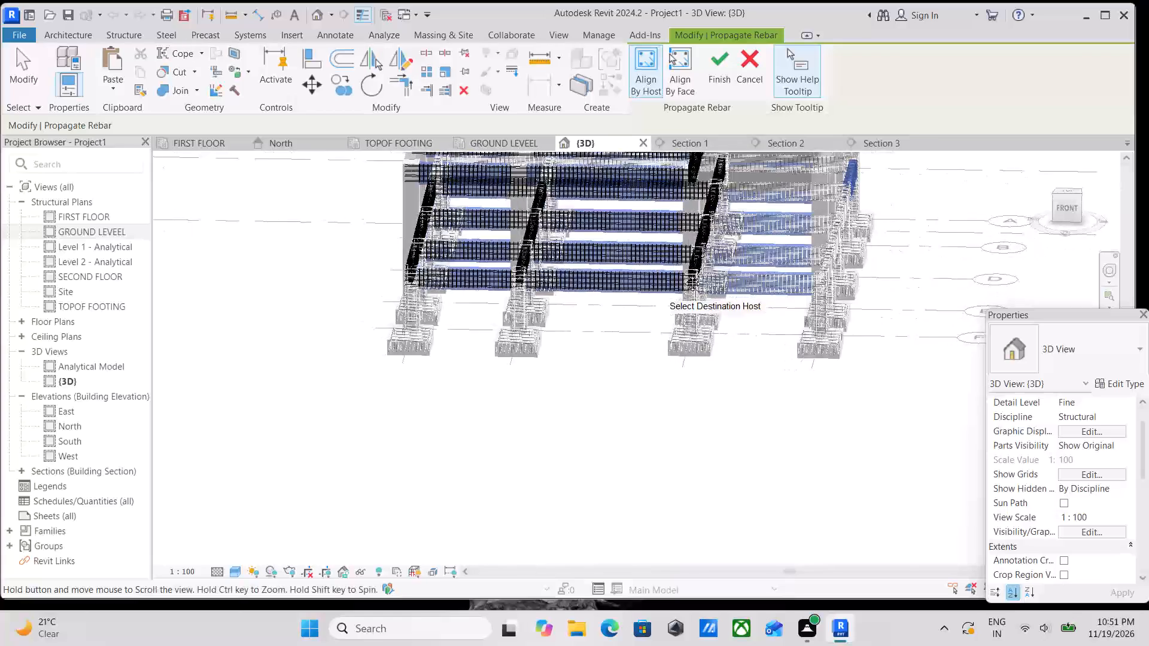
middle_click_drag(683, 275, 843, 273, "shift")
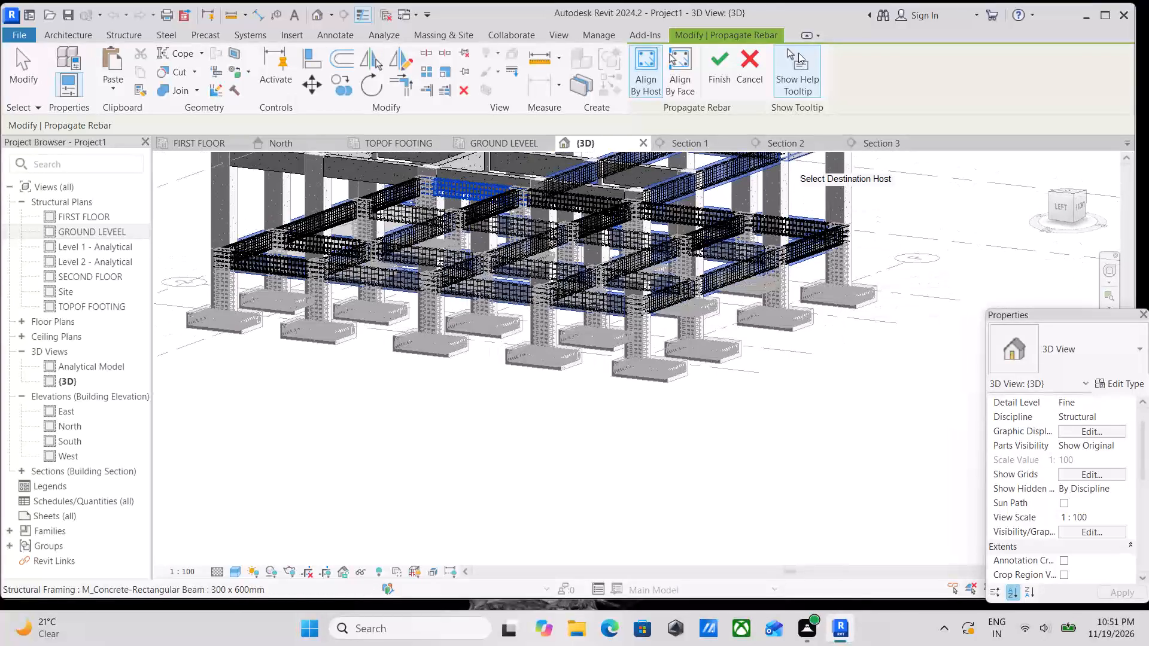
left_click(713, 69)
Examine the propagated rebar in the ground-level and upper-level beams from the front and from angled 3D views.
scroll(700, 317, "up", 2)
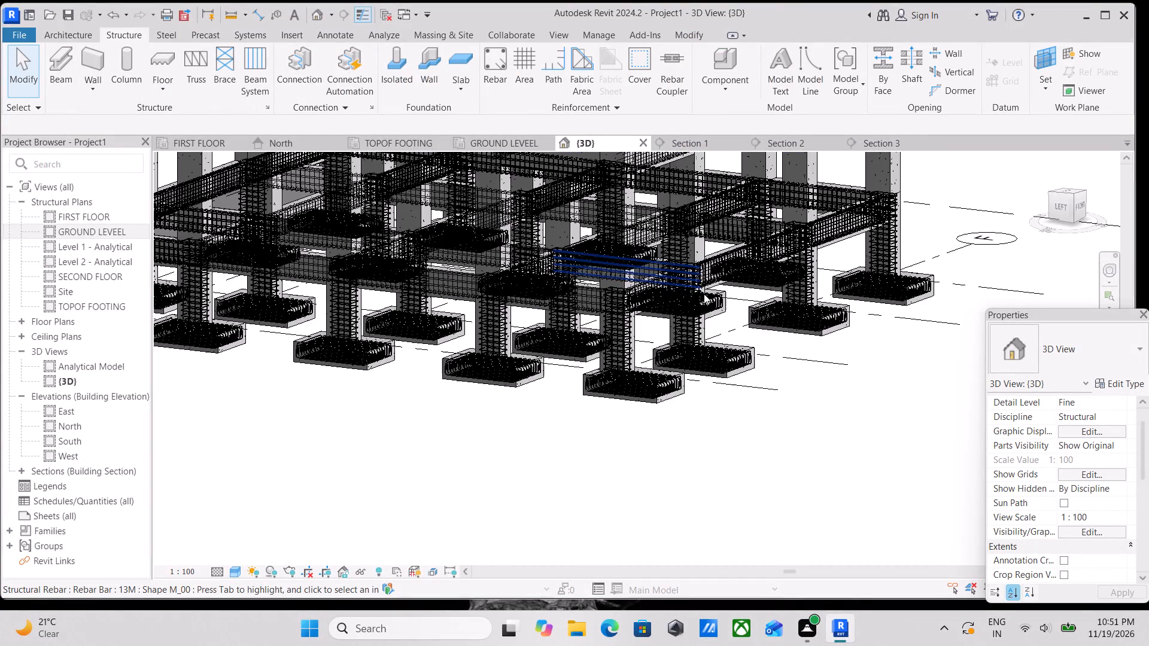
scroll(711, 310, "up", 1)
scroll(745, 257, "down", 1)
middle_click_drag(745, 257, 593, 315)
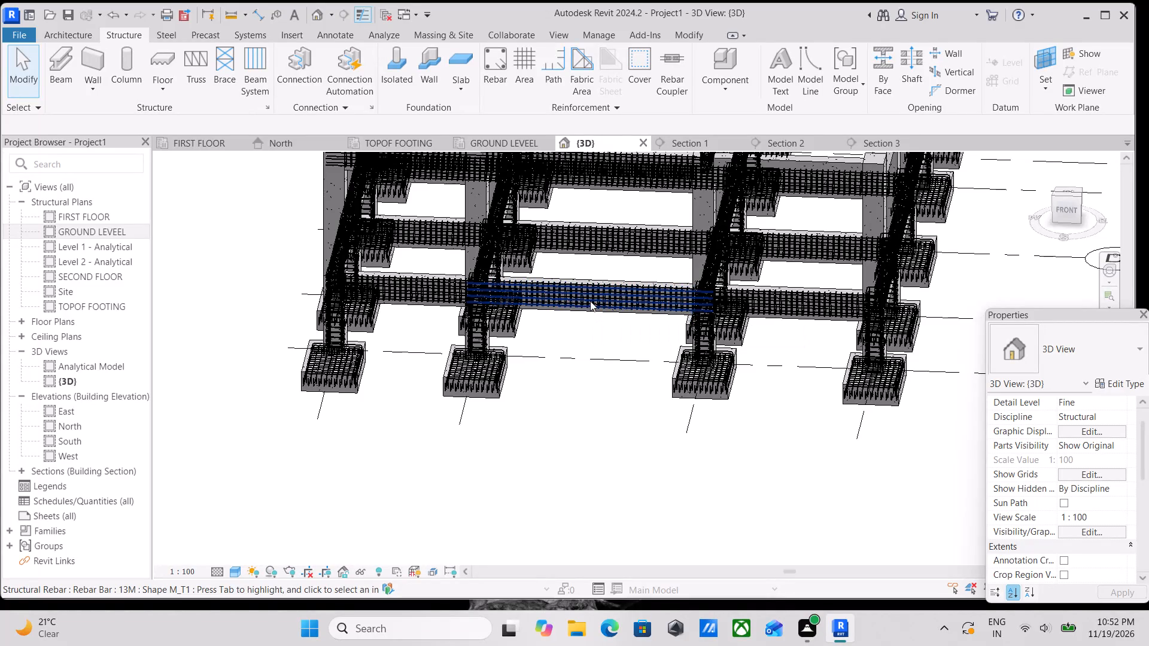
left_click(1058, 213)
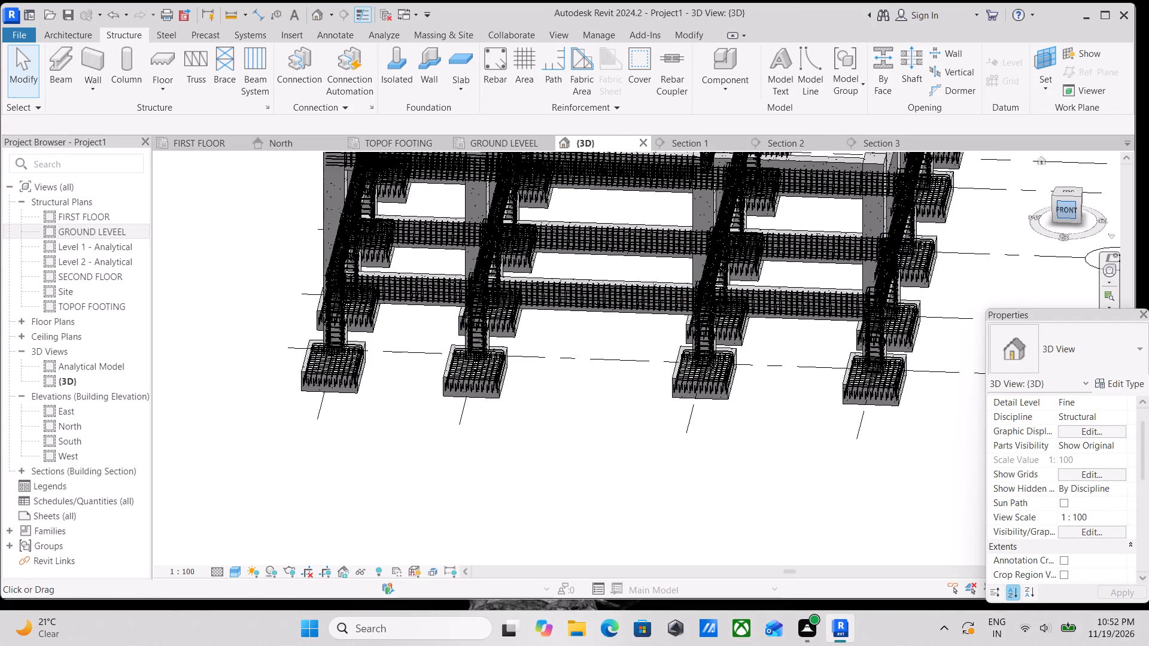
scroll(707, 410, "up", 3)
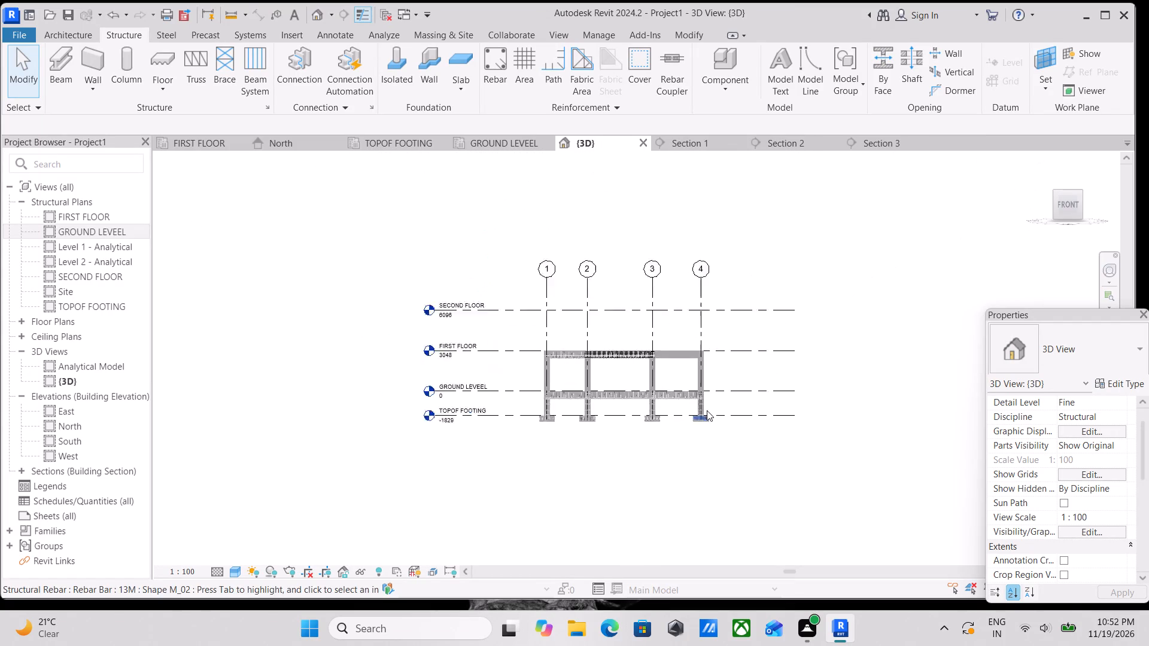
scroll(707, 410, "up", 1)
scroll(682, 318, "up", 2)
scroll(524, 391, "up", 4)
scroll(560, 342, "up", 1)
scroll(567, 356, "down", 4)
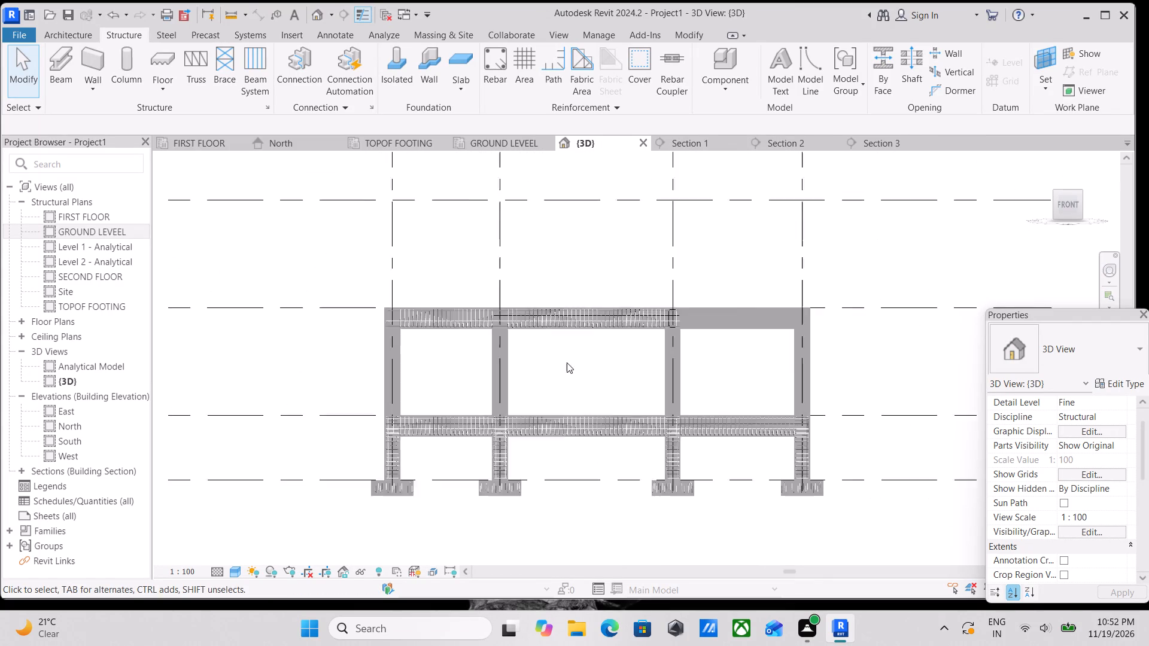
scroll(567, 382, "down", 2)
middle_click_drag(552, 397, 650, 510, "shift")
scroll(609, 467, "up", 3)
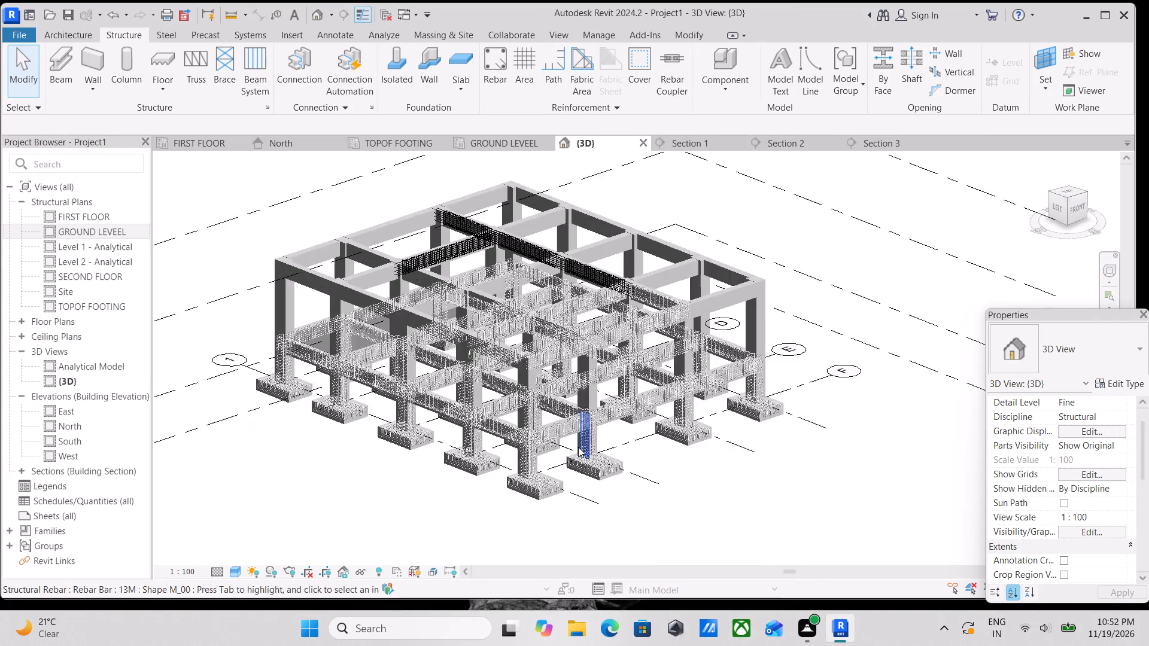
scroll(564, 449, "up", 6)
scroll(440, 267, "down", 3)
middle_click_drag(440, 267, 477, 385)
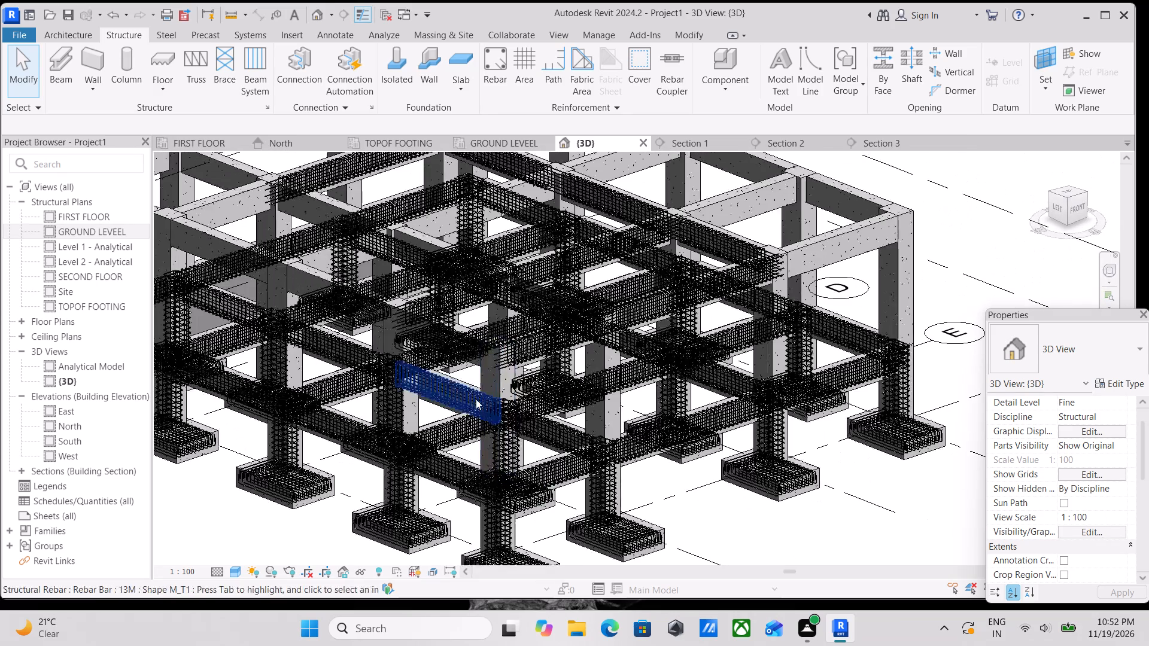
From the front, select all upper-storey columns, beams and rebar between GROUND LEVEEL and FIRST FLOOR and delete them.
left_click(1081, 209)
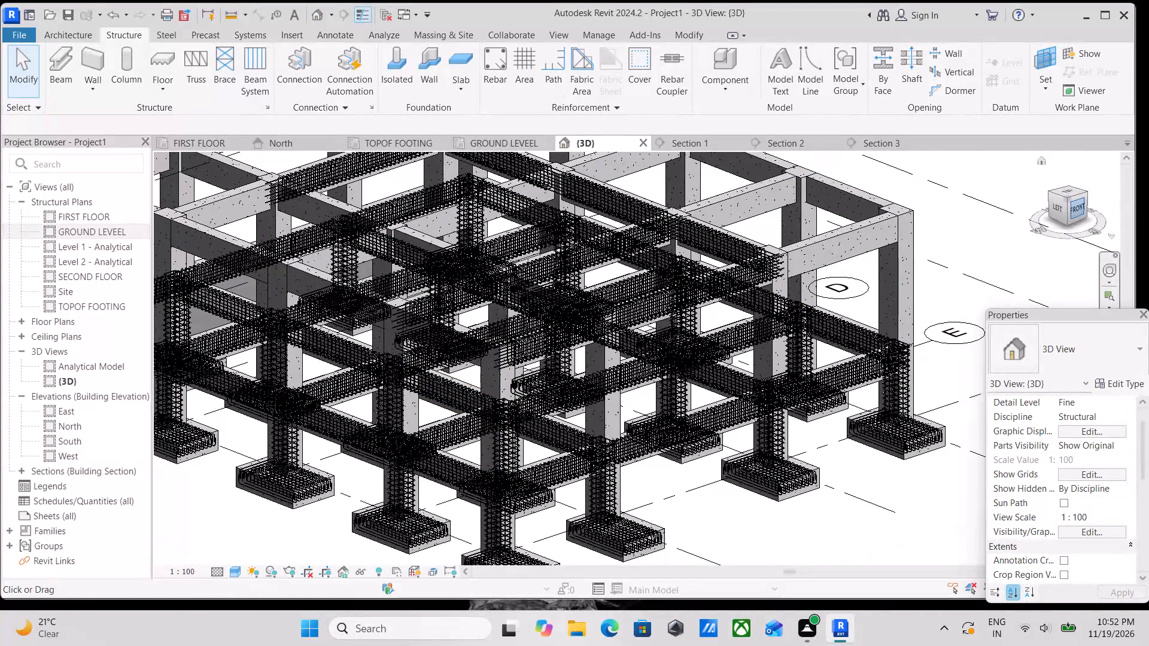
scroll(779, 388, "up", 6)
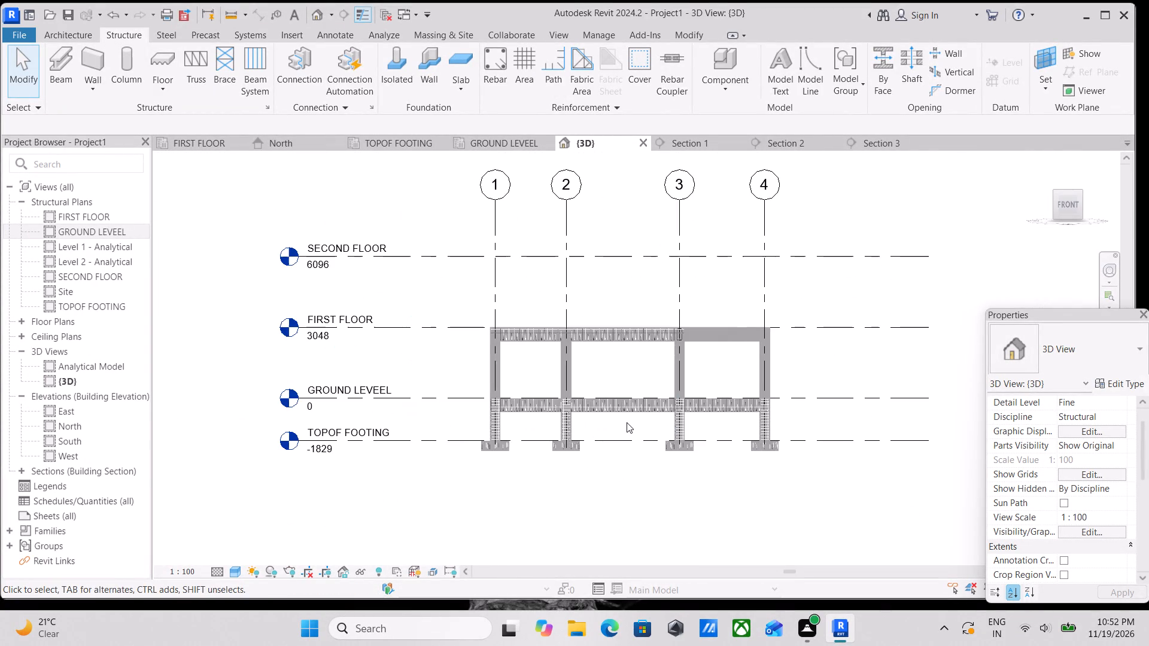
scroll(581, 402, "up", 2)
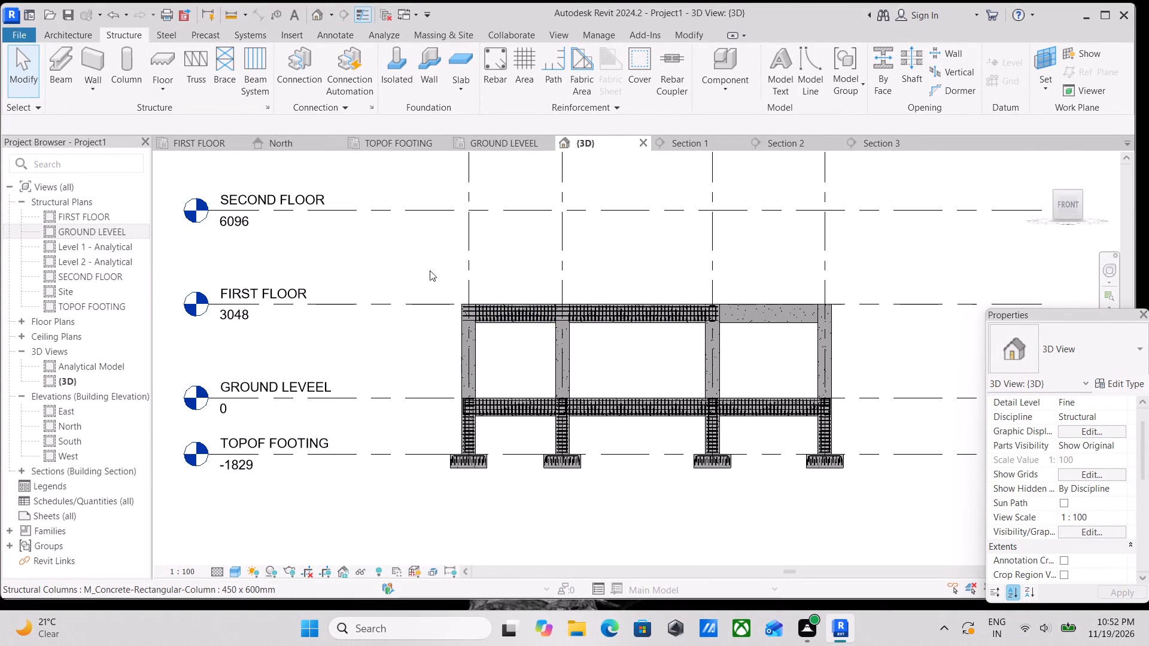
left_click_drag(425, 266, 596, 385)
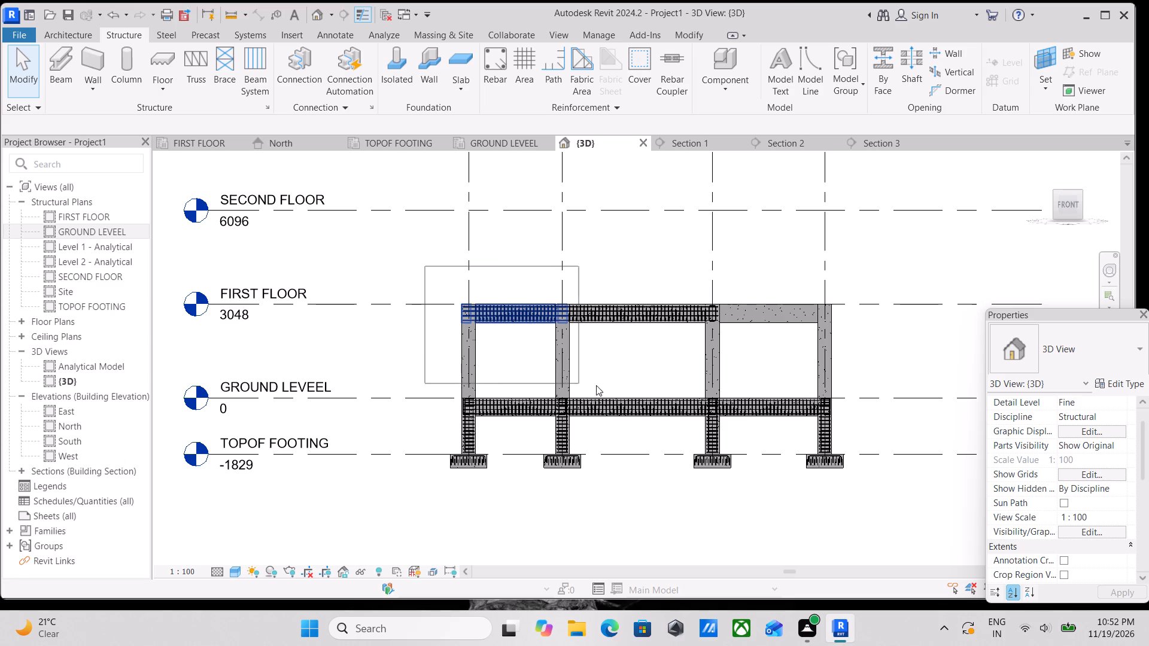
left_click_drag(596, 385, 873, 406)
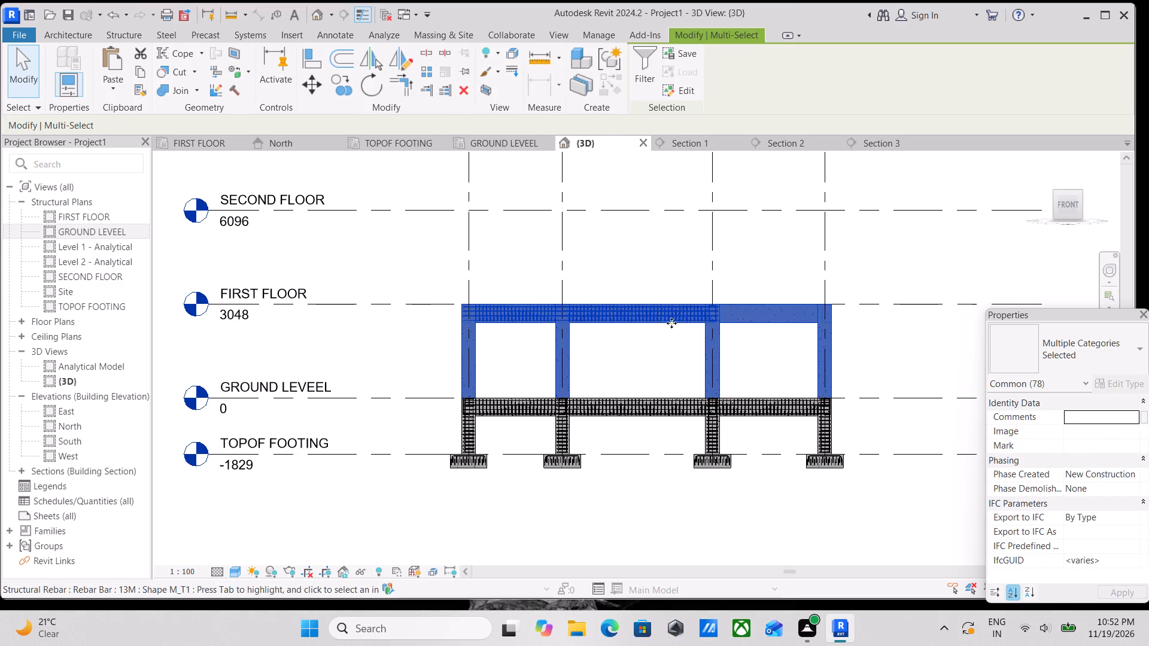
right_click(402, 237)
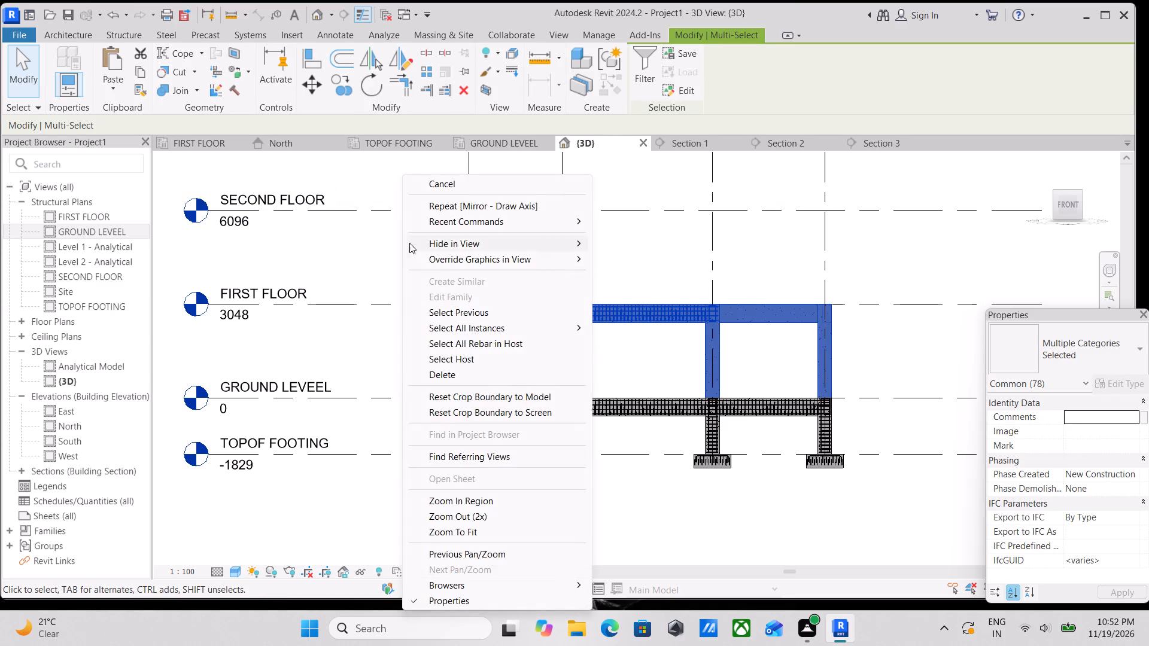
left_click(493, 379)
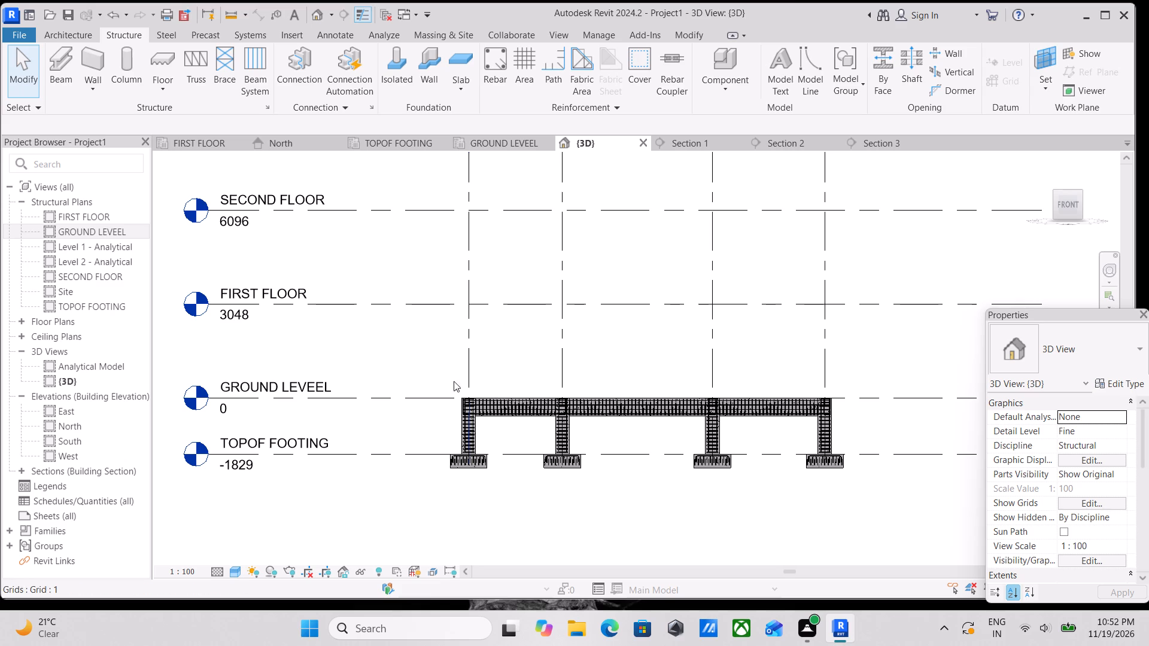
Copy the ground-level beams, columns and their rebar, excluding the footings, and paste them aligned to the FIRST FLOOR level.
left_click_drag(393, 341, 665, 460)
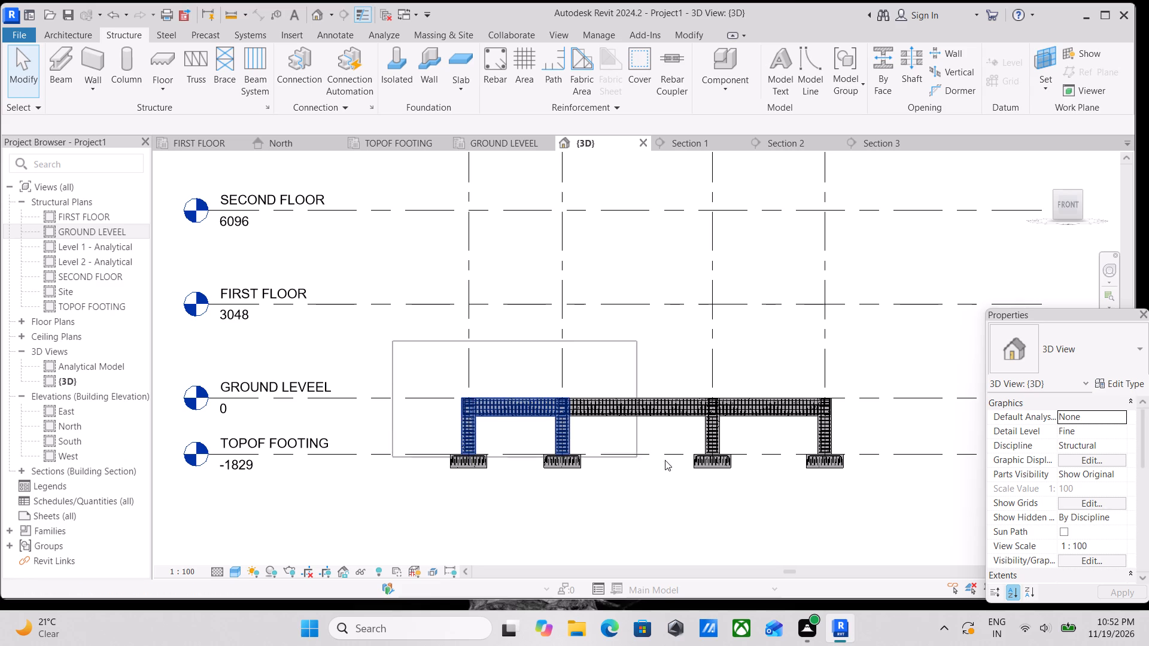
left_click_drag(665, 460, 859, 457)
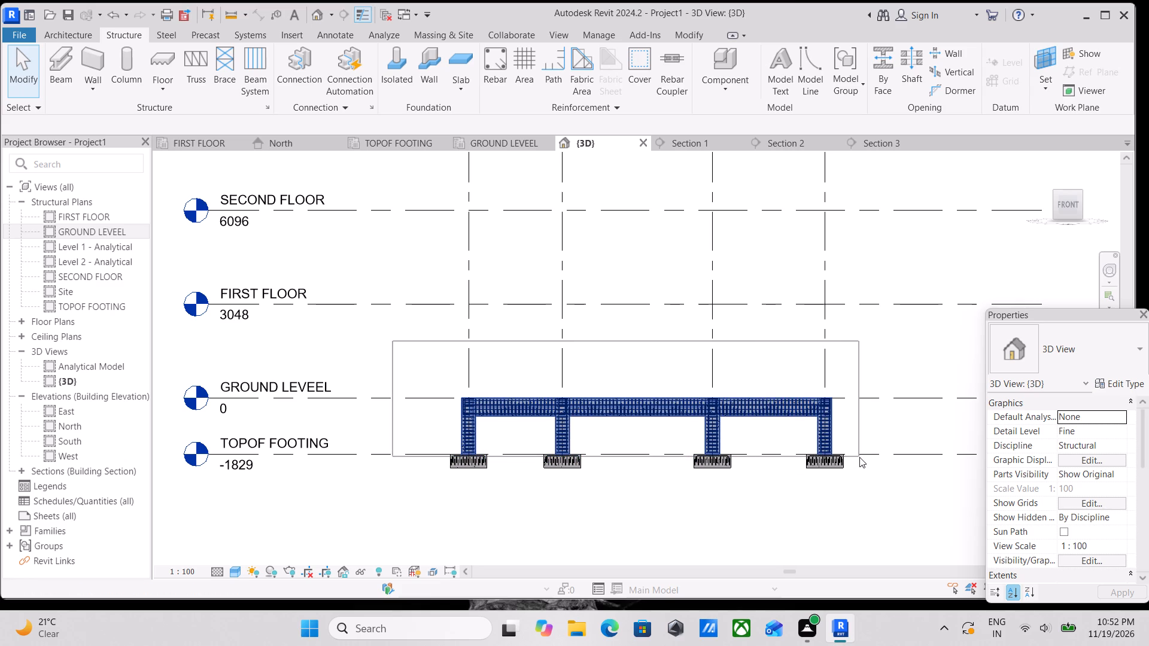
left_click_drag(859, 457, 861, 459)
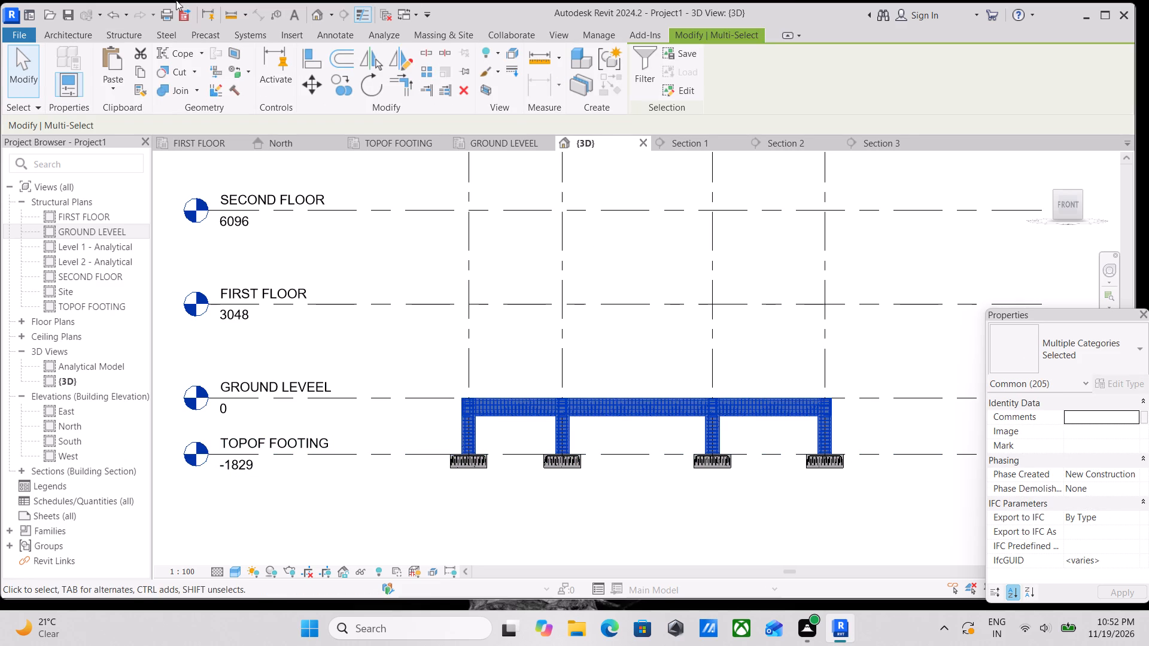
left_click(142, 71)
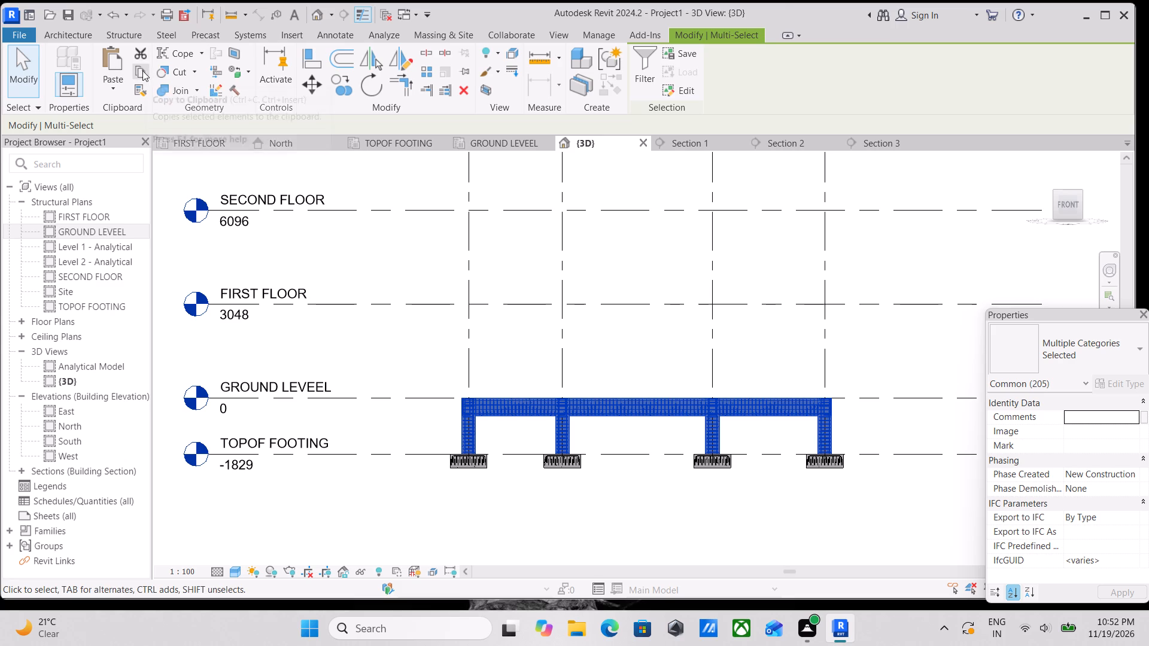
left_click(111, 90)
left_click(118, 148)
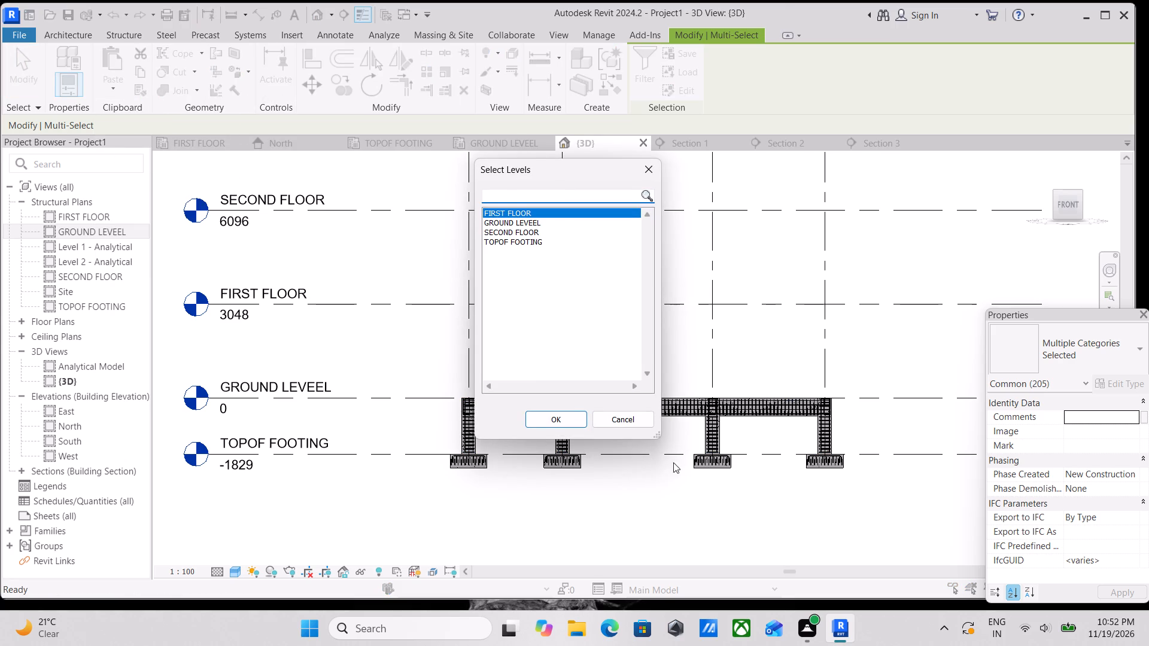
left_click(561, 418)
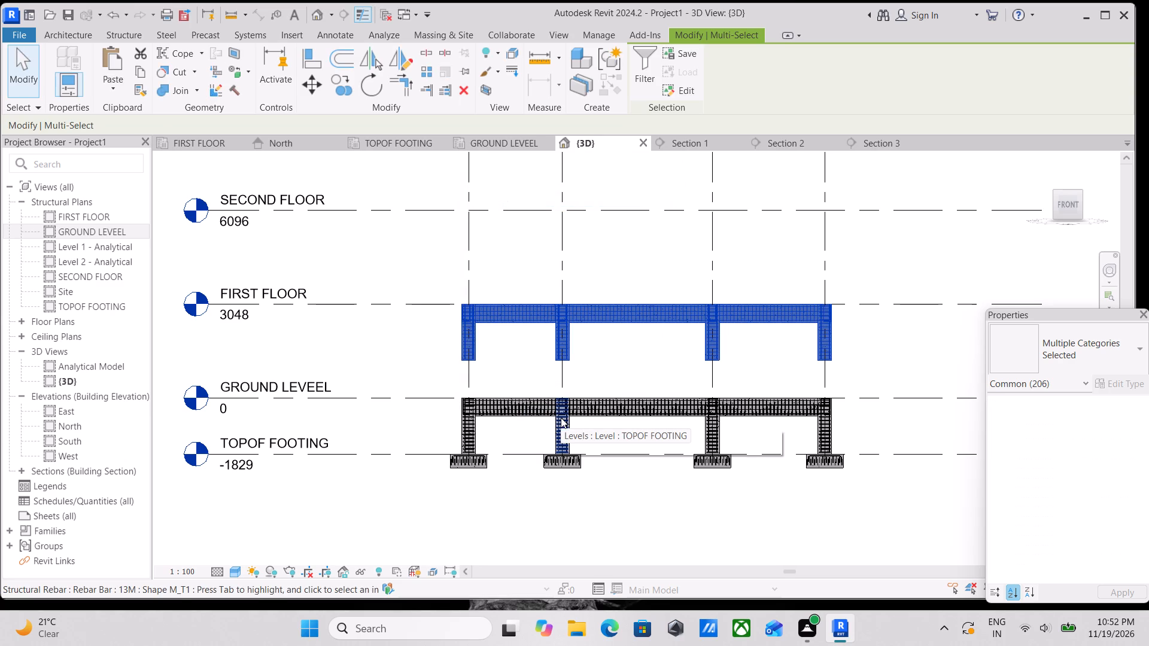
scroll(628, 440, "up", 2)
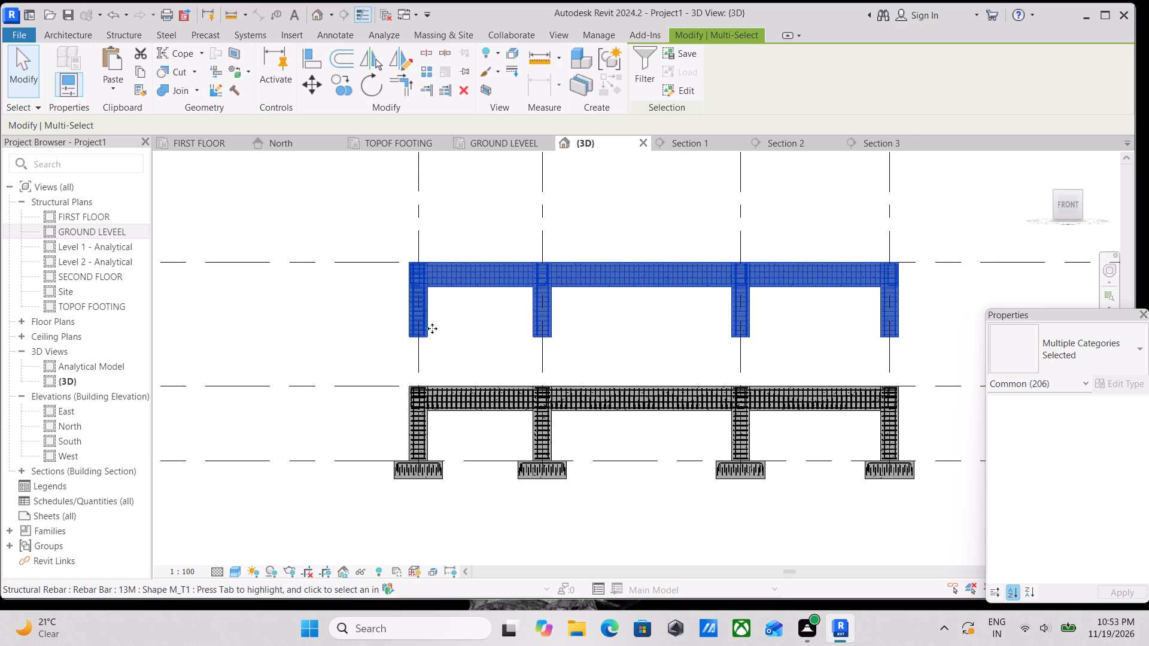
key("Escape")
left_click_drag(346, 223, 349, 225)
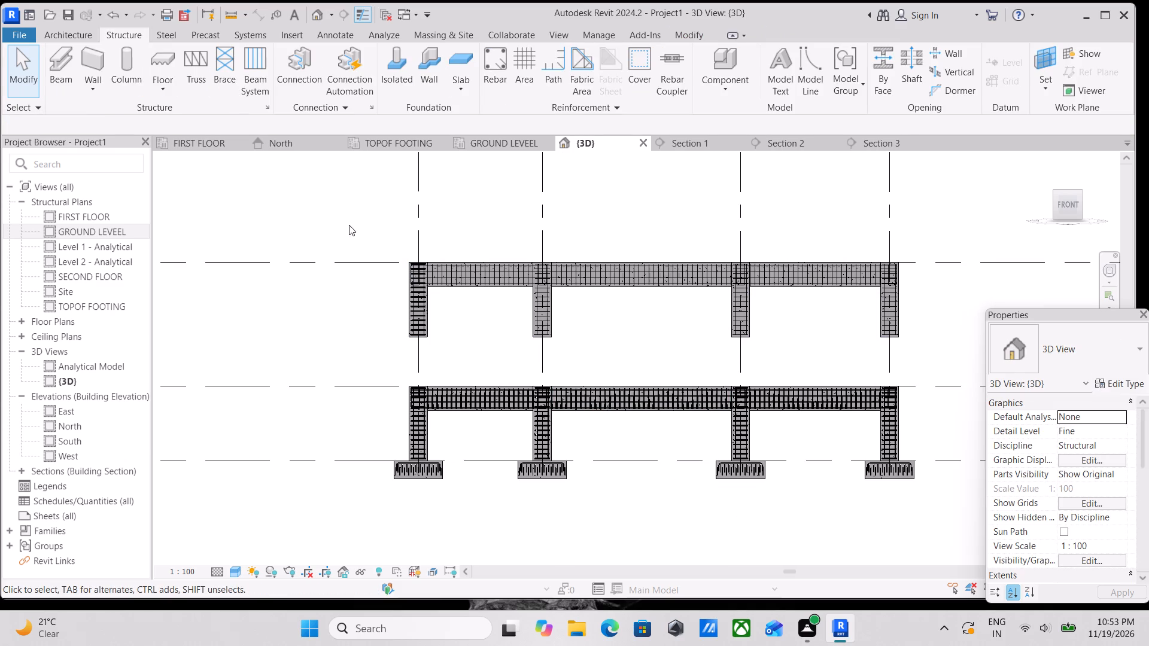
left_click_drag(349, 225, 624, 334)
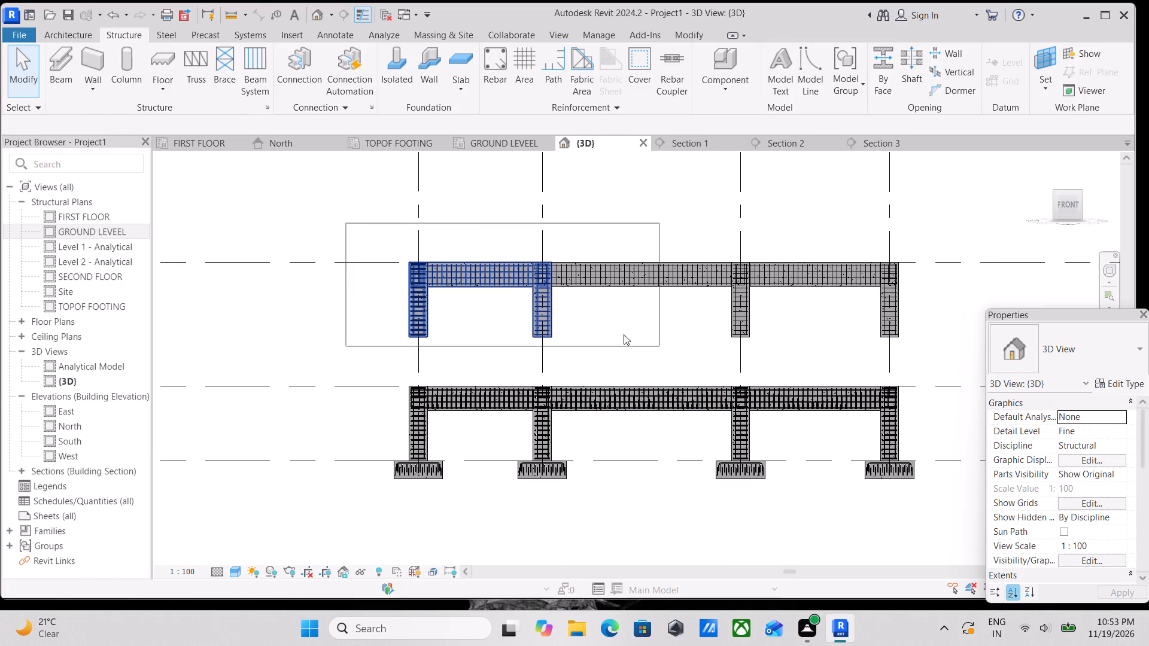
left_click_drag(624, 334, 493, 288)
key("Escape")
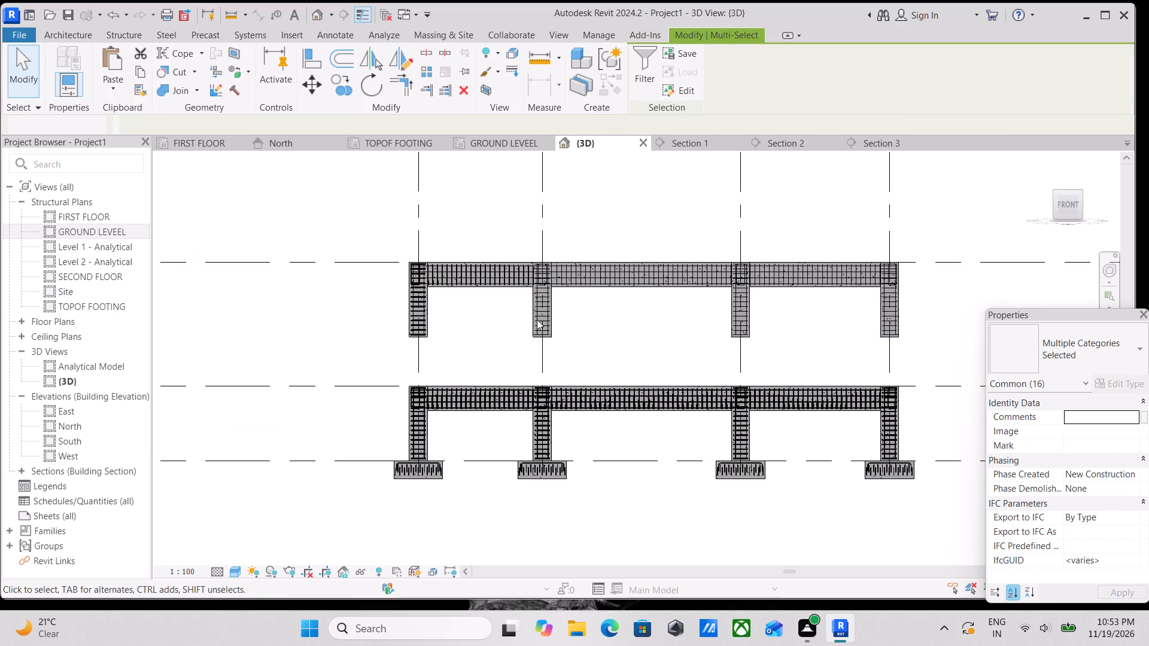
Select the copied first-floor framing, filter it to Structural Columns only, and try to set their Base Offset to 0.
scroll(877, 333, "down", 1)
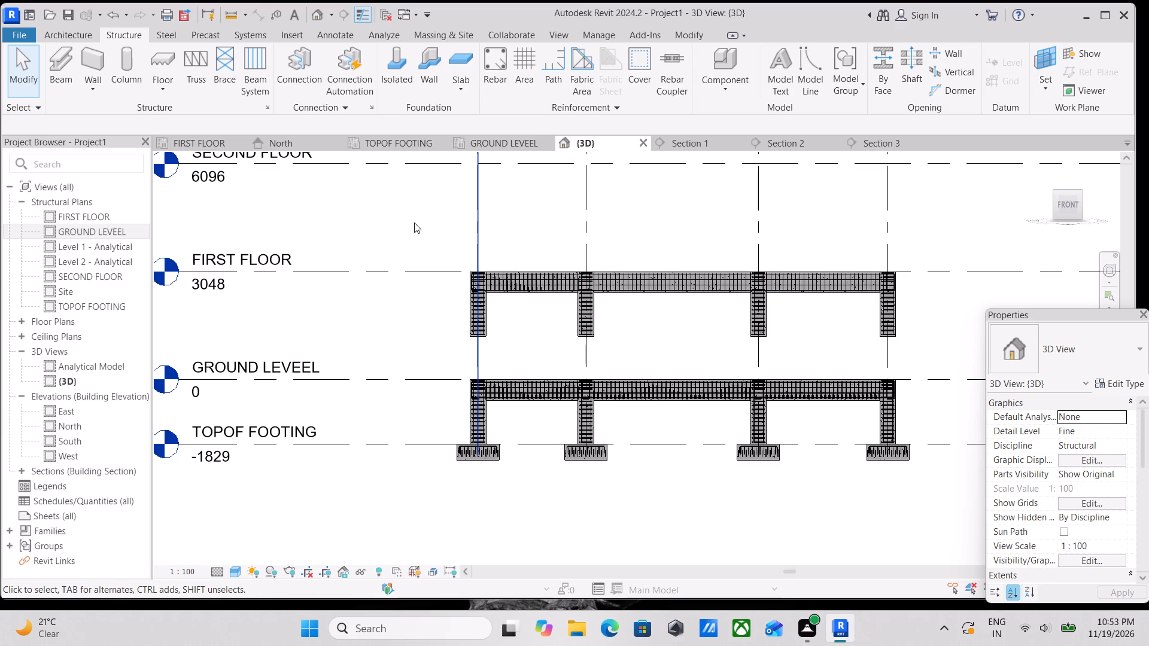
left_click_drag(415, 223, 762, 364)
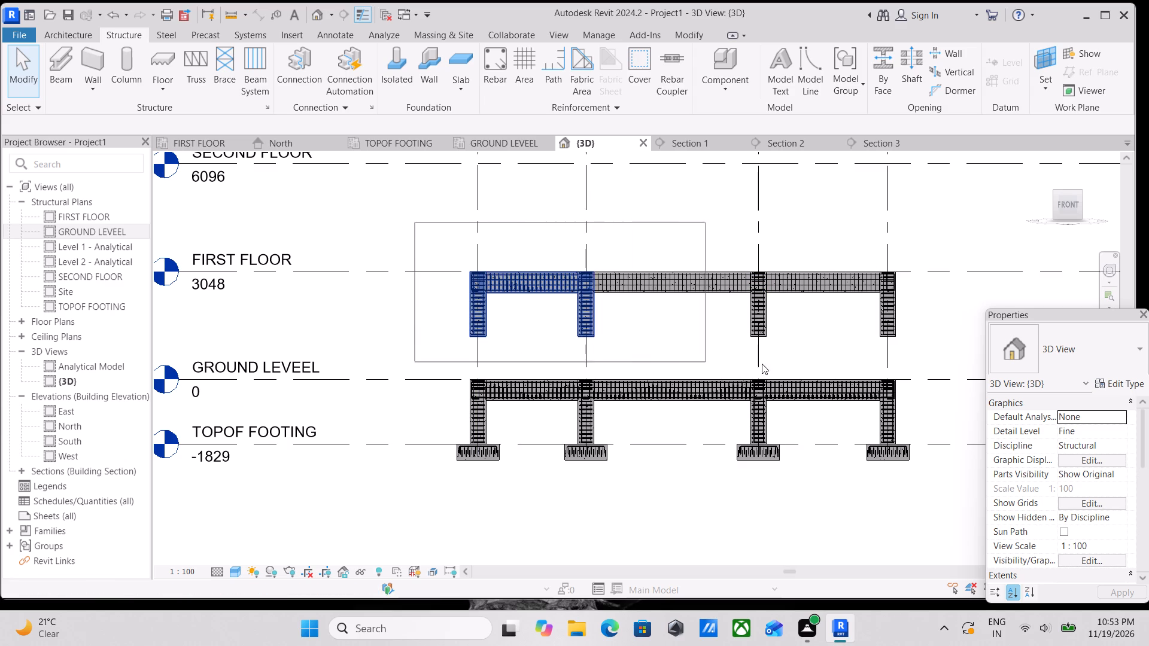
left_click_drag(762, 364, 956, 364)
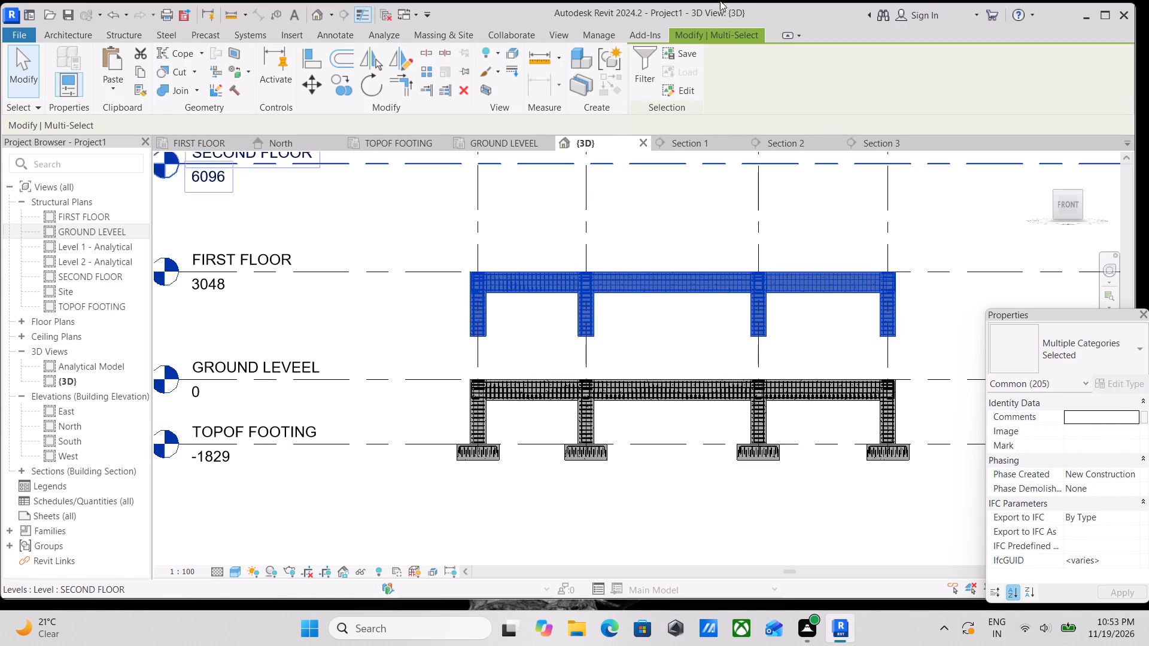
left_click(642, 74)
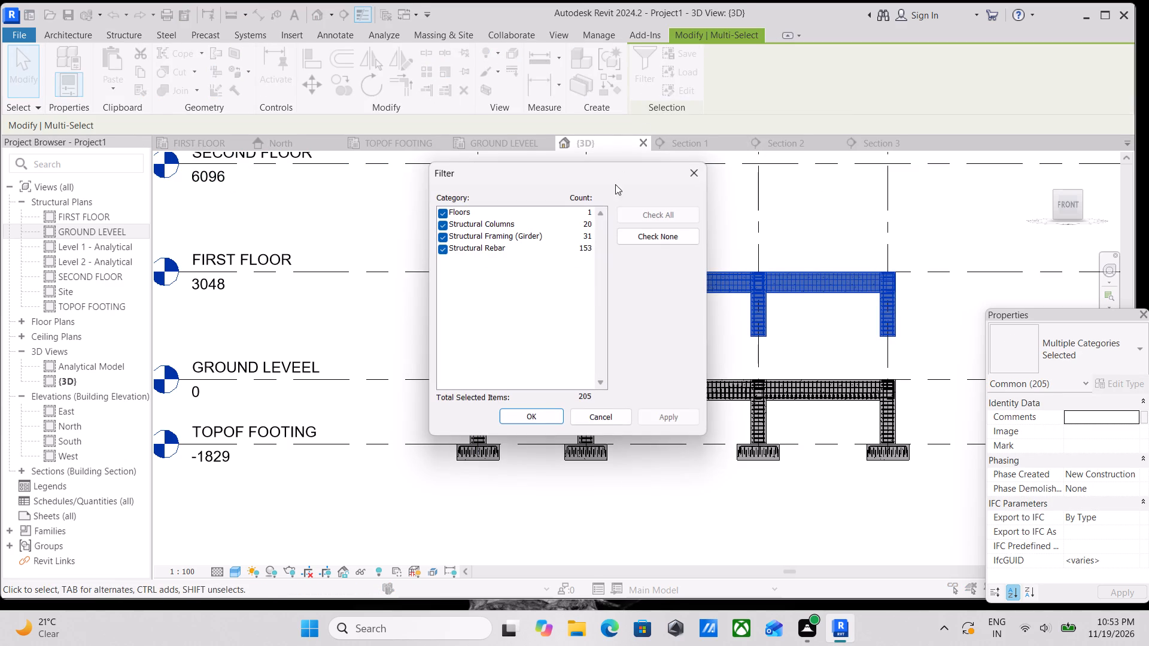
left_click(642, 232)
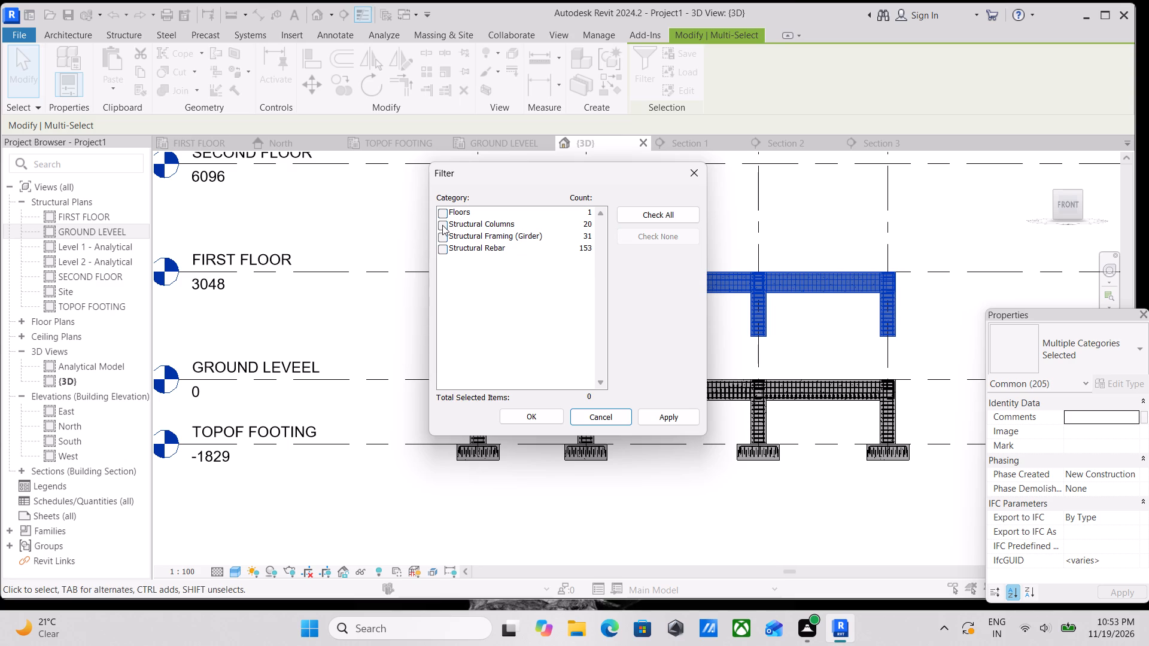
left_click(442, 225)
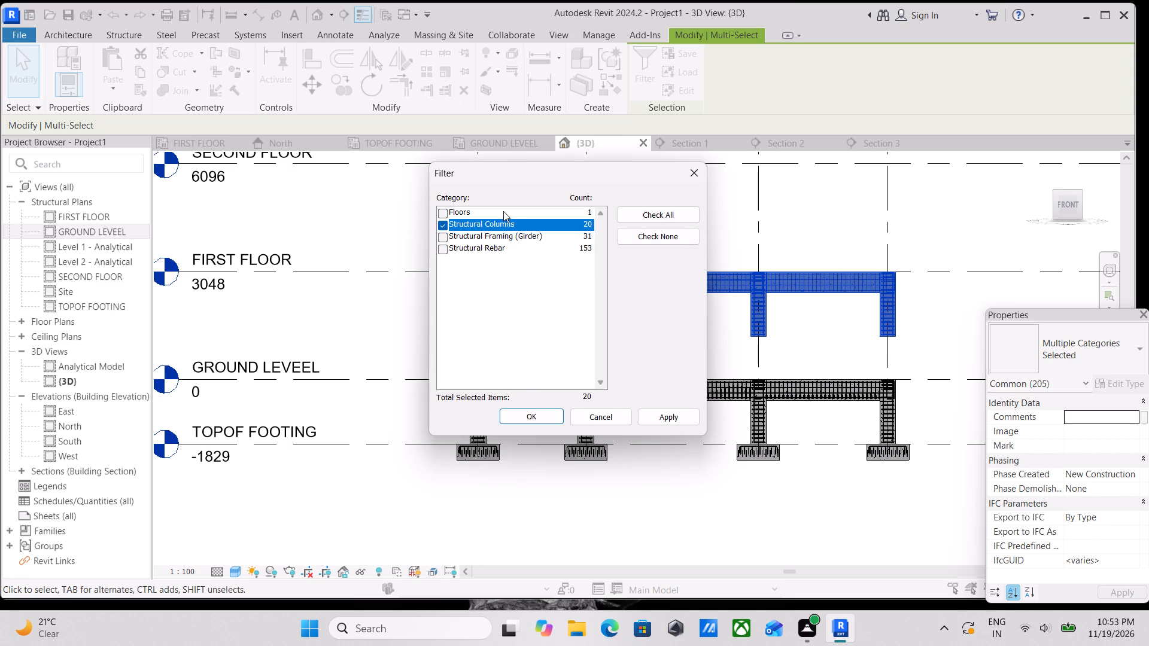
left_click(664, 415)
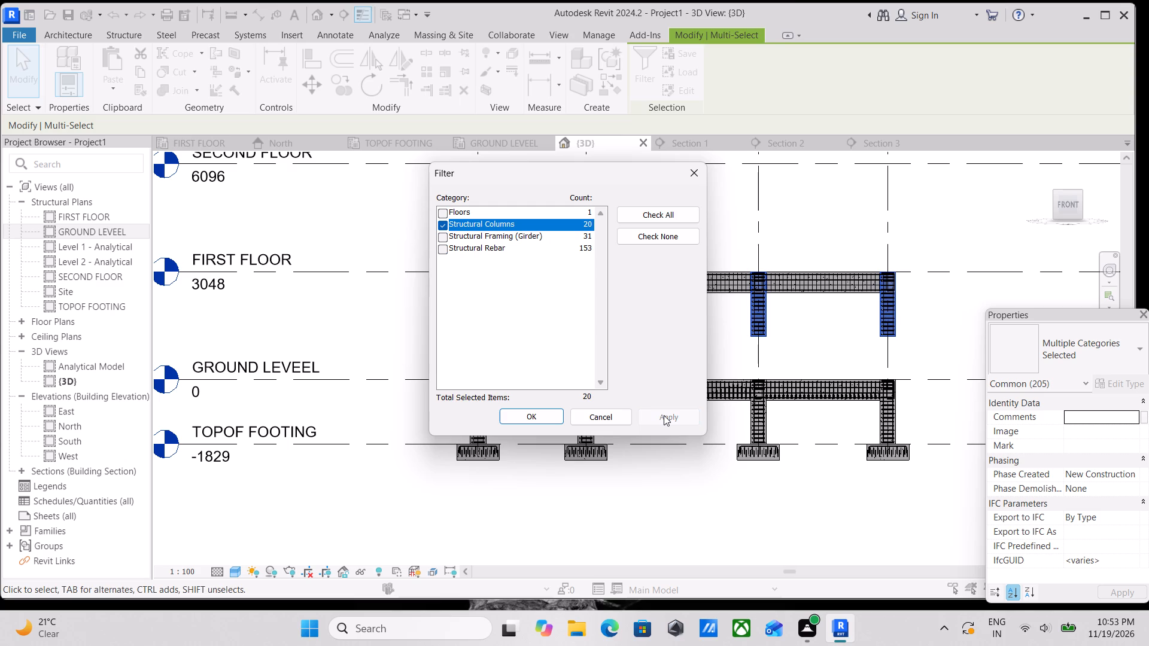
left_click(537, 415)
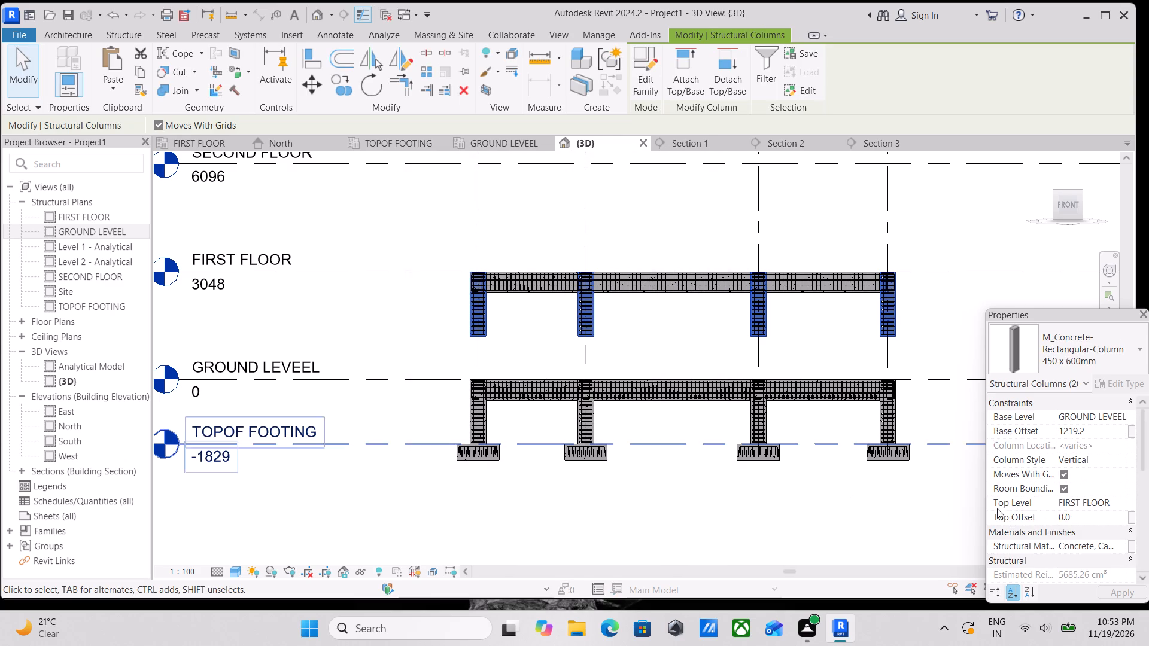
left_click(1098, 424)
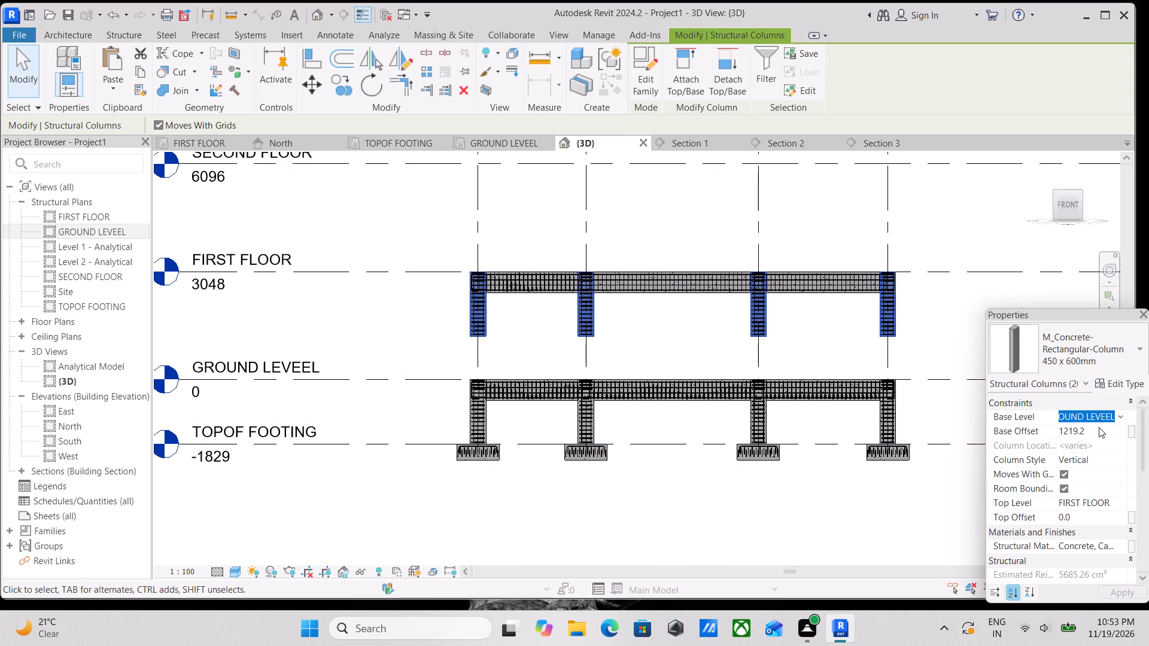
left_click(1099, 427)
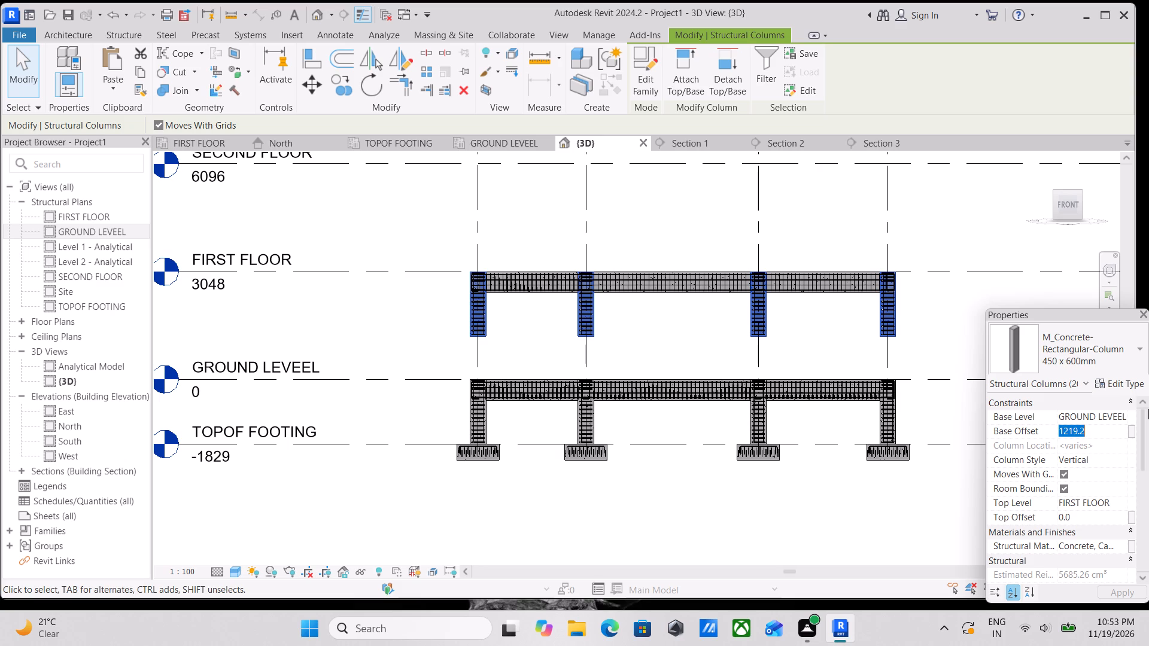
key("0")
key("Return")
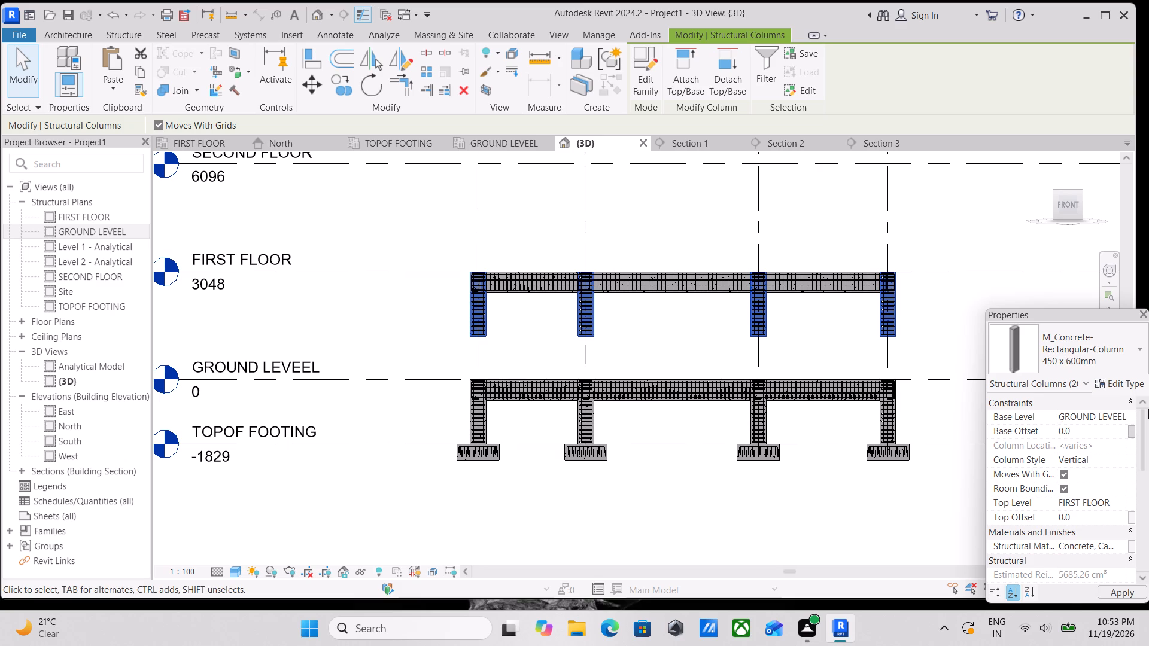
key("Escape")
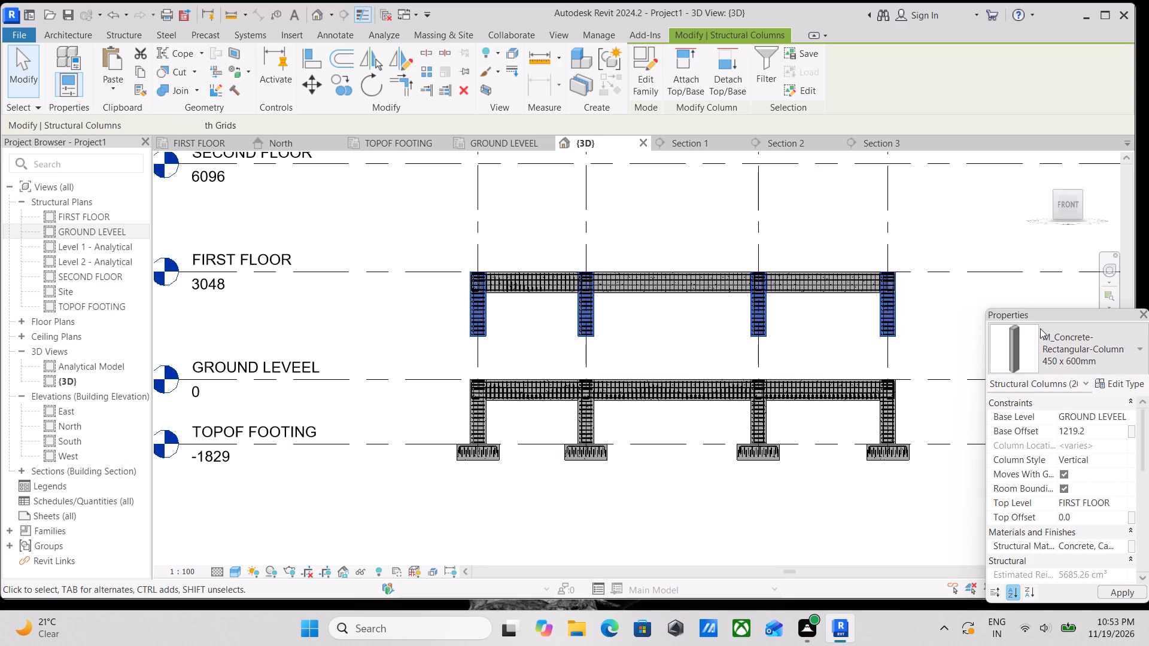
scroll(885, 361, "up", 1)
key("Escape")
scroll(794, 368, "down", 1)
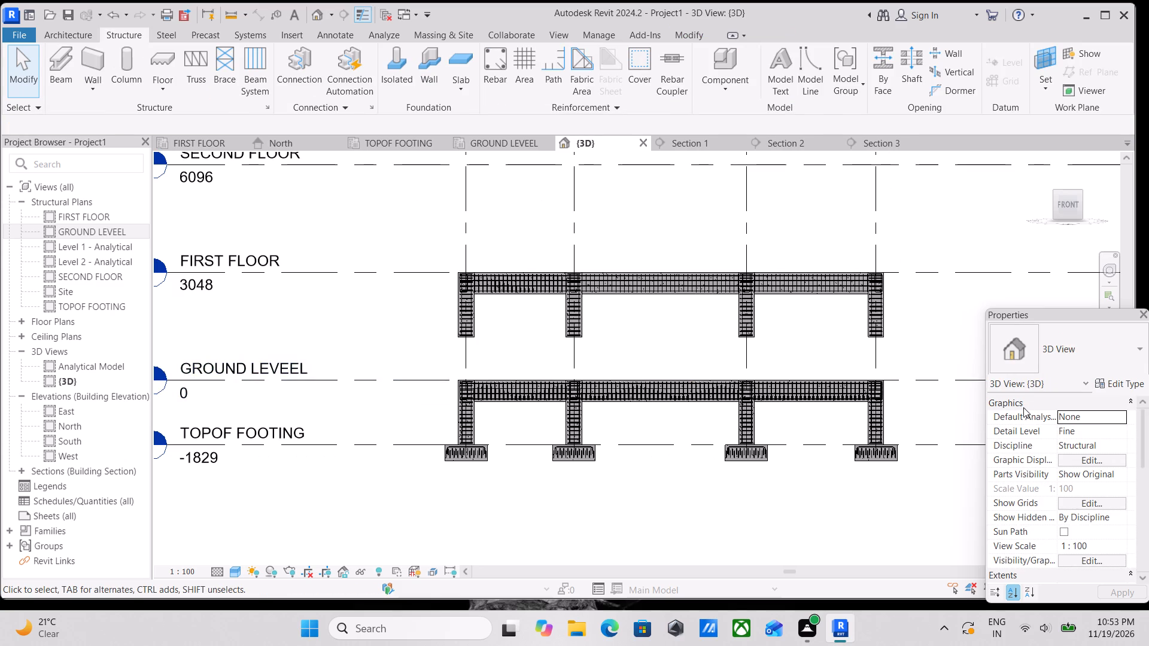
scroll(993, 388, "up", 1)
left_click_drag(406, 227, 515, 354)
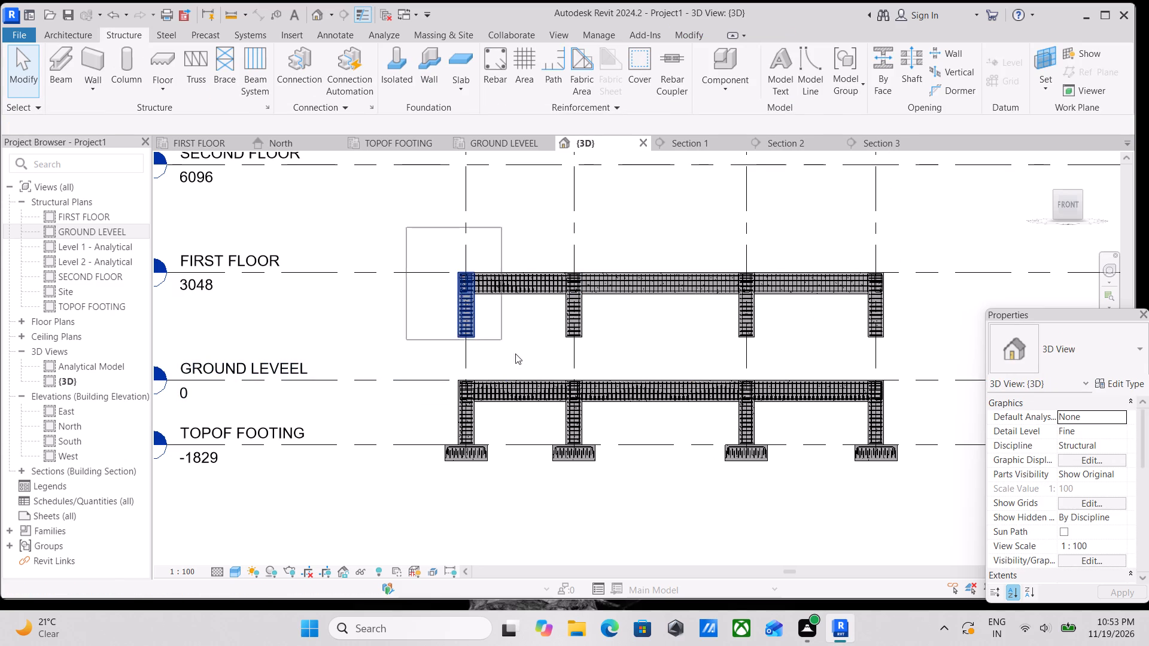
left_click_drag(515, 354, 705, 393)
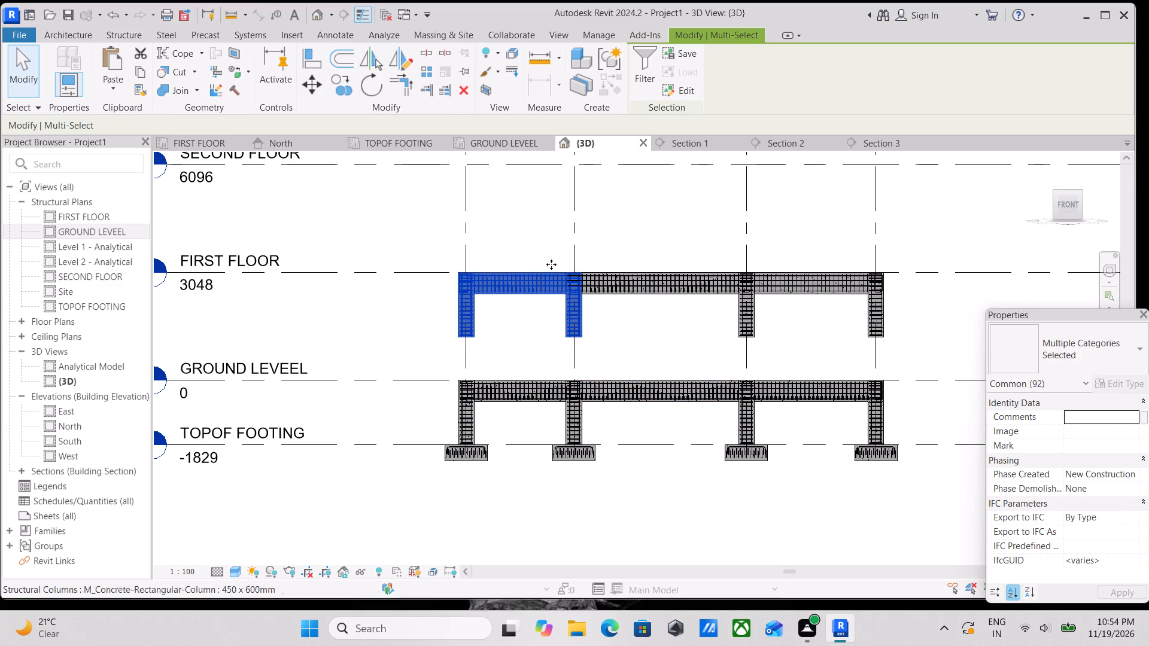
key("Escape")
Select the copied framing at FIRST FLOOR, filter it to Structural Columns only, and set their Base Offset to 0.
left_click_drag(424, 238, 646, 356)
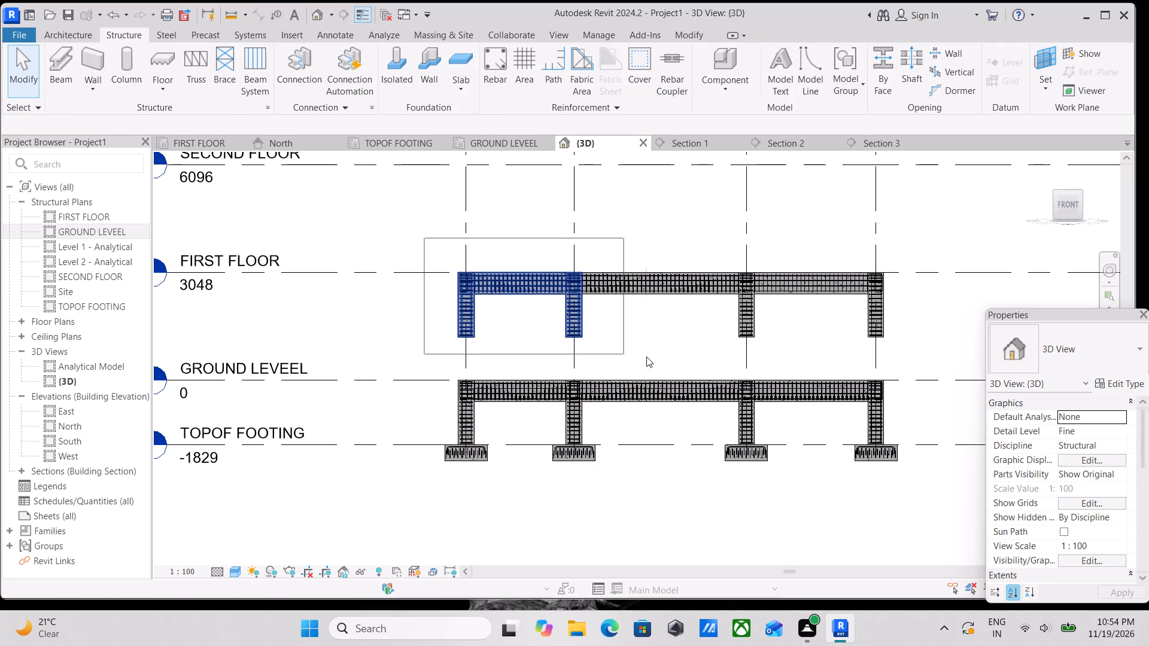
left_click_drag(646, 356, 911, 357)
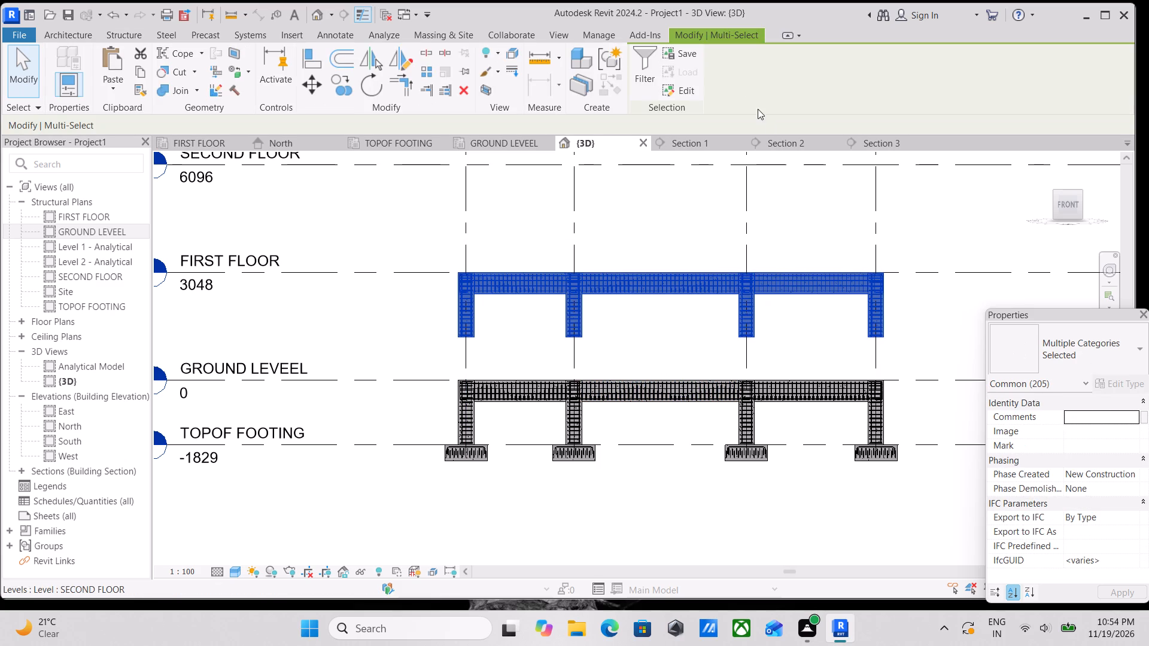
left_click(648, 68)
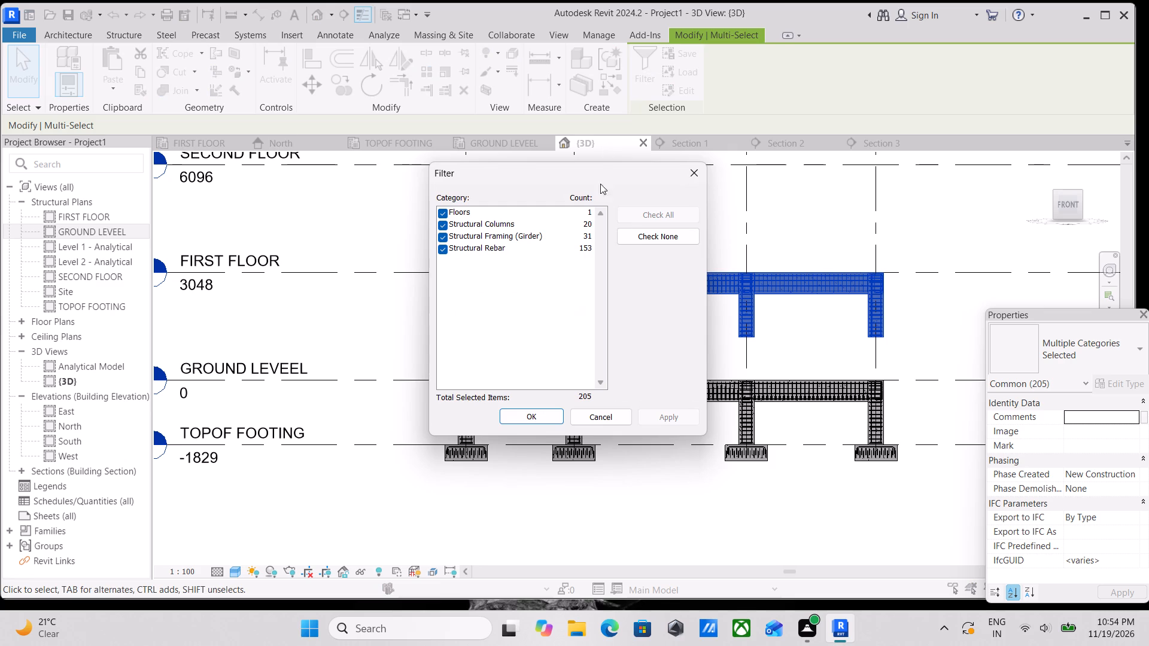
left_click(644, 232)
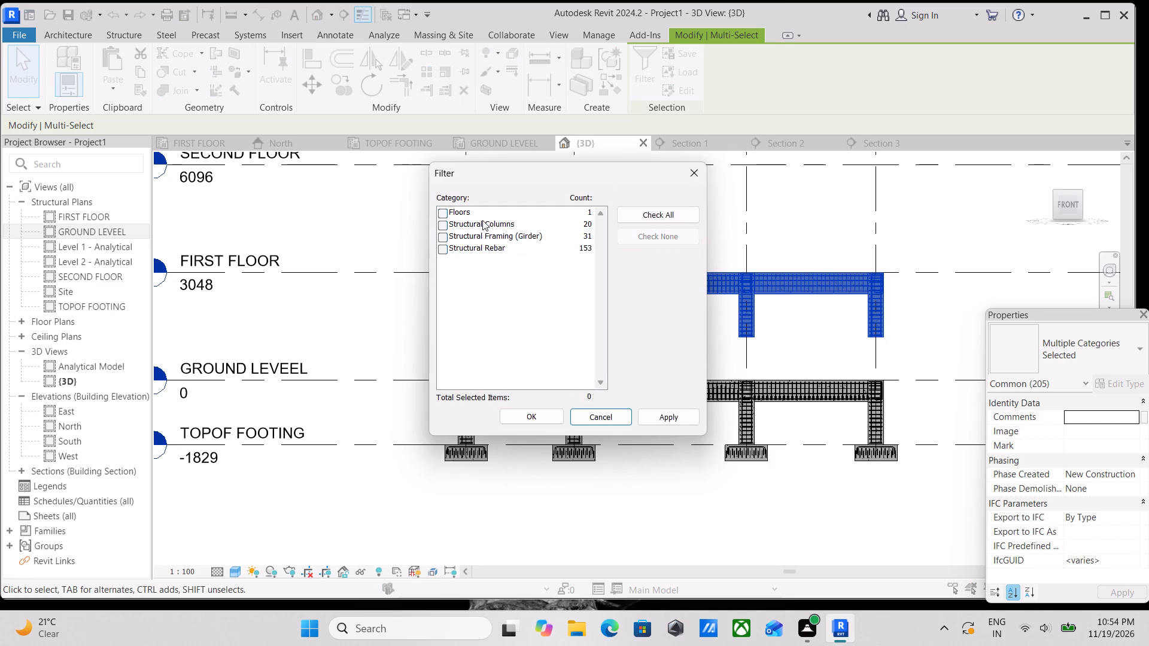
left_click(439, 223)
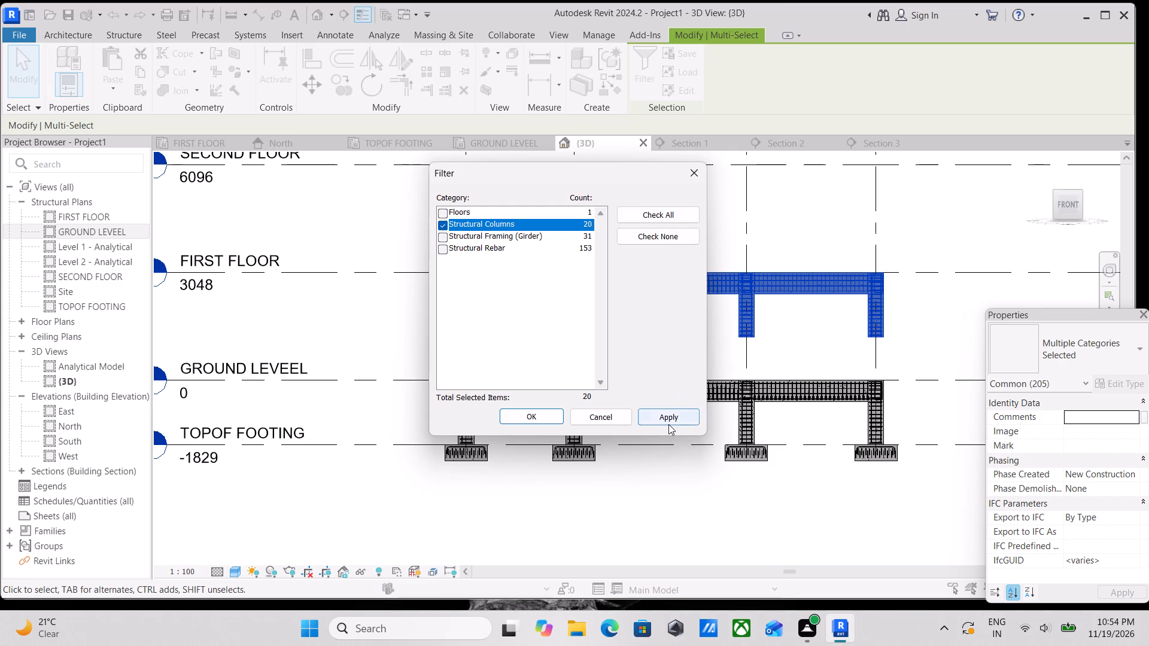
left_click(668, 424)
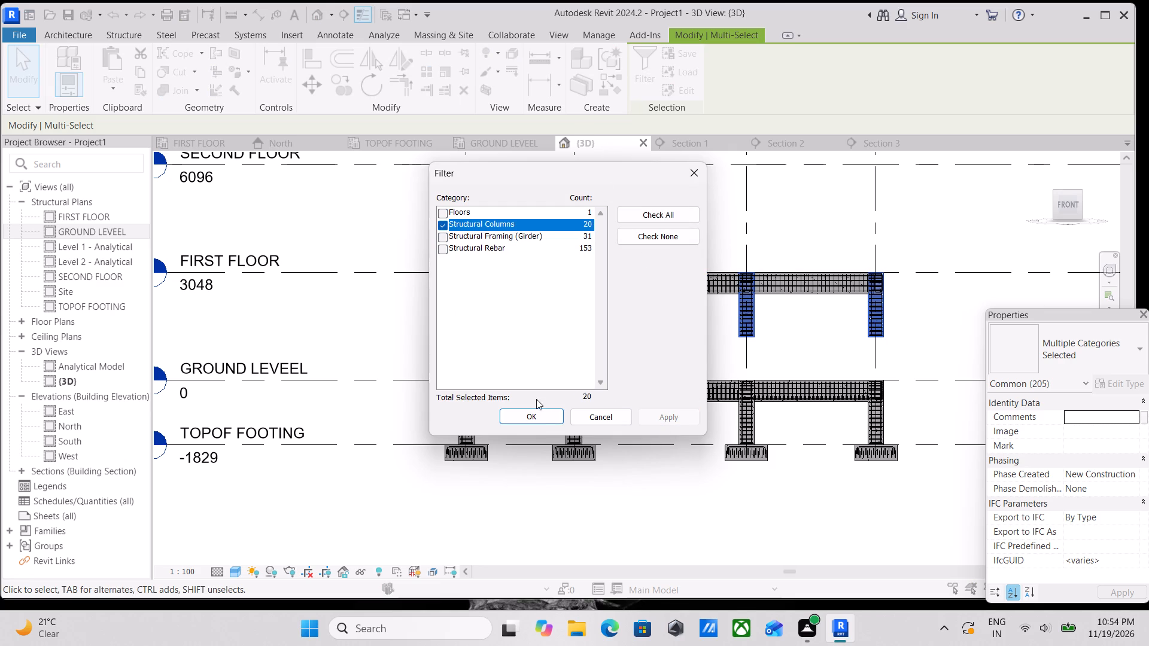
left_click(544, 413)
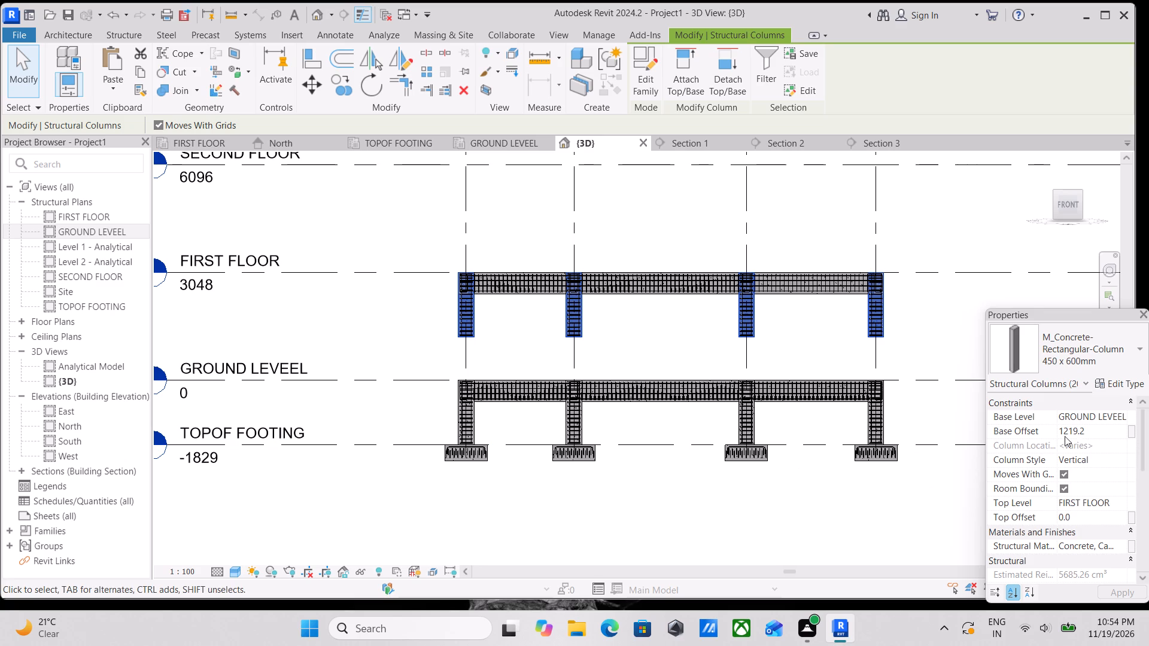
left_click(1099, 434)
key("0")
key("Return")
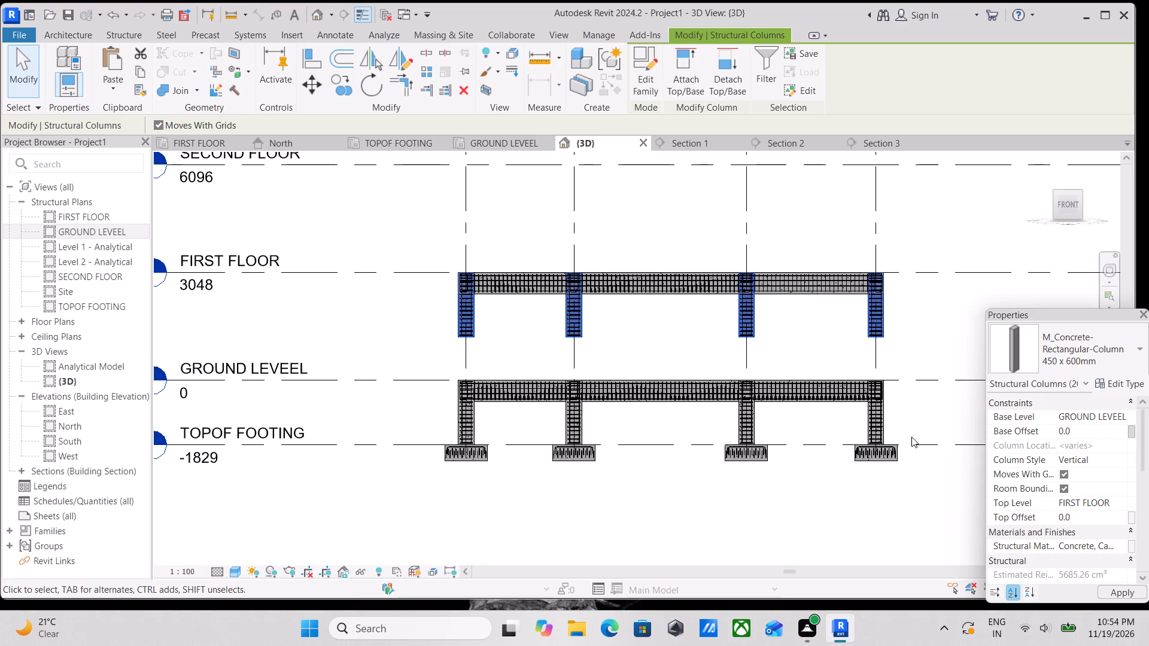
Deselect the columns and examine their extended length down to GROUND LEVEEL from the front and from angled 3D views.
scroll(452, 461, "down", 3)
scroll(543, 396, "down", 3)
scroll(584, 371, "down", 3)
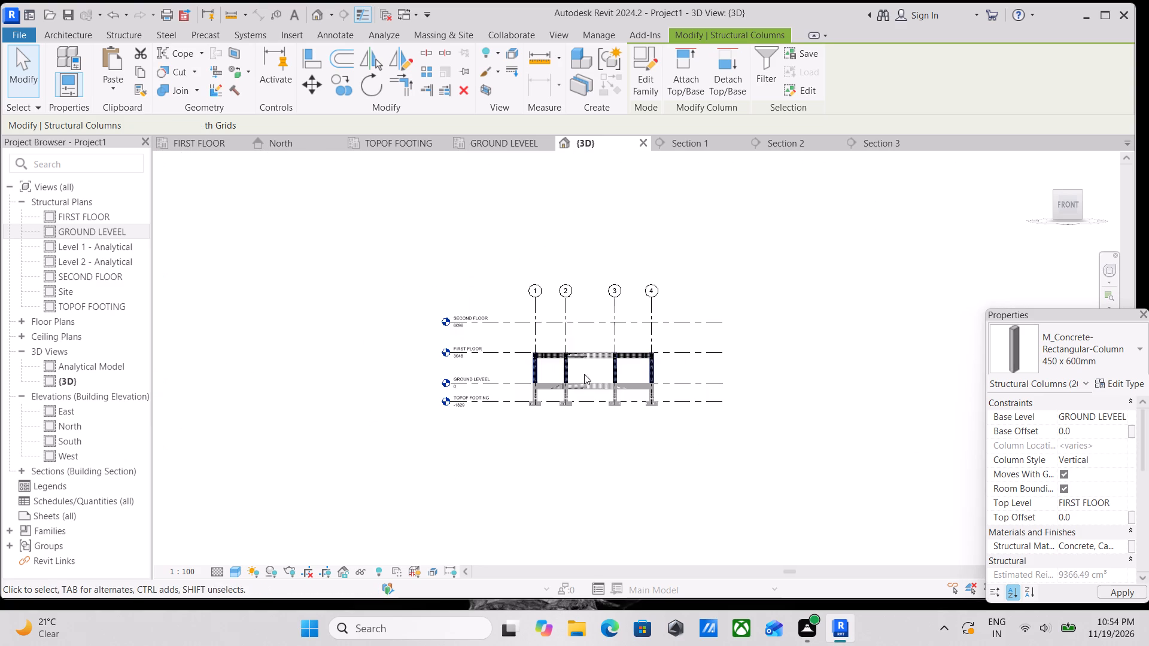
scroll(584, 385, "up", 9)
scroll(650, 368, "up", 3)
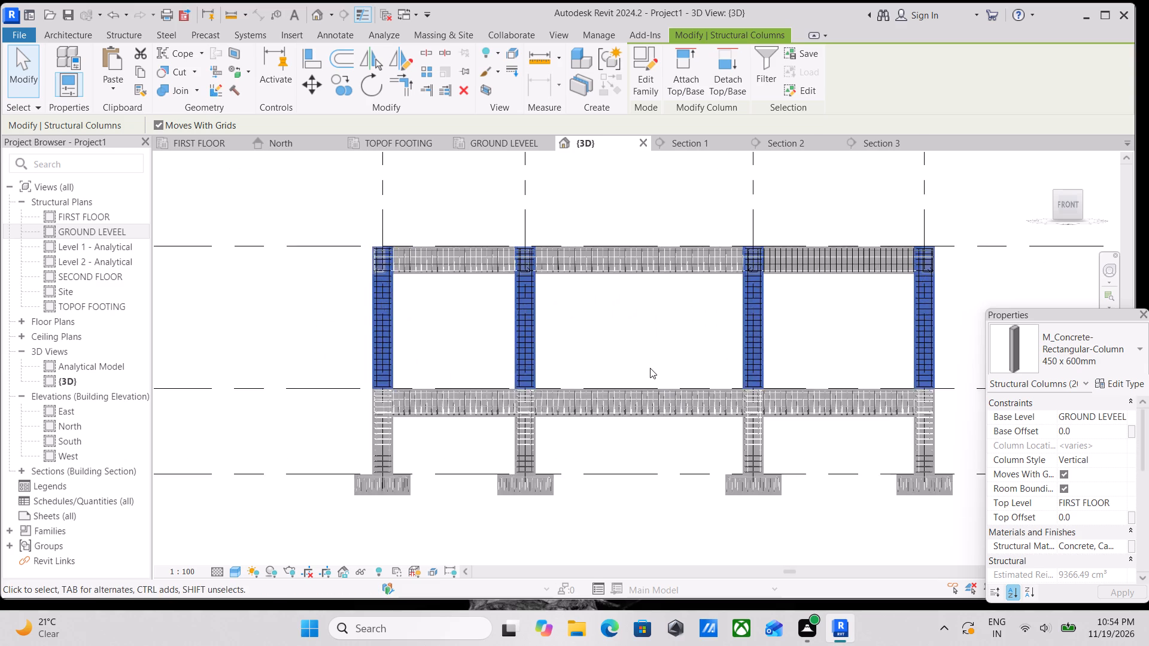
scroll(649, 371, "up", 2)
key("Escape")
scroll(642, 366, "down", 6)
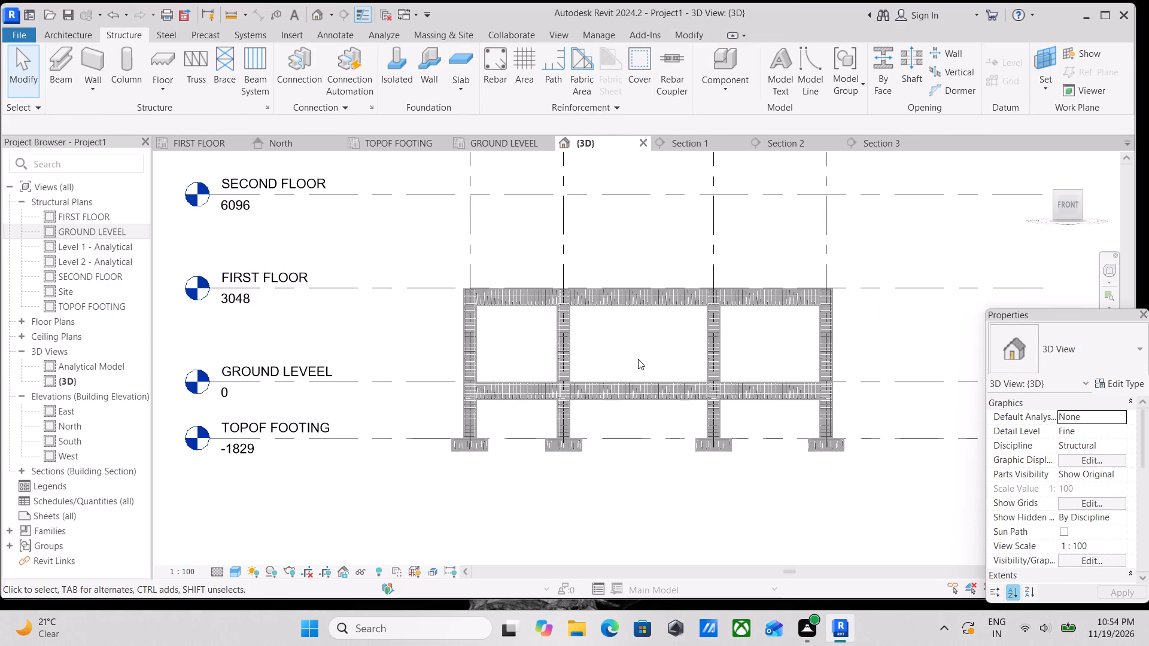
middle_click_drag(638, 359, 840, 443, "shift")
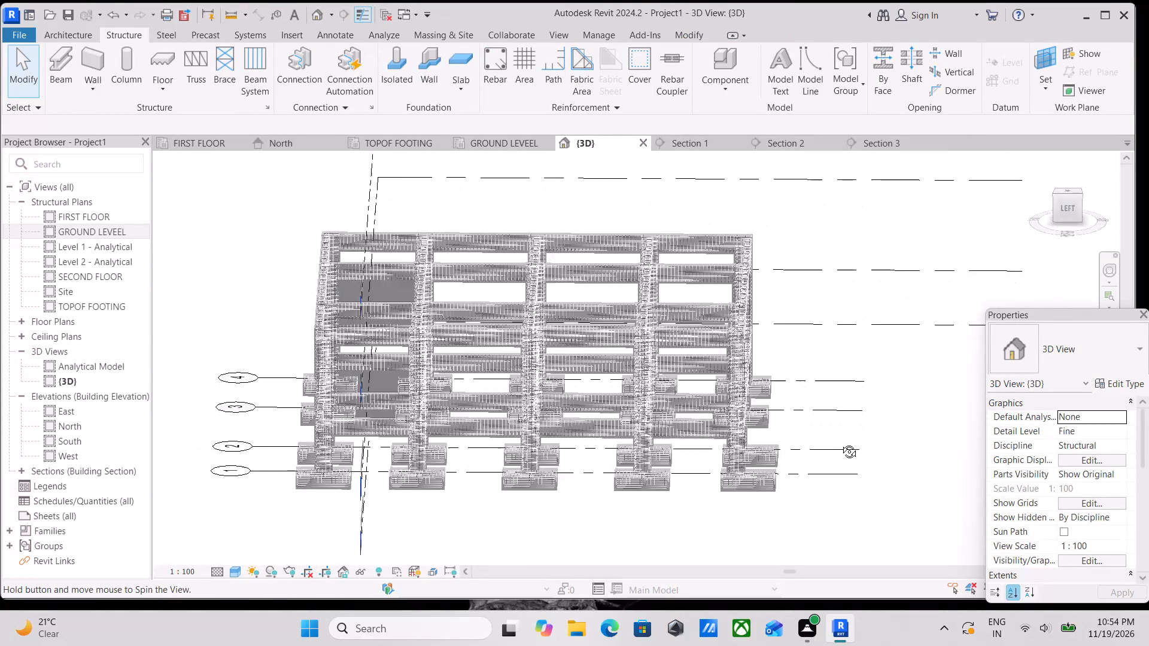
middle_click_drag(840, 443, 580, 372, "shift")
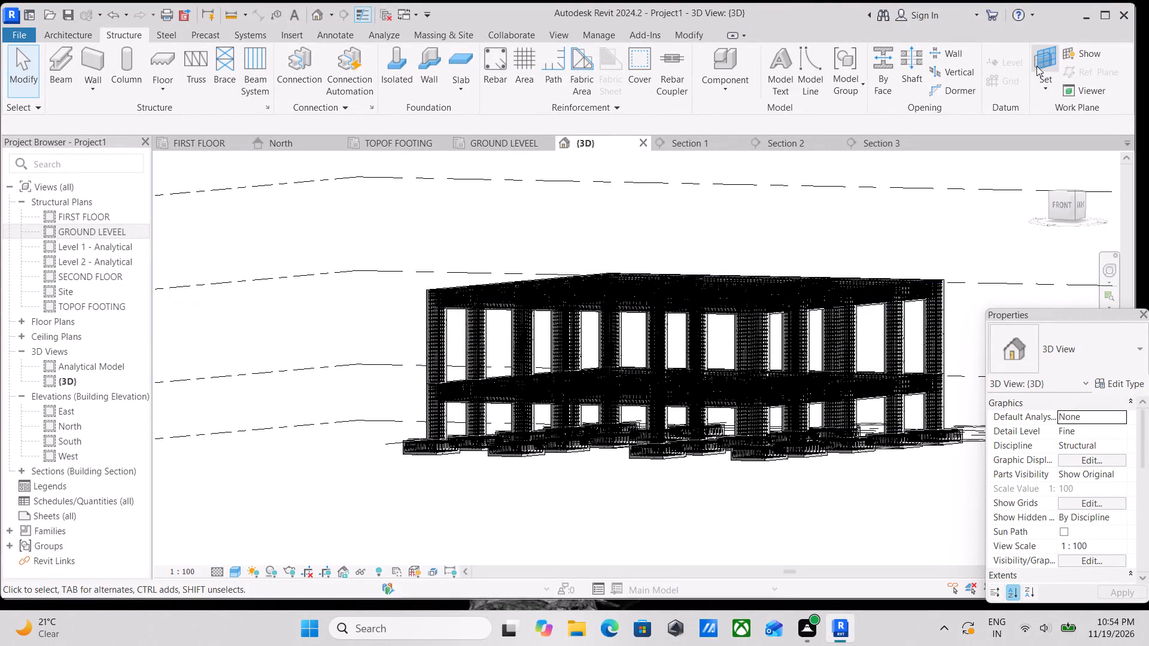
left_click(1064, 205)
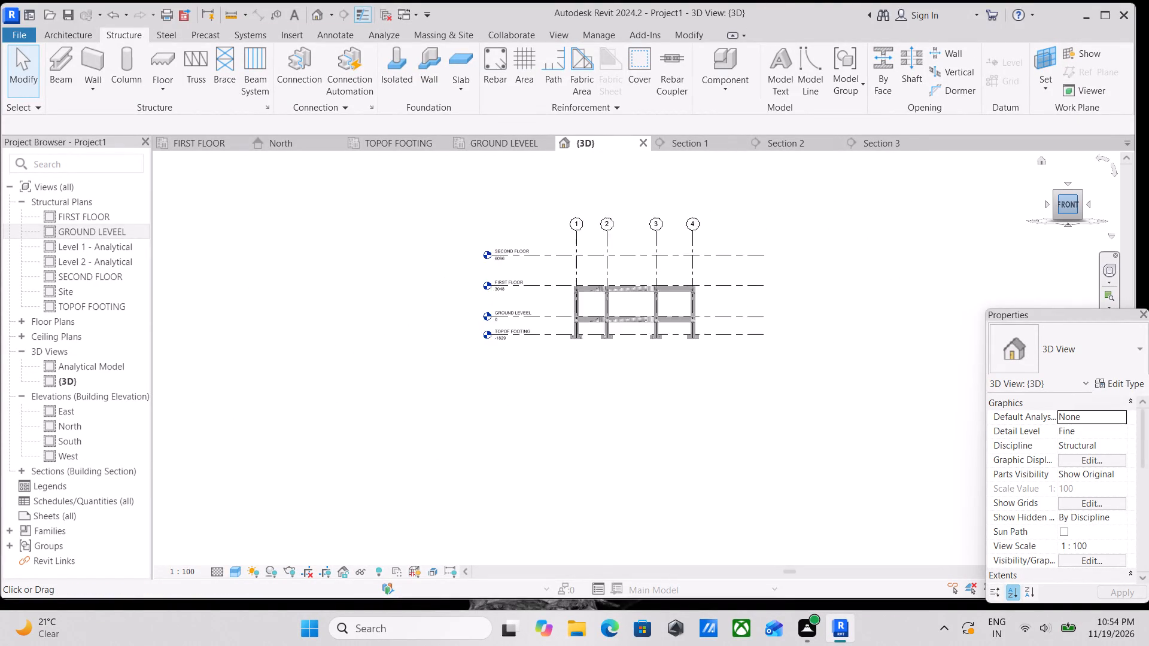
From the front, copy the whole storey between GROUND LEVEEL and FIRST FLOOR, including its rebar, and paste it aligned to the SECOND FLOOR level.
scroll(619, 406, "up", 1)
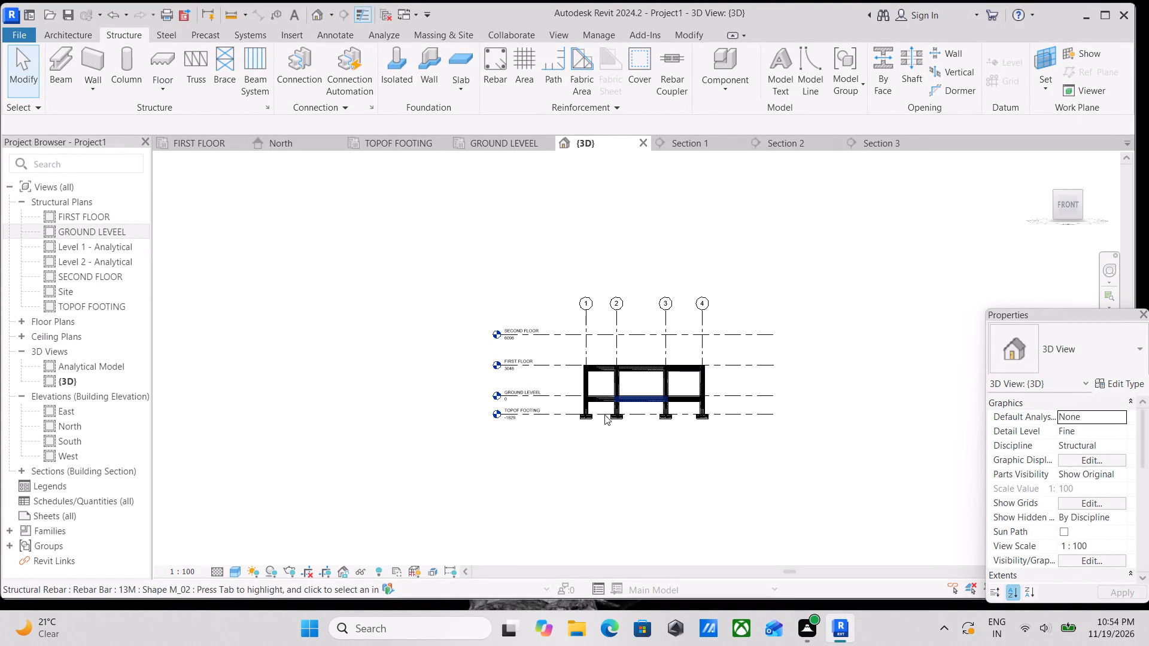
scroll(584, 379, "up", 7)
middle_click_drag(591, 383, 487, 360)
scroll(481, 357, "up", 1)
left_click_drag(397, 259, 423, 270)
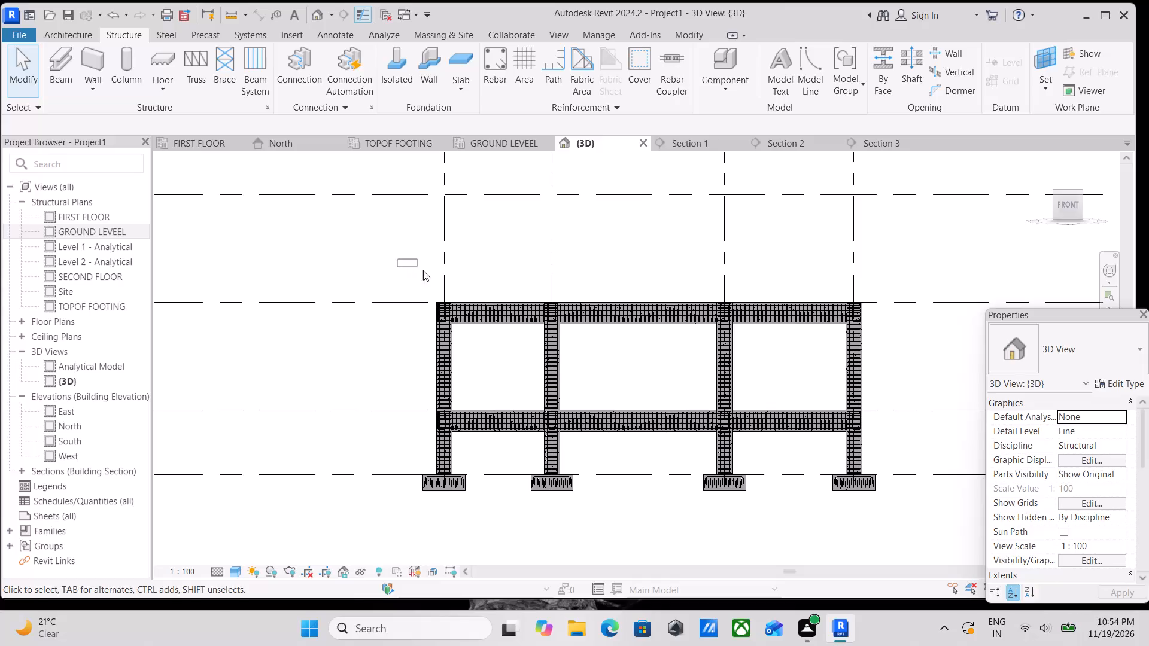
left_click_drag(423, 270, 779, 411)
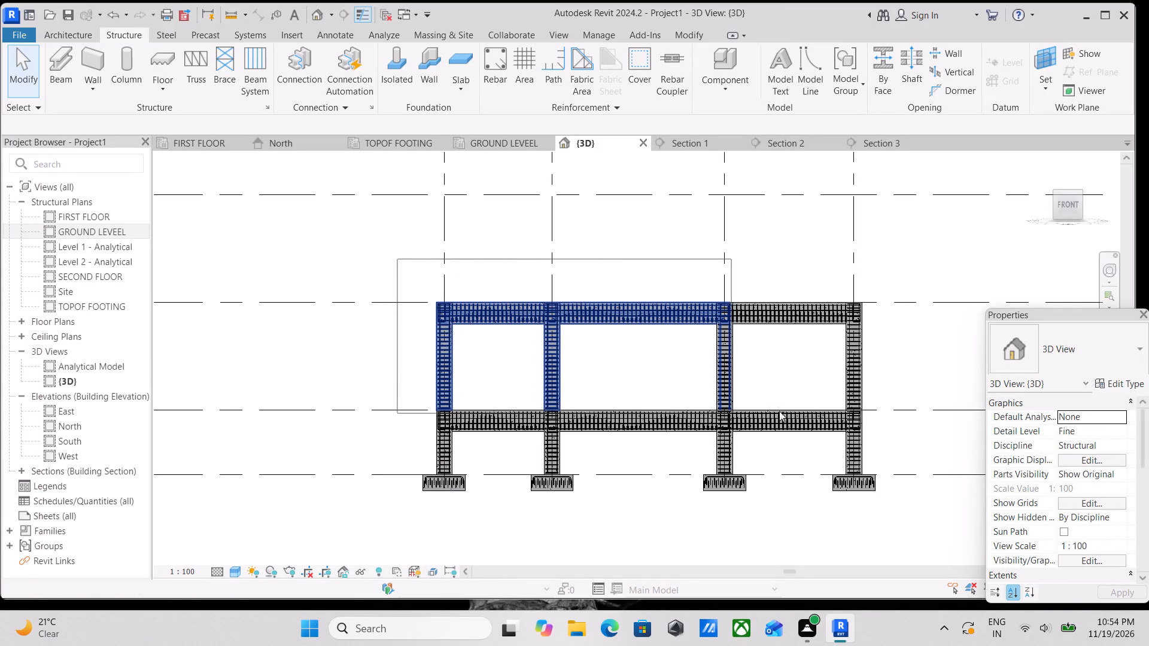
left_click_drag(779, 411, 892, 417)
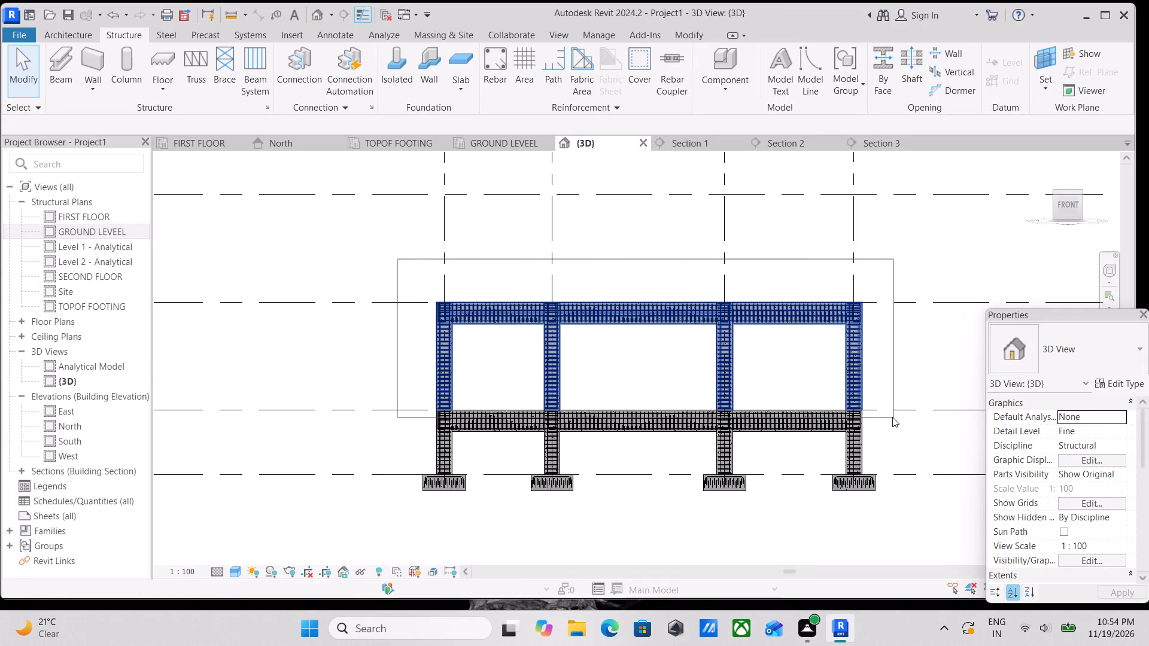
left_click_drag(892, 417, 889, 415)
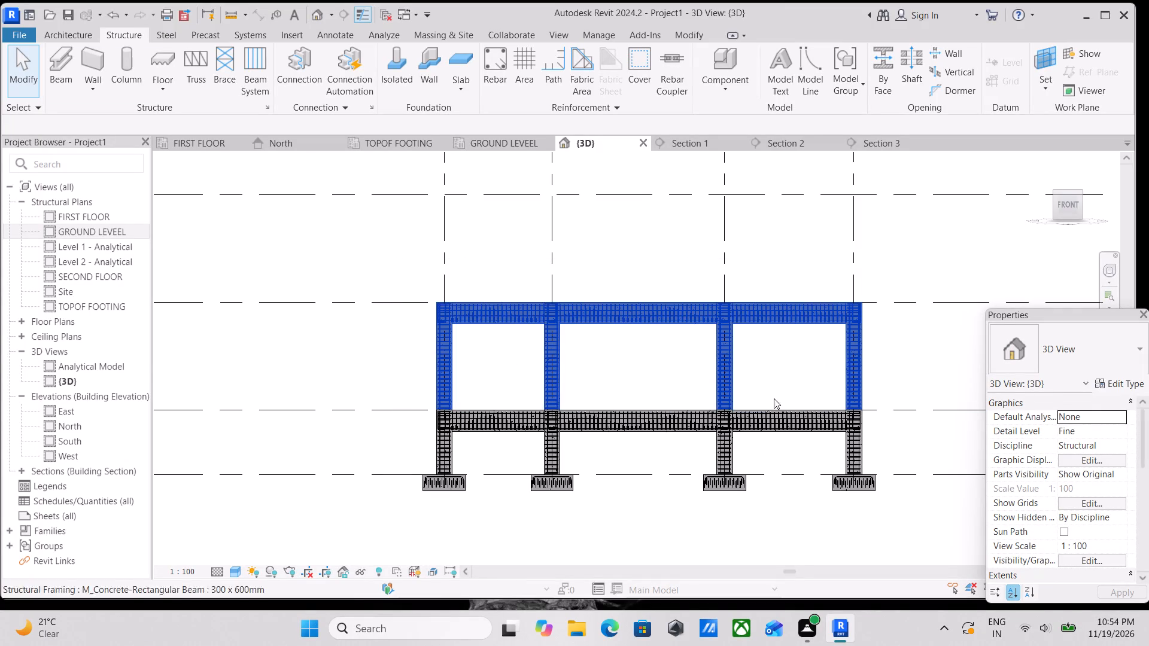
scroll(386, 296, "down", 1)
middle_click_drag(374, 292, 457, 351)
scroll(457, 350, "up", 1)
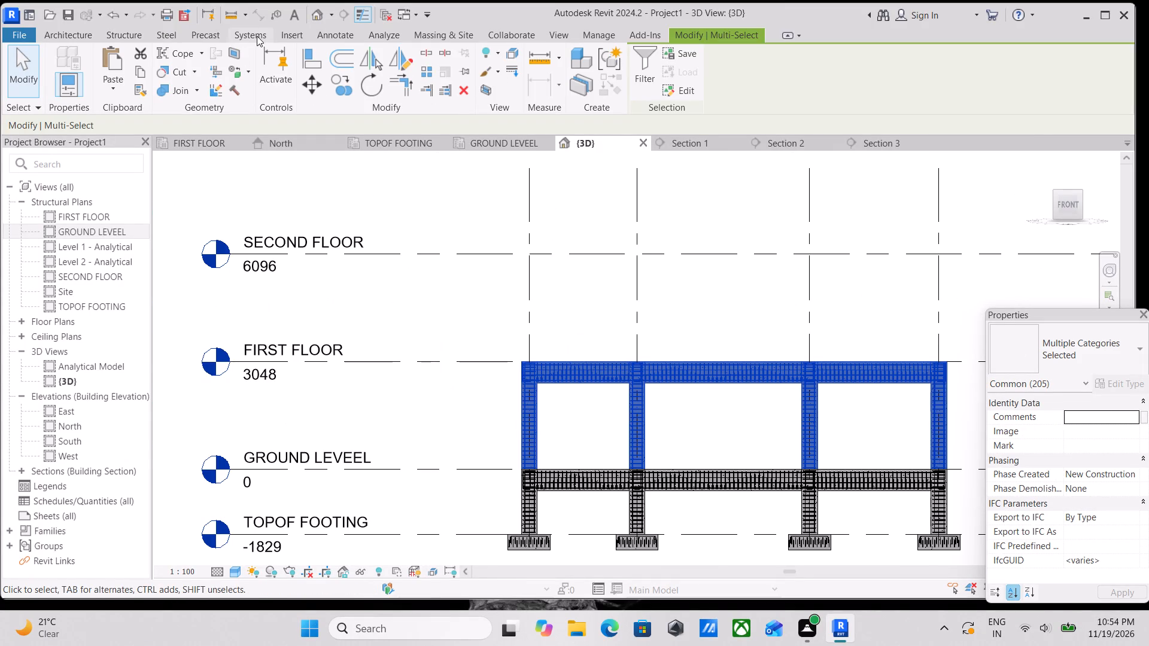
left_click(119, 34)
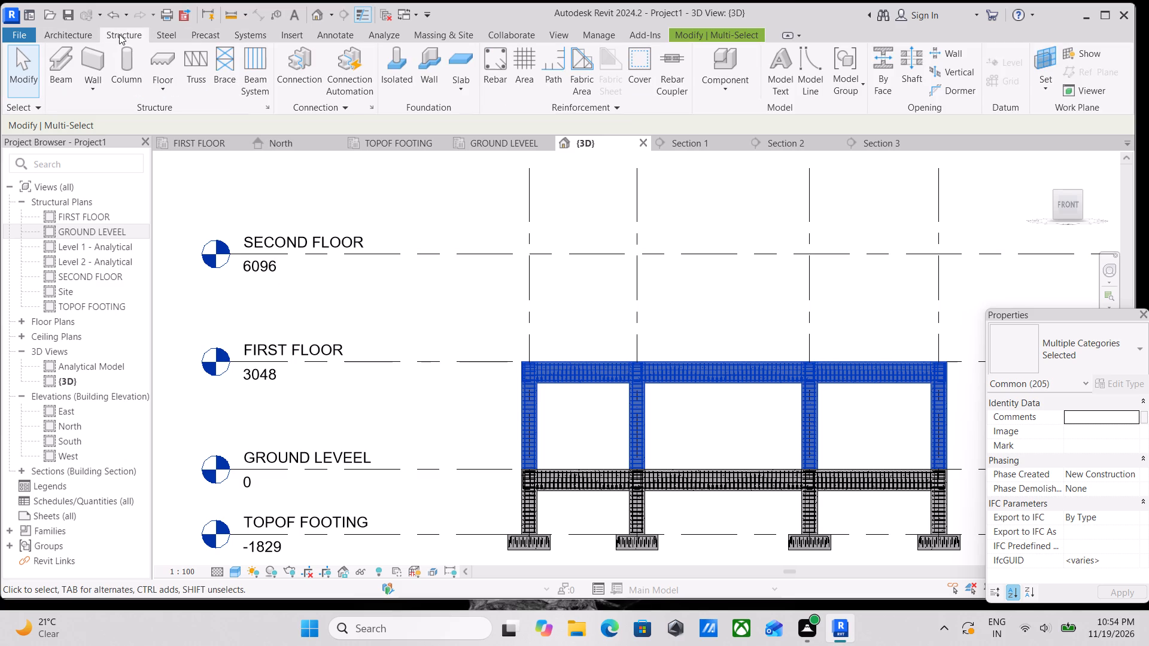
left_click(75, 33)
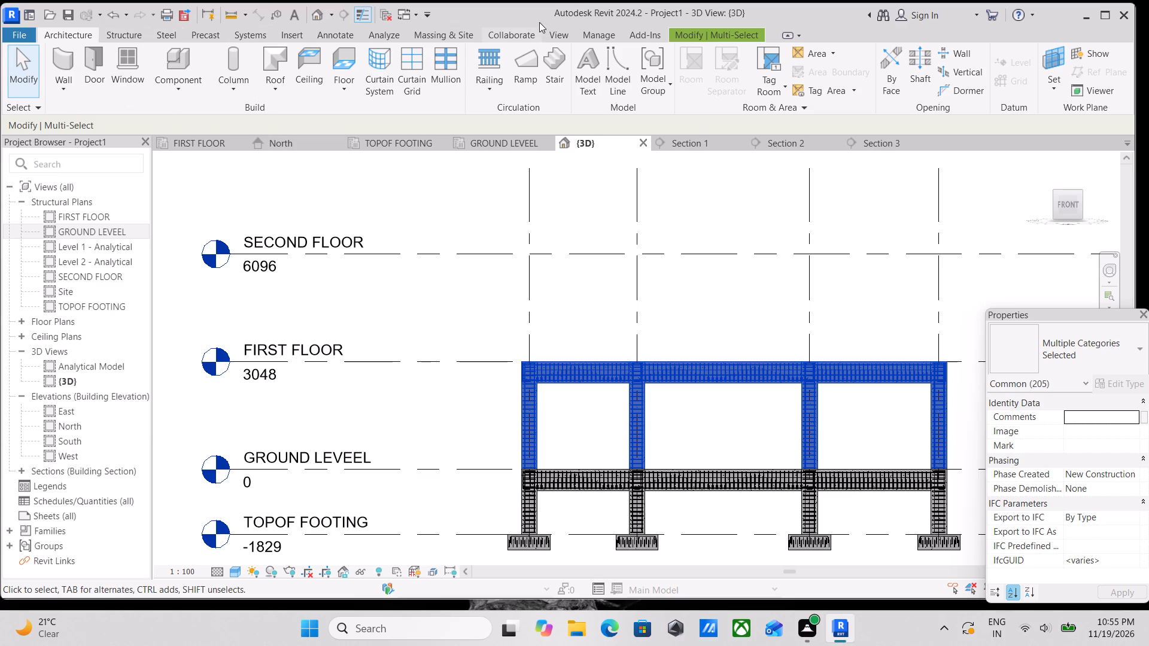
left_click(728, 28)
left_click(120, 33)
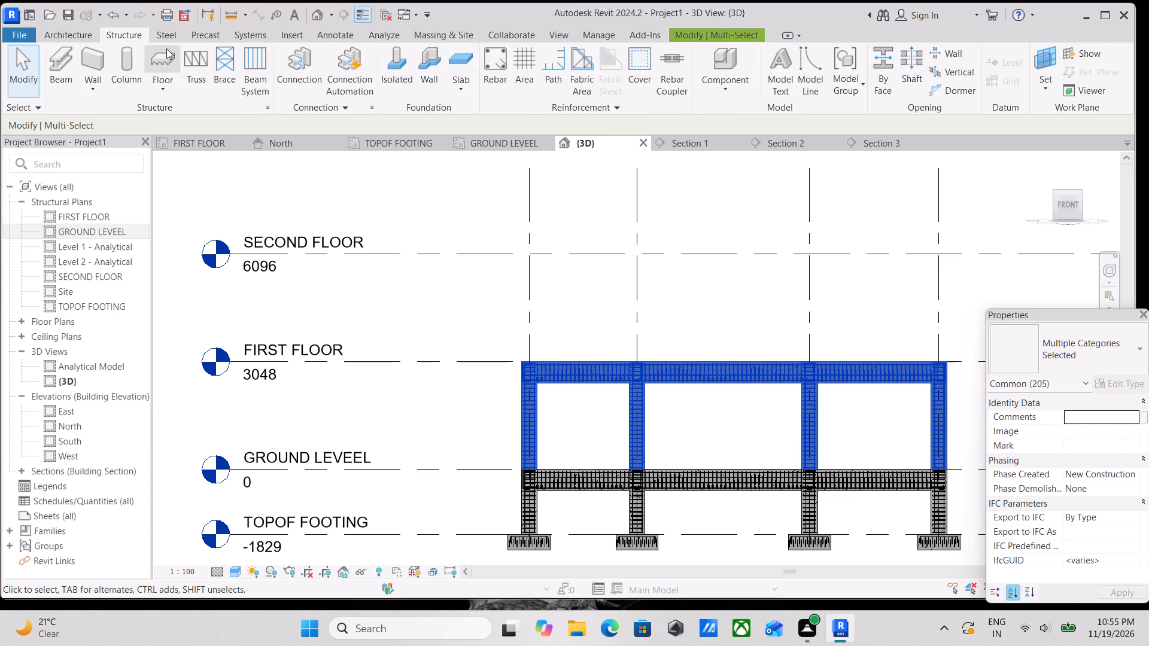
left_click(564, 29)
left_click(598, 34)
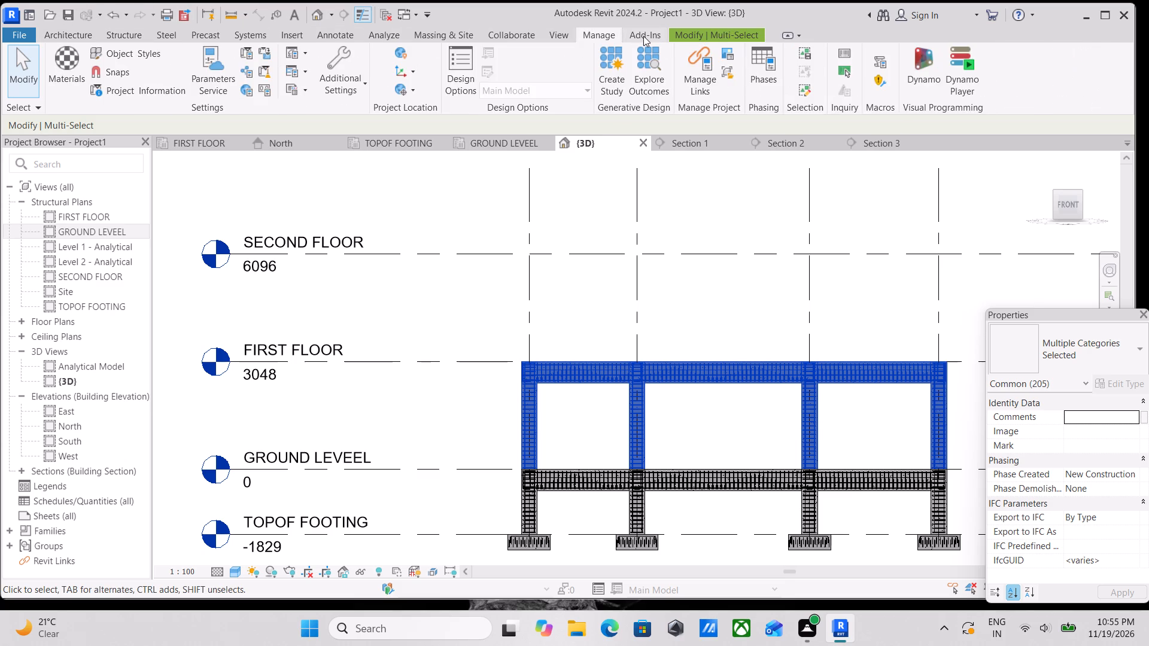
left_click(643, 36)
left_click(683, 37)
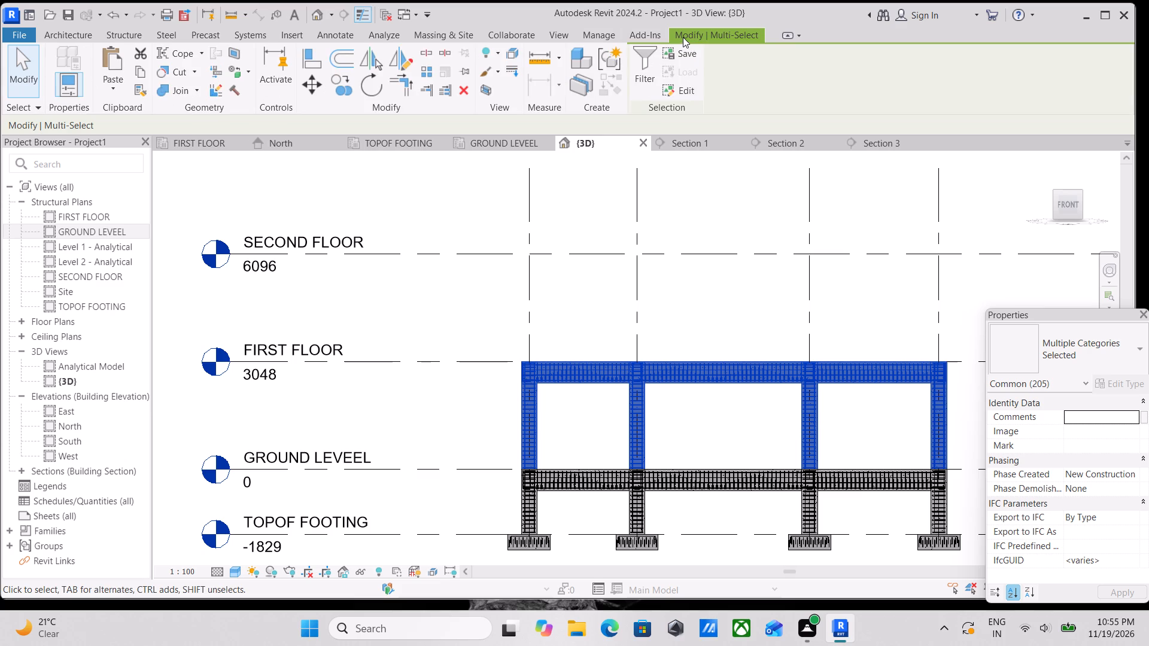
left_click(142, 64)
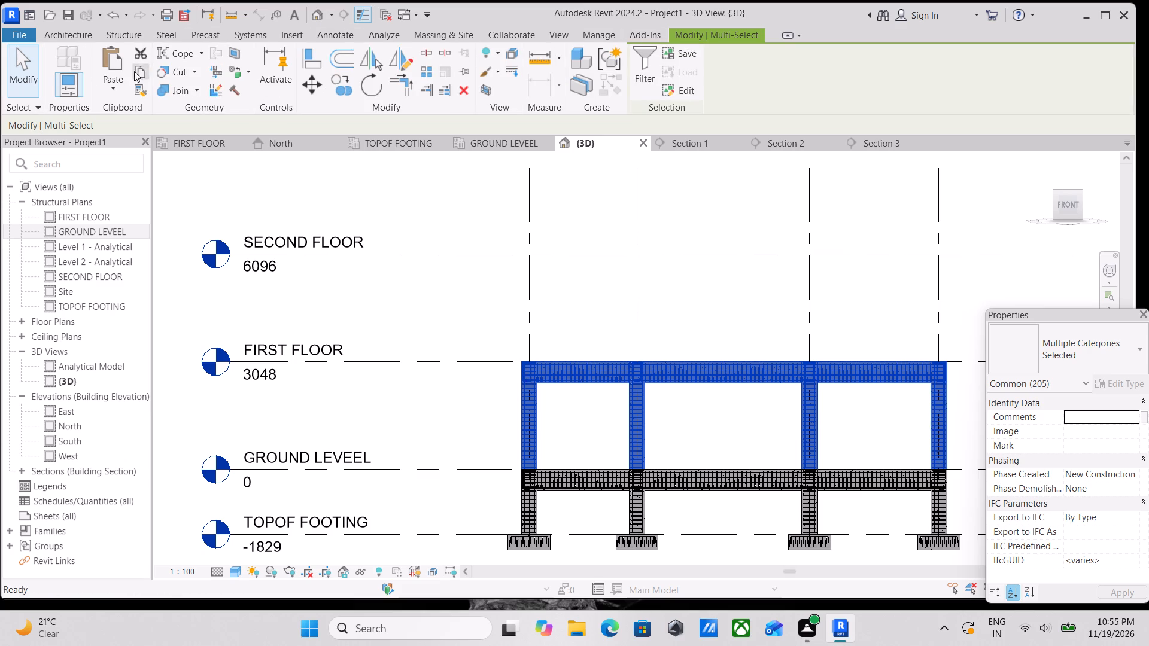
left_click(118, 81)
left_click(177, 142)
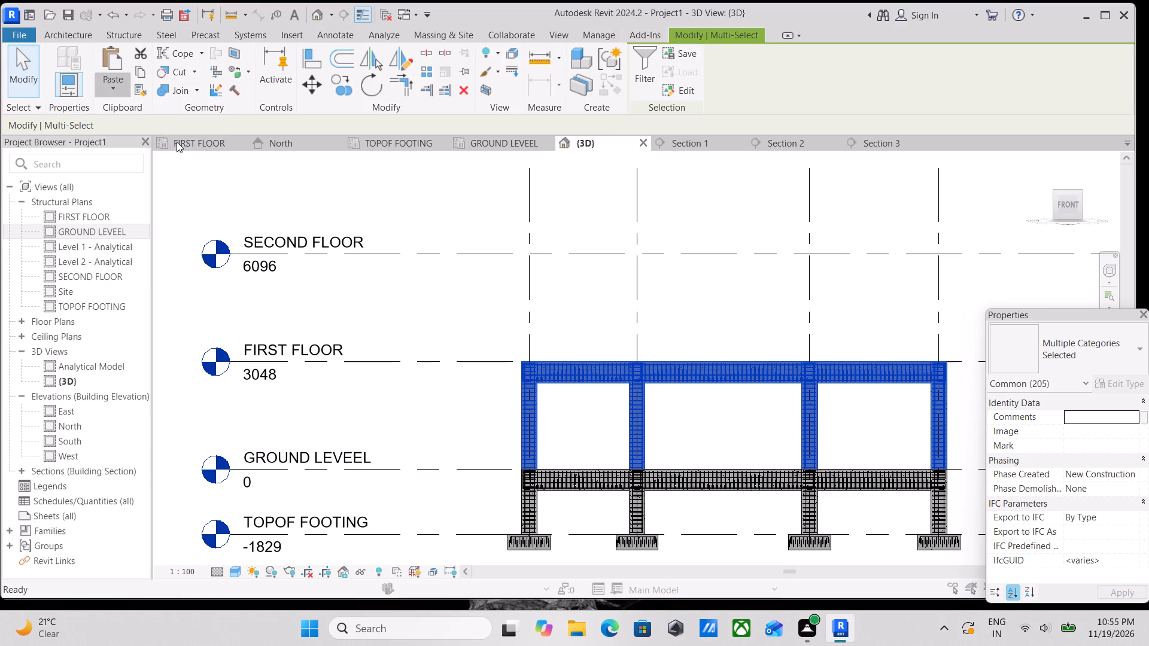
left_click(506, 233)
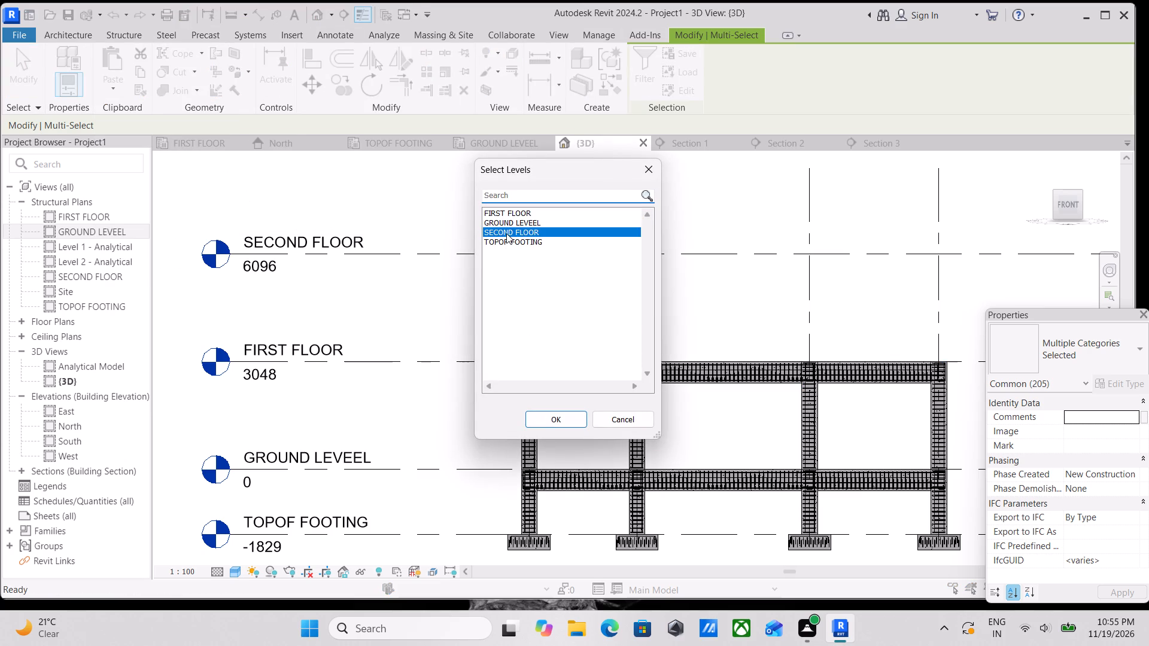
left_click(575, 423)
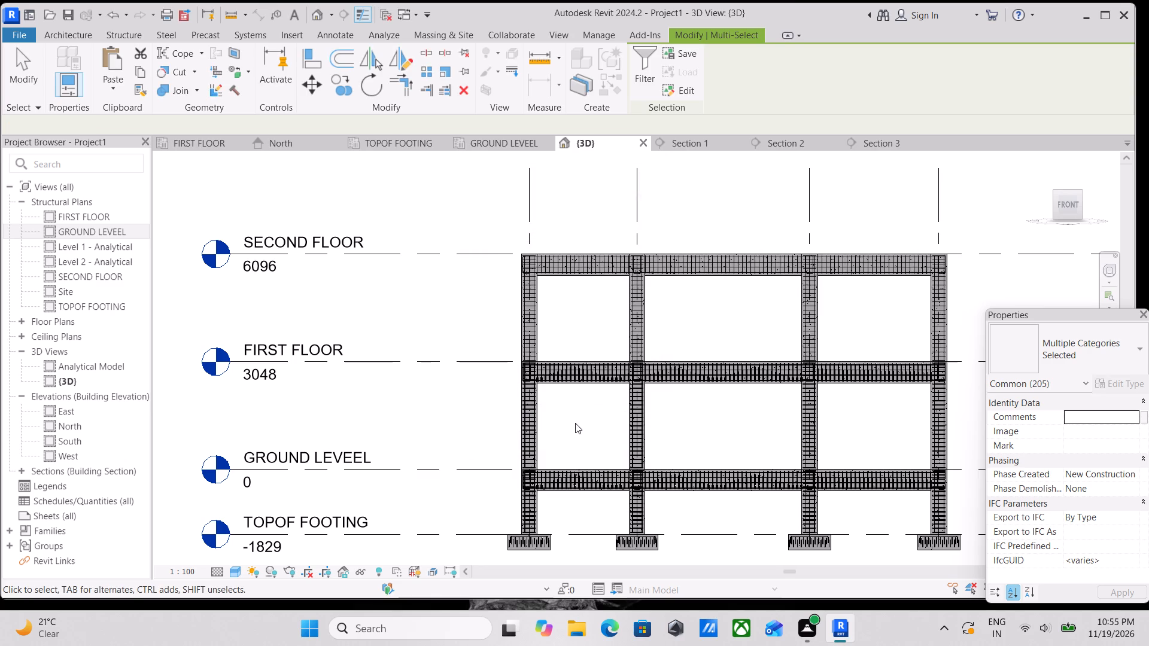
scroll(604, 409, "down", 4)
middle_click_drag(682, 431, 571, 553, "shift")
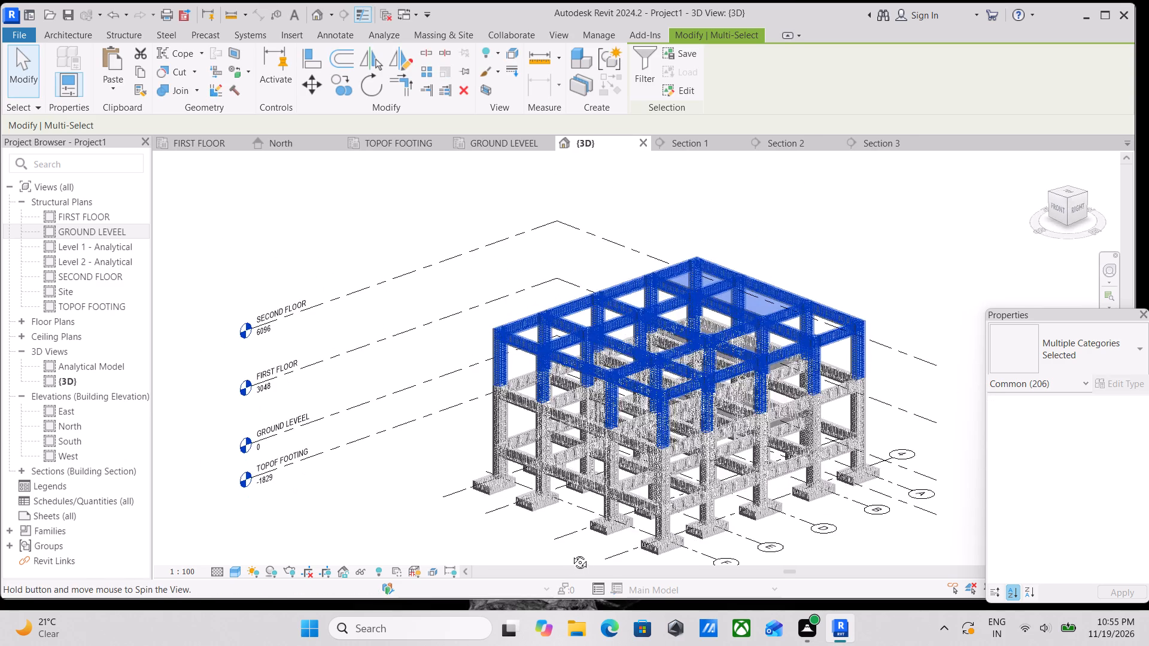
middle_click_drag(571, 553, 564, 554, "shift")
key("Escape")
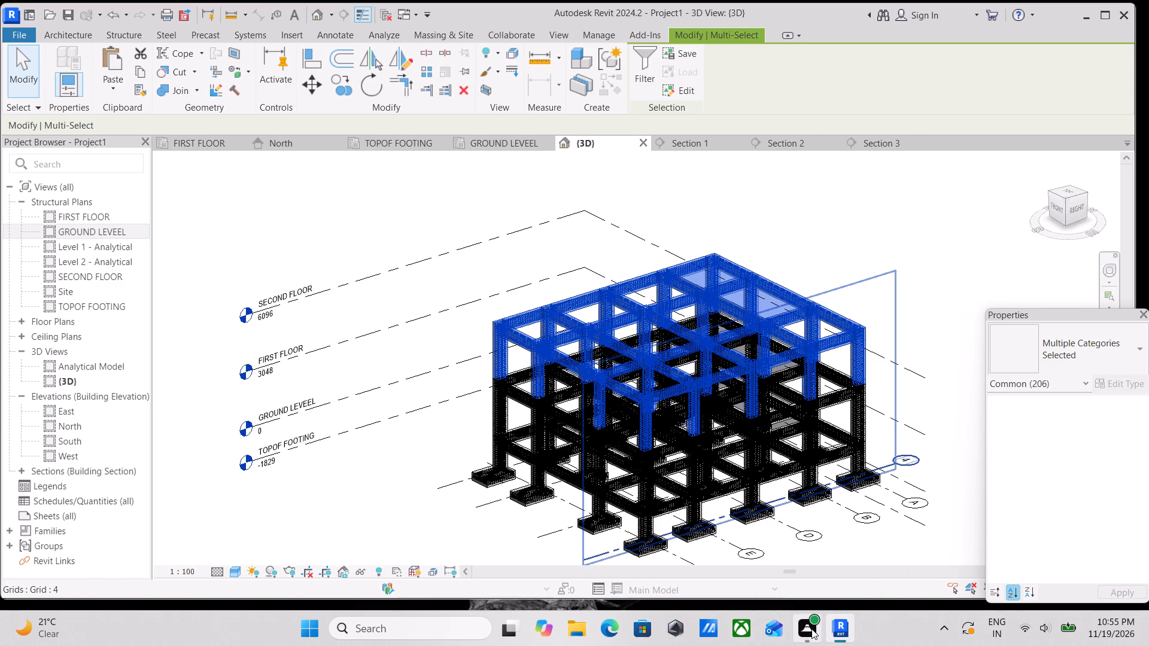
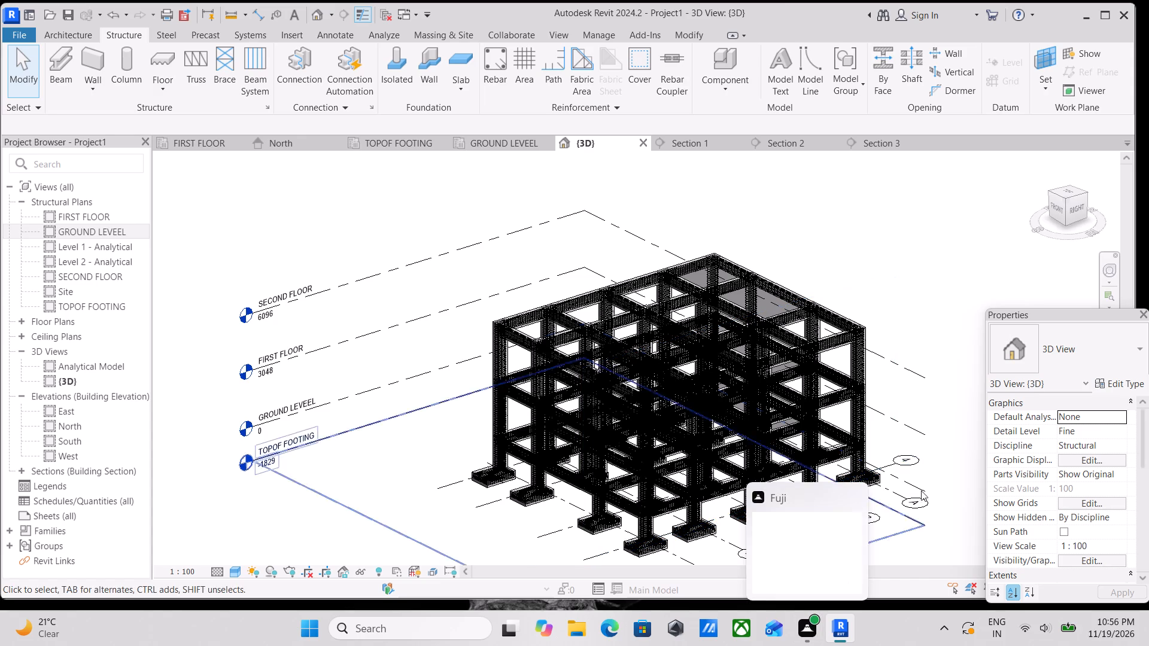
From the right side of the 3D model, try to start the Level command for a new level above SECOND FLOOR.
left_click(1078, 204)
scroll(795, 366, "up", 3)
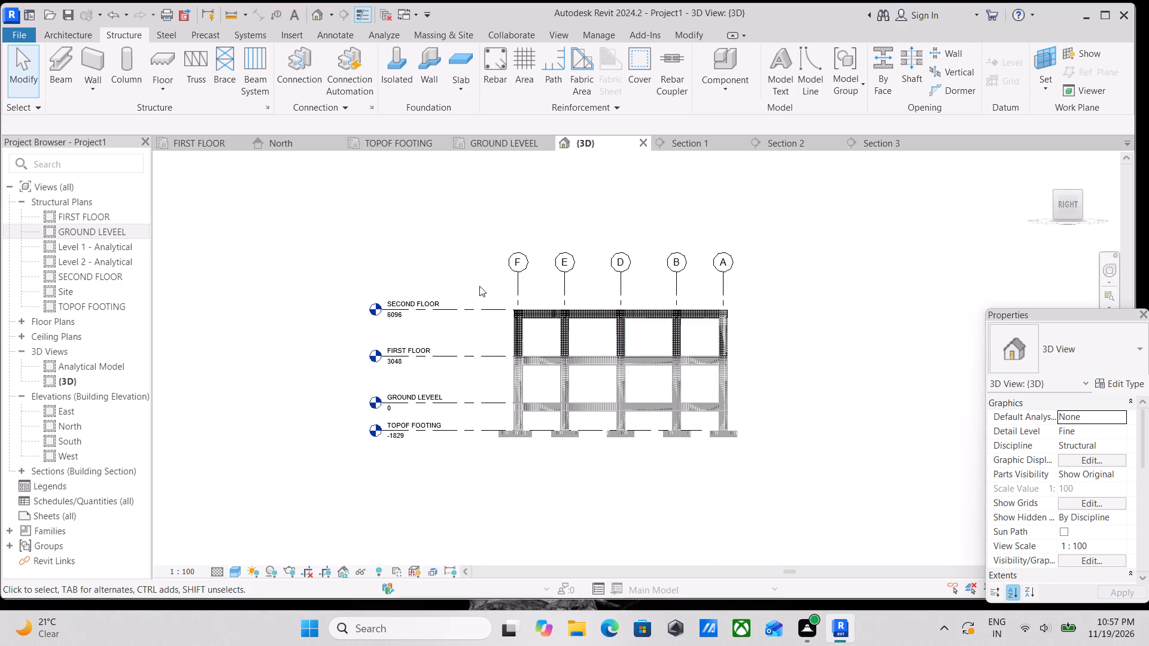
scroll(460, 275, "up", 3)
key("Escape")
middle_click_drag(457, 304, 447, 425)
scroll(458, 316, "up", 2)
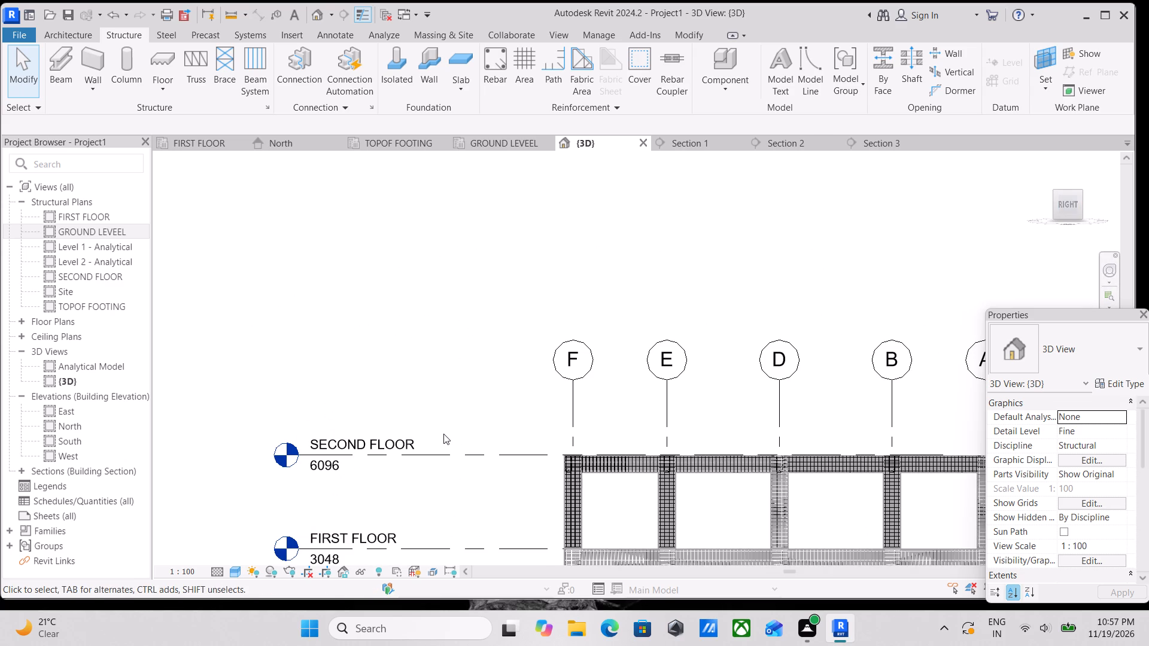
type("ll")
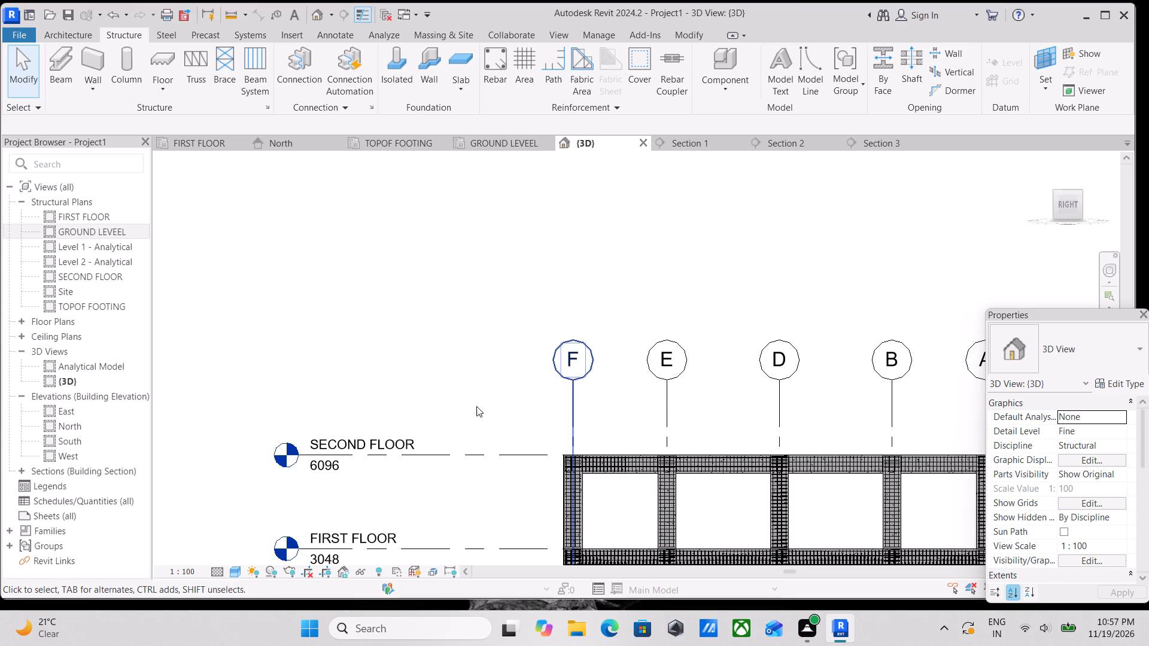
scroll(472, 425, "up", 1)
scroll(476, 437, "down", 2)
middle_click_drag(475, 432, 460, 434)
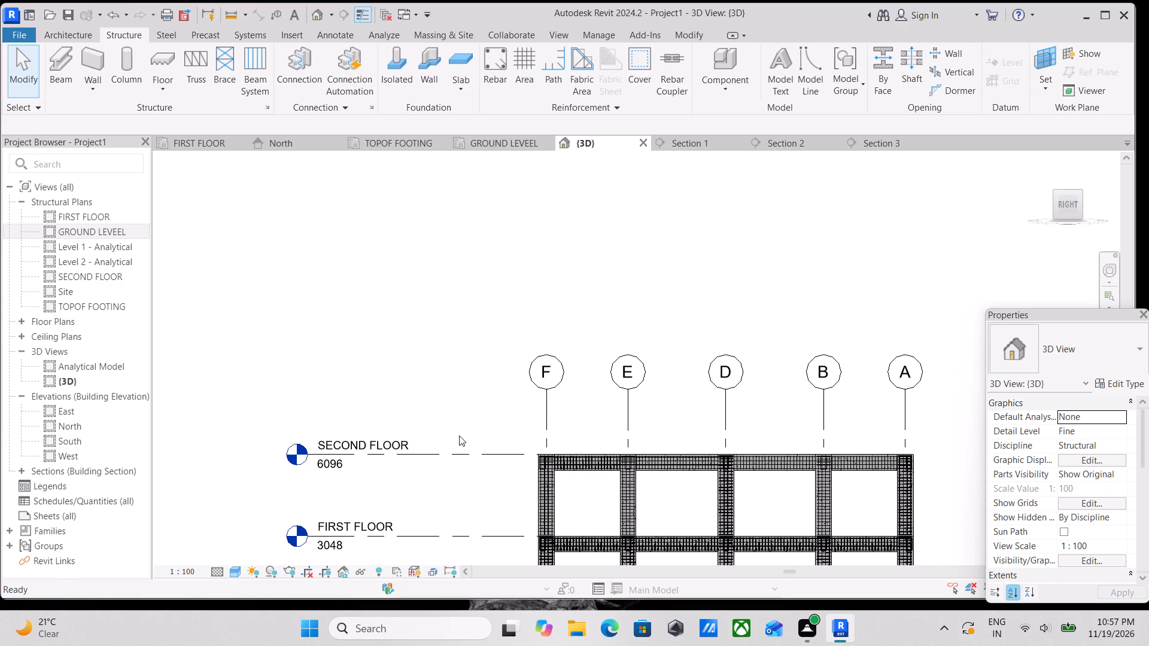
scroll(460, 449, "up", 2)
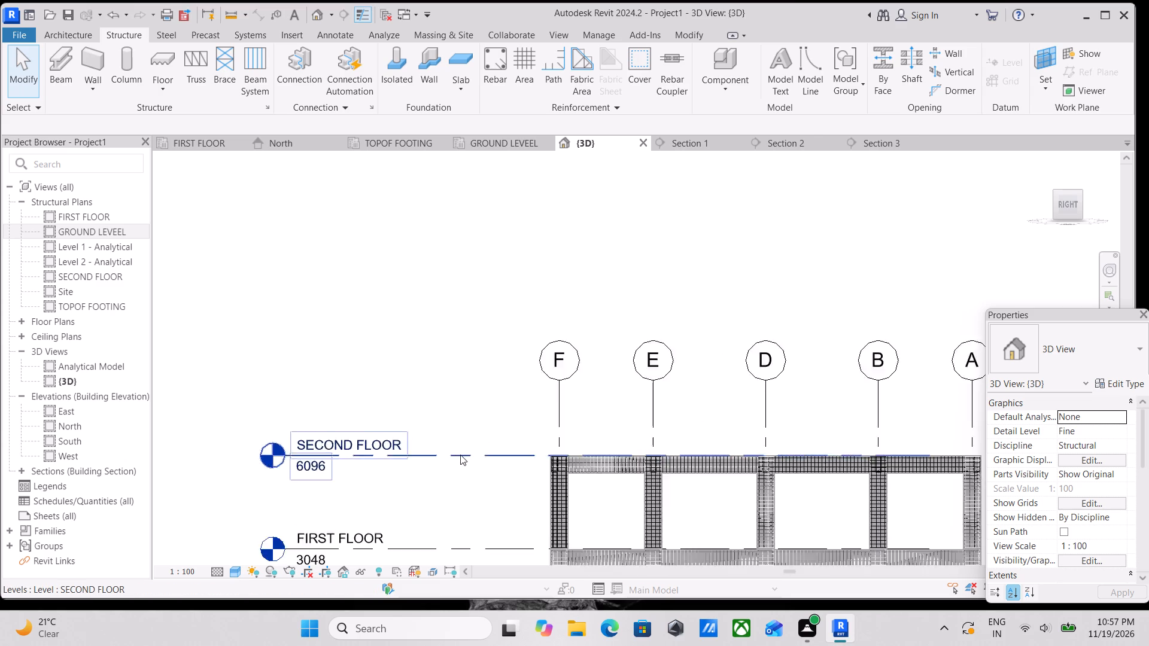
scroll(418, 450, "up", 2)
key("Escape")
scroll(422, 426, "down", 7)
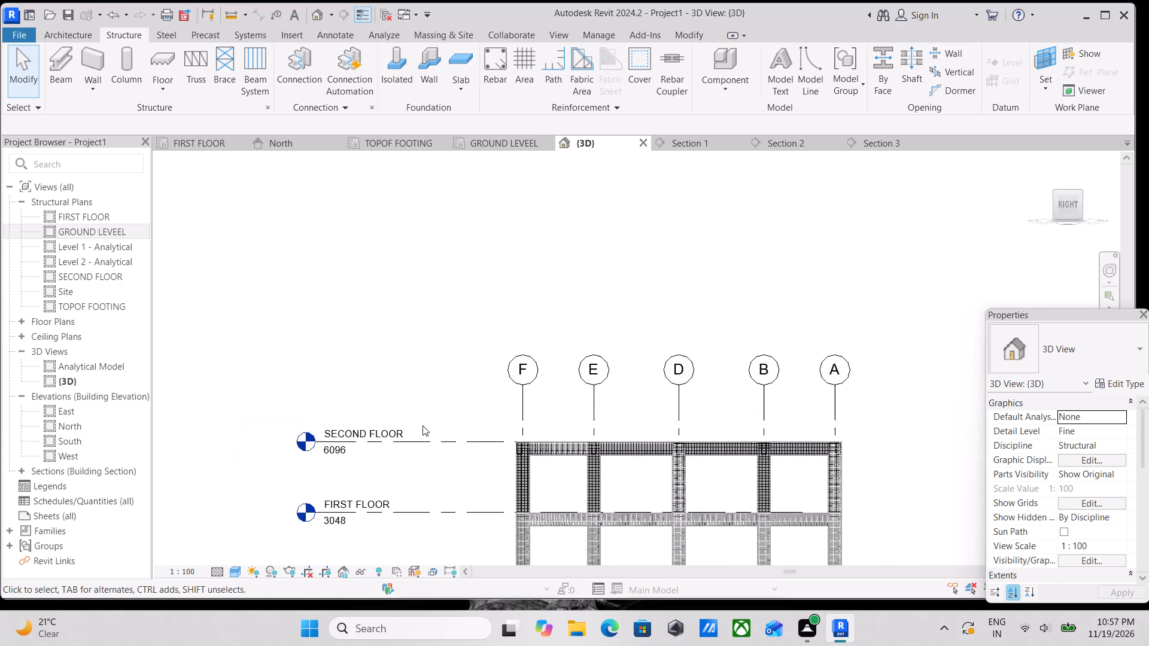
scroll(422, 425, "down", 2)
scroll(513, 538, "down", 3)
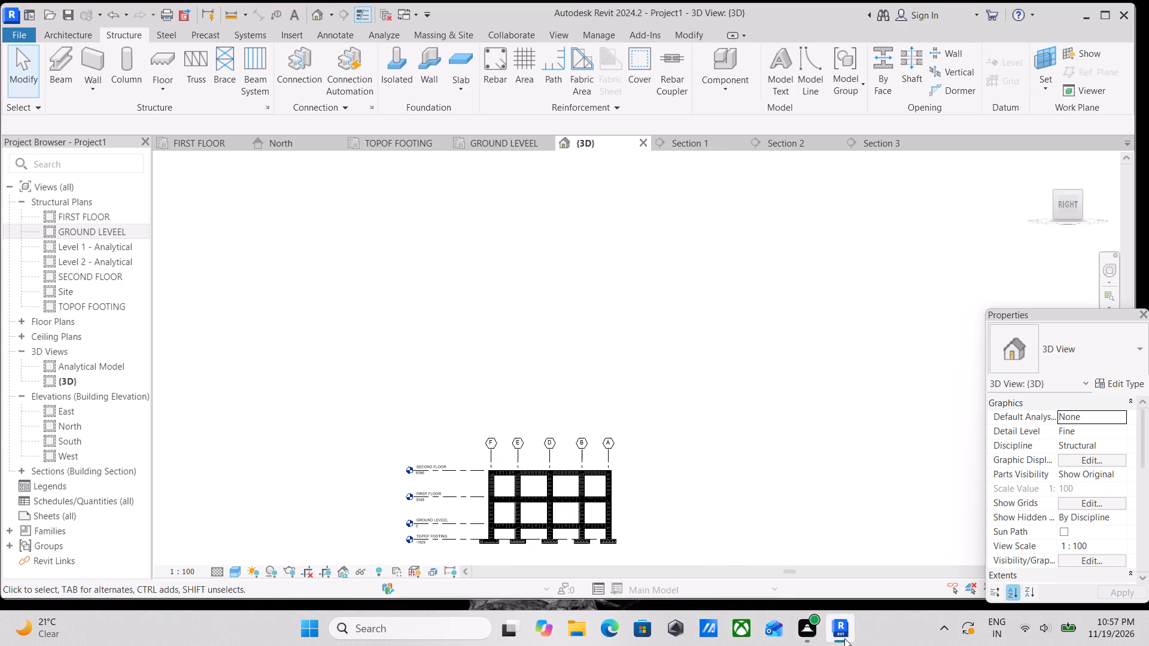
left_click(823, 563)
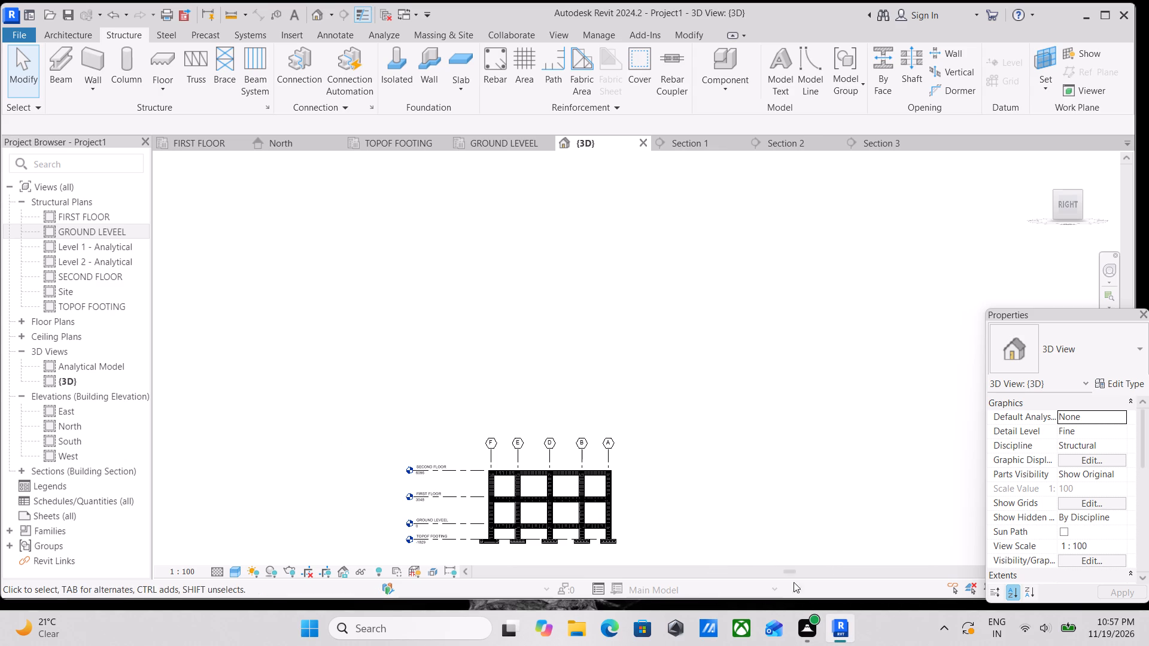
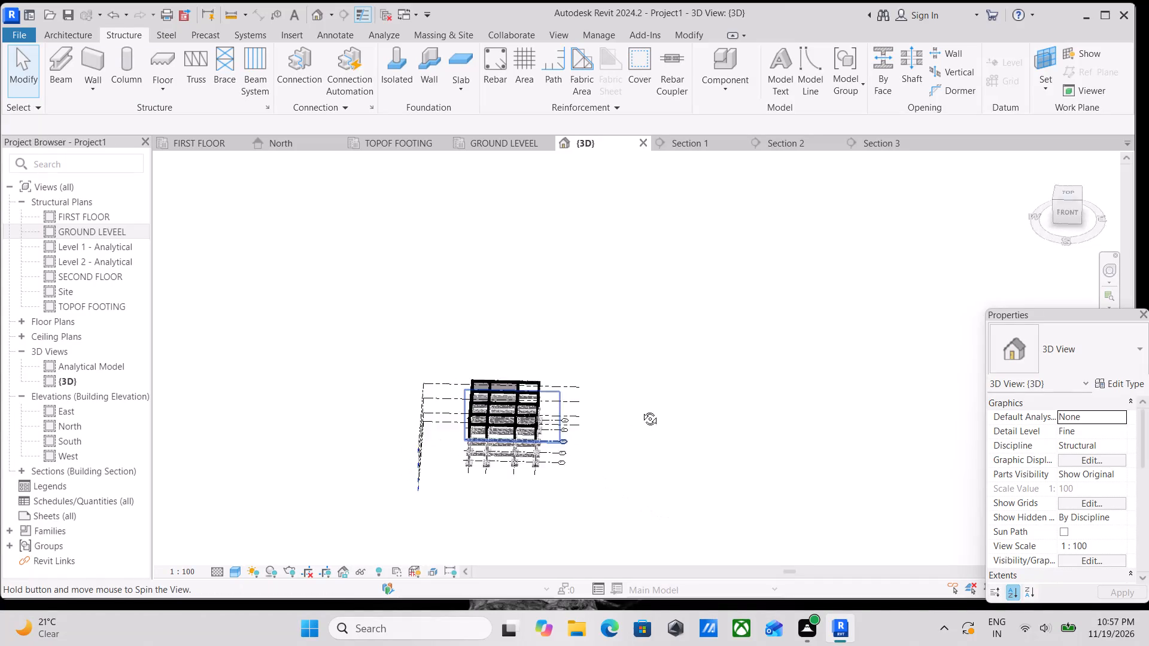
Examine the reinforced frame and its levels in 3D from the left and front sides, up close and as a whole.
middle_click_drag(436, 452, 556, 377, "shift")
scroll(556, 377, "up", 2, "shift")
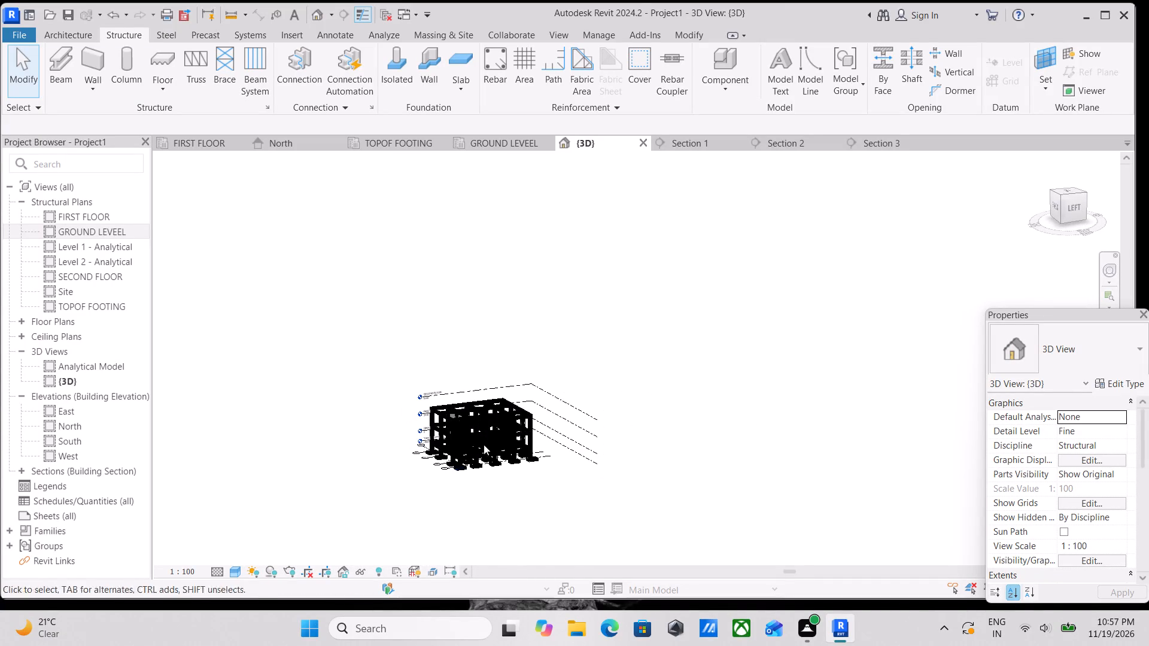
scroll(484, 444, "up", 1, "shift")
middle_click_drag(448, 452, 403, 408)
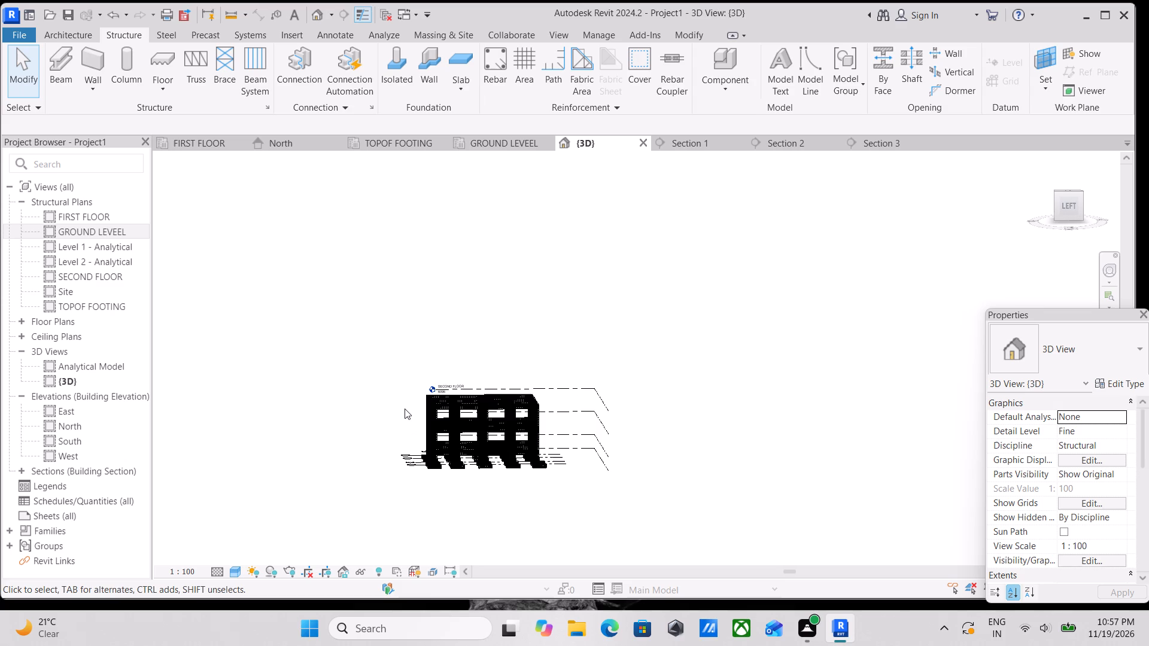
scroll(449, 396, "up", 5)
scroll(479, 521, "up", 3)
middle_click_drag(461, 436, 528, 520)
scroll(528, 523, "up", 1)
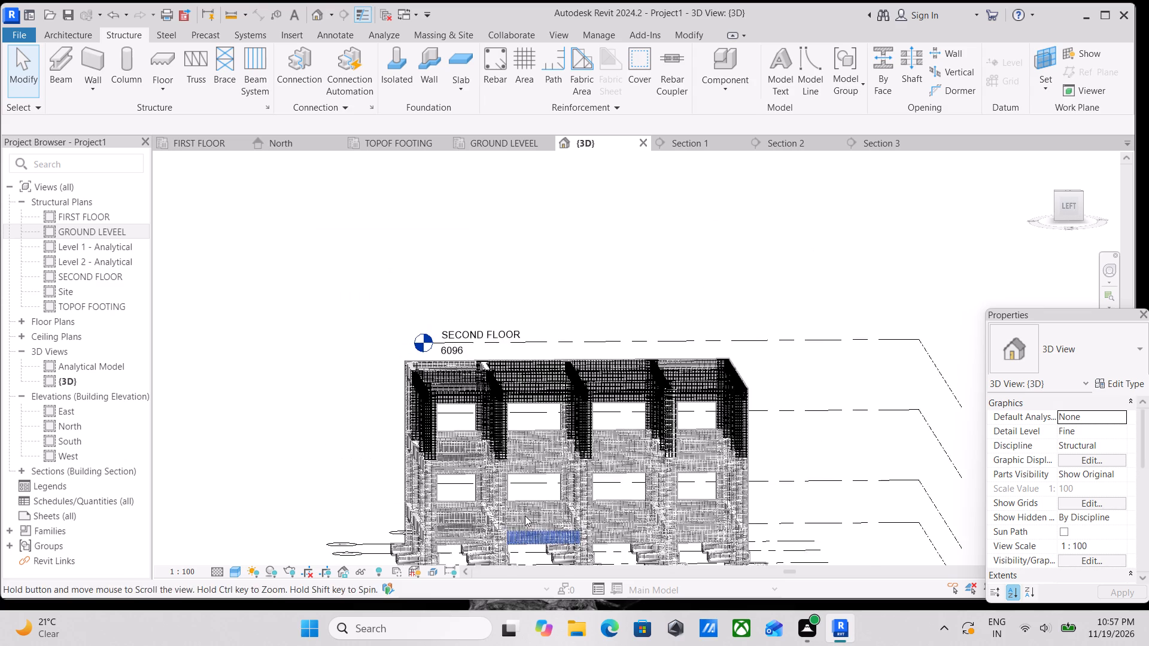
scroll(525, 516, "up", 5)
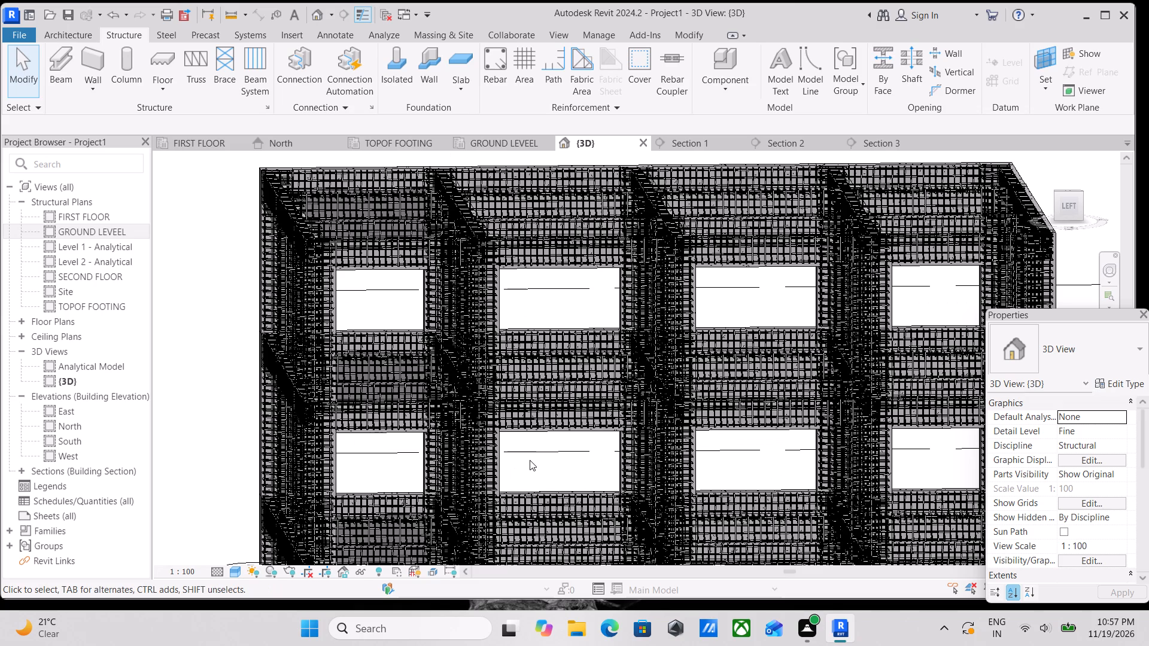
scroll(620, 483, "down", 4)
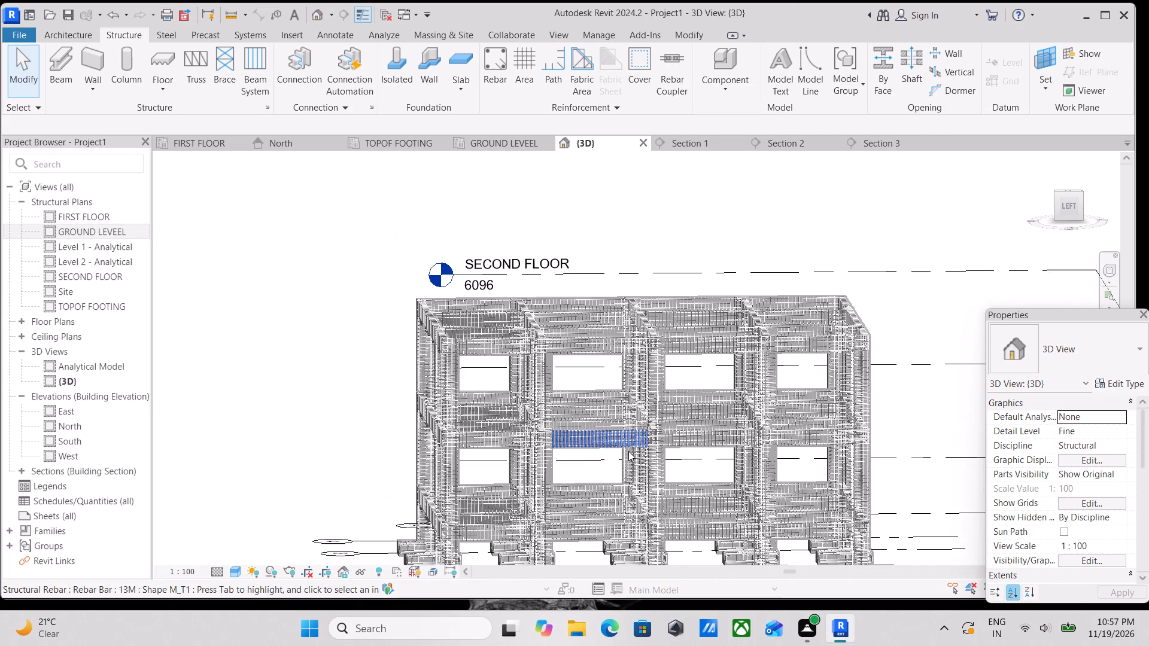
middle_click_drag(629, 453, 463, 504, "shift")
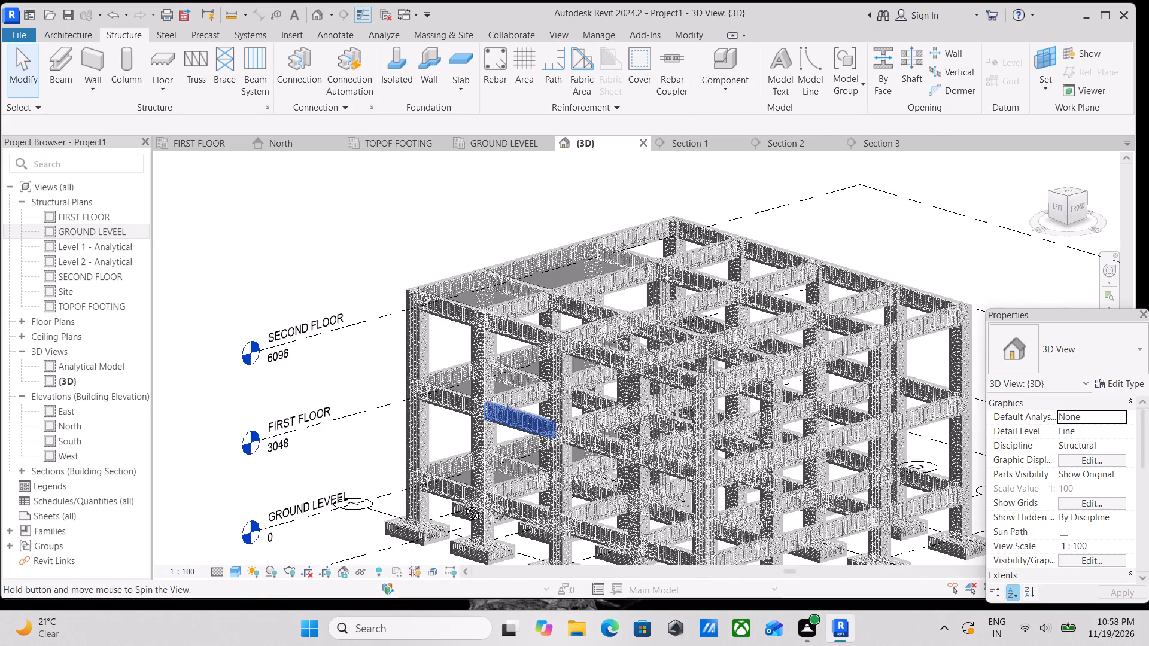
middle_click_drag(463, 504, 506, 478, "shift")
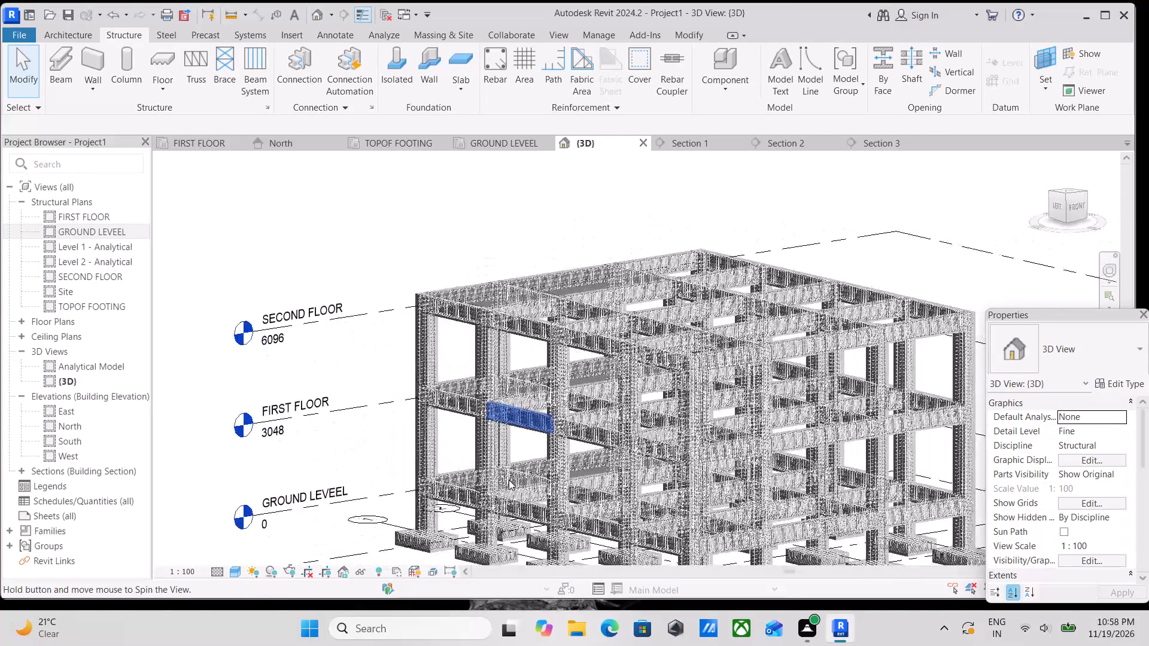
Select all instances of the 13M rebar type, starting from a column bar, and temporarily hide them in the 3D view.
scroll(527, 439, "up", 4)
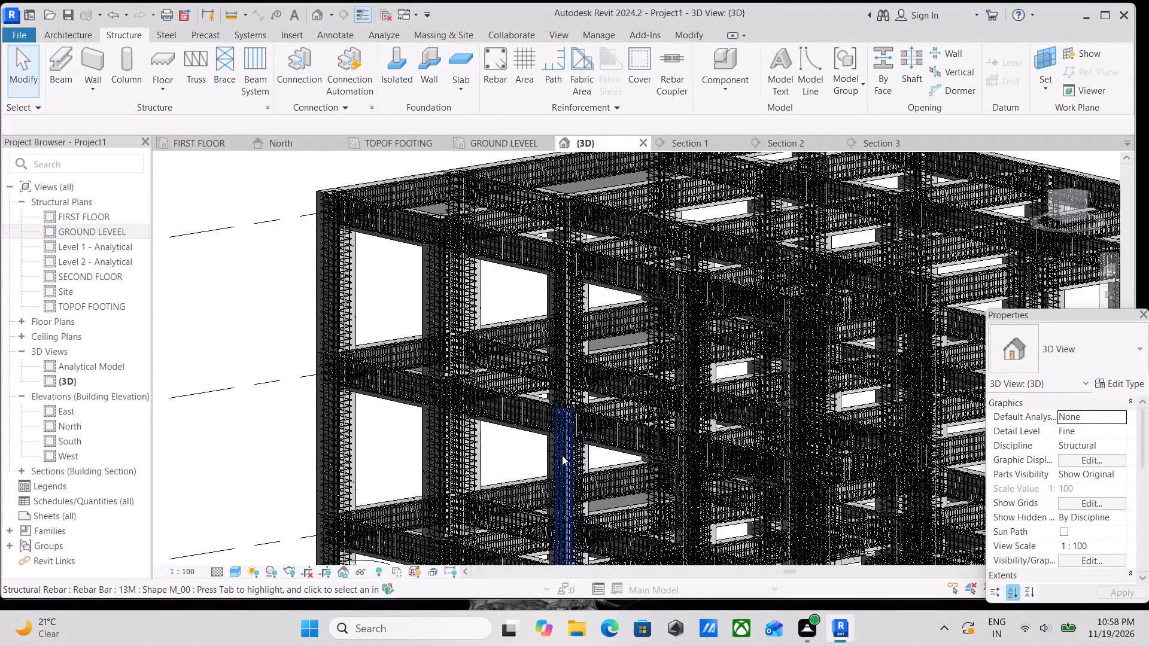
left_click(566, 465)
type("sa")
type("hh")
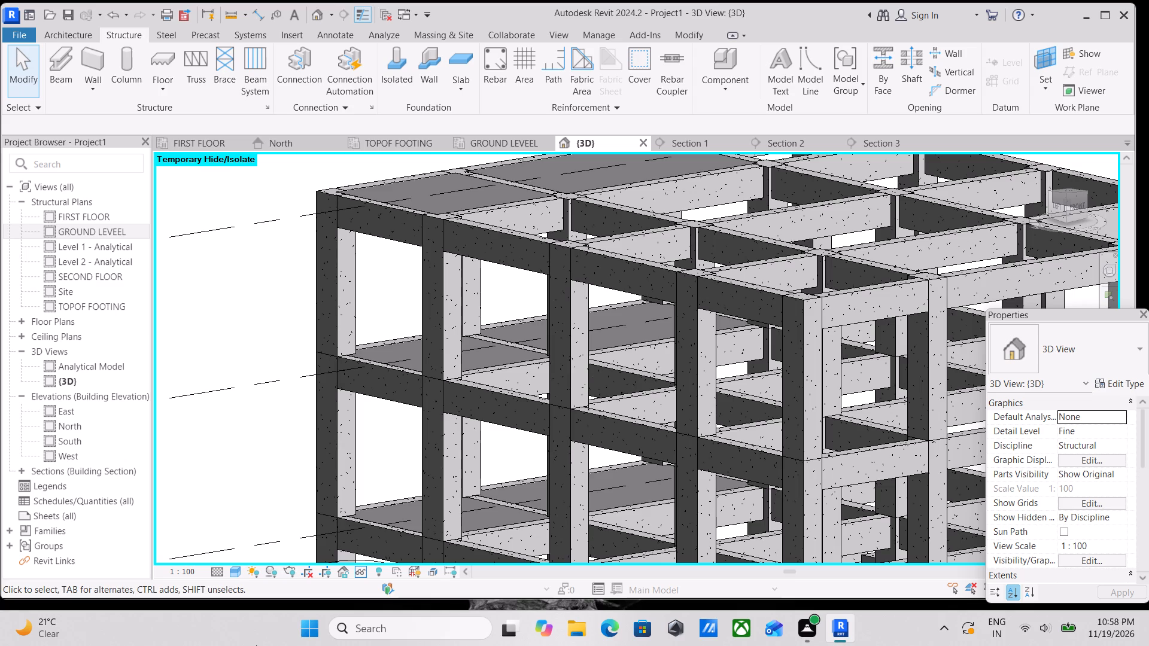
Examine the bare concrete frame, with its beams, columns, footings and existing slabs, from all sides and from above.
scroll(516, 473, "down", 3)
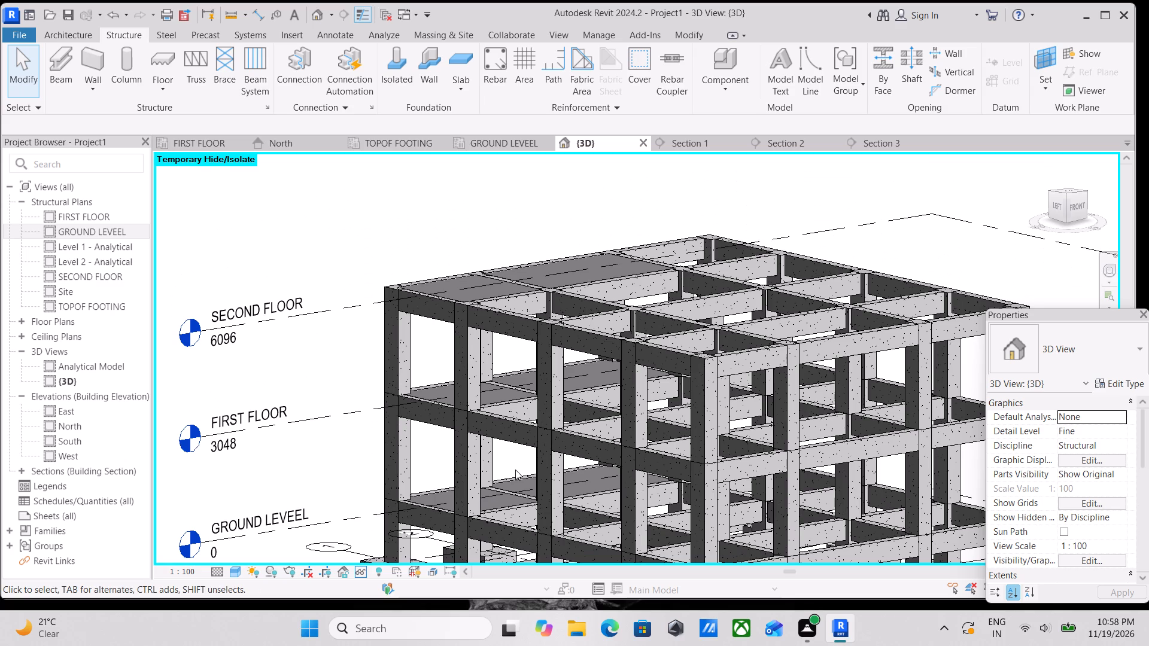
scroll(658, 342, "down", 4)
scroll(658, 342, "up", 1)
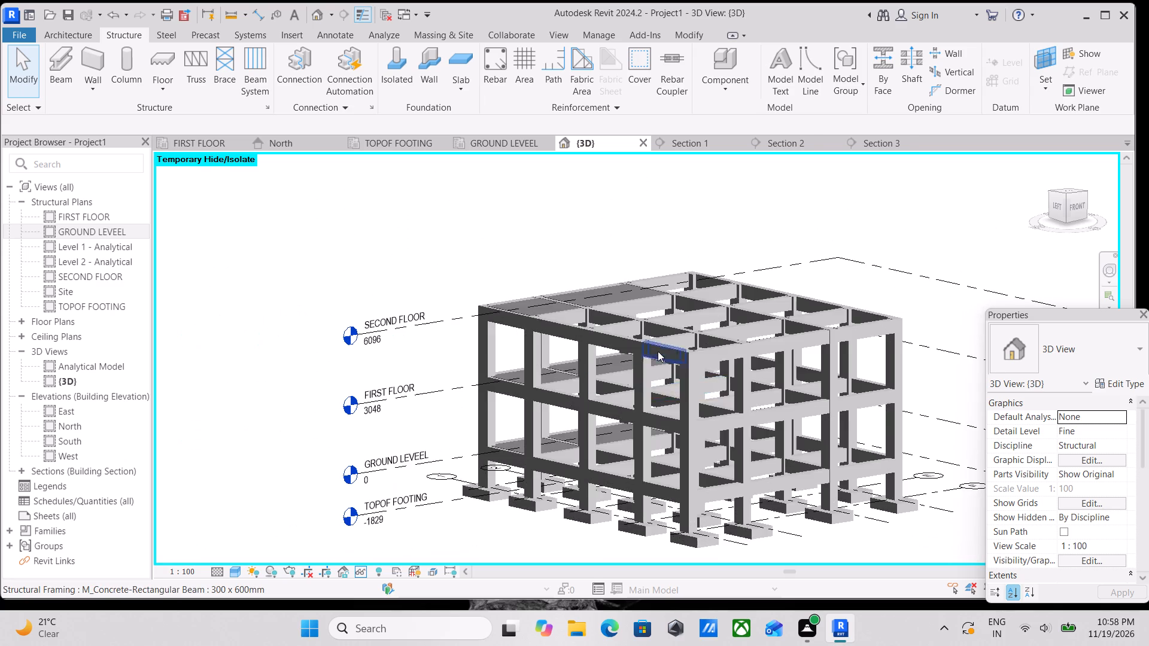
middle_click_drag(692, 418, 507, 462, "shift")
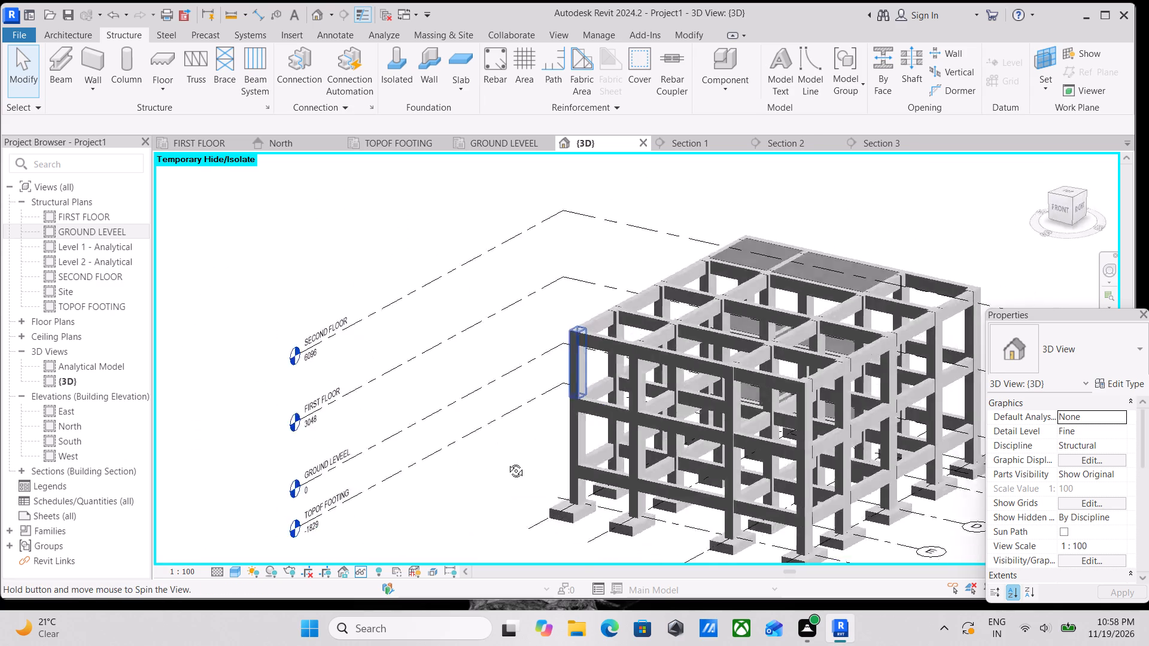
middle_click_drag(507, 462, 940, 422, "shift")
middle_click_drag(757, 423, 754, 334, "shift")
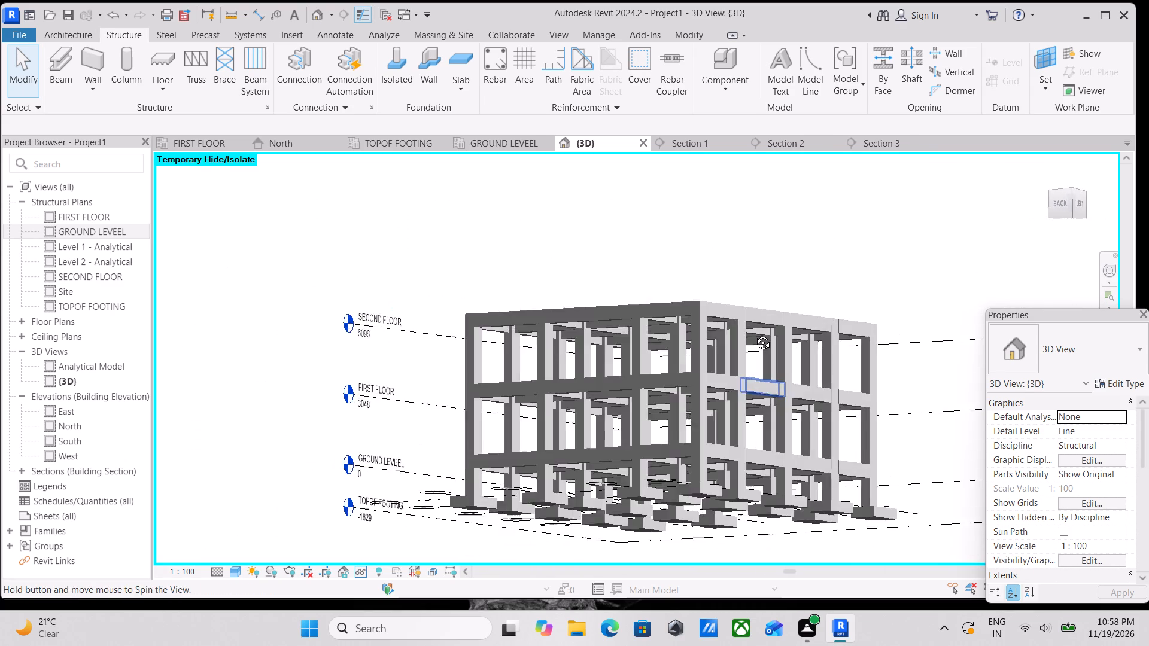
middle_click_drag(754, 334, 727, 355, "shift")
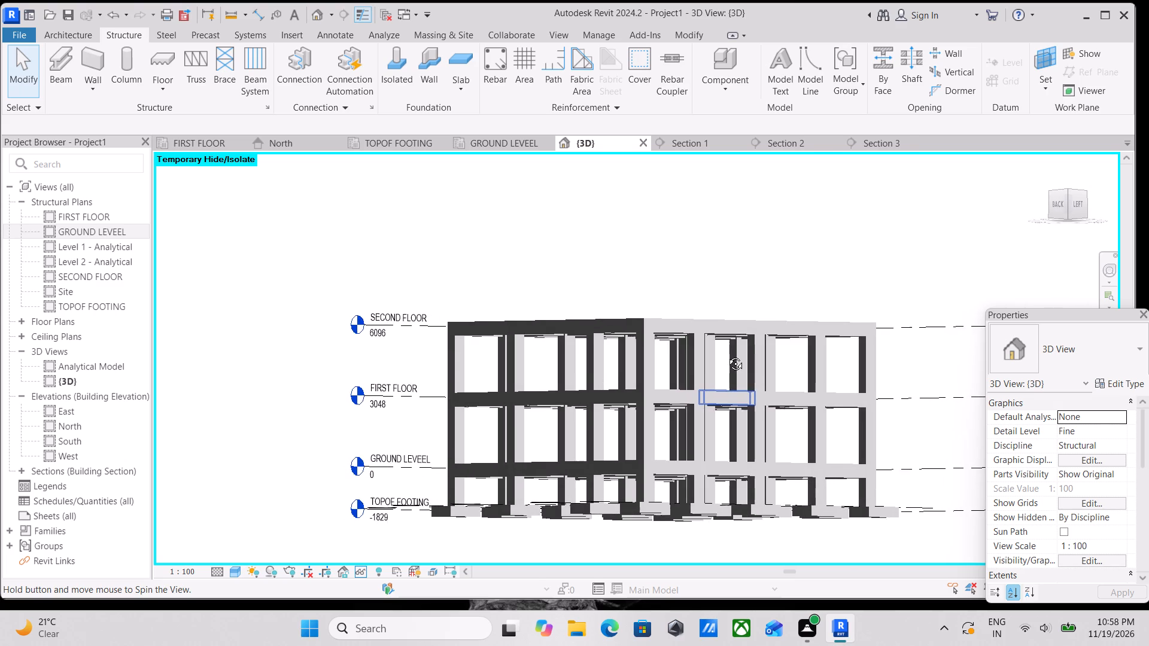
middle_click_drag(727, 355, 734, 358, "shift")
middle_click_drag(729, 368, 734, 342, "shift")
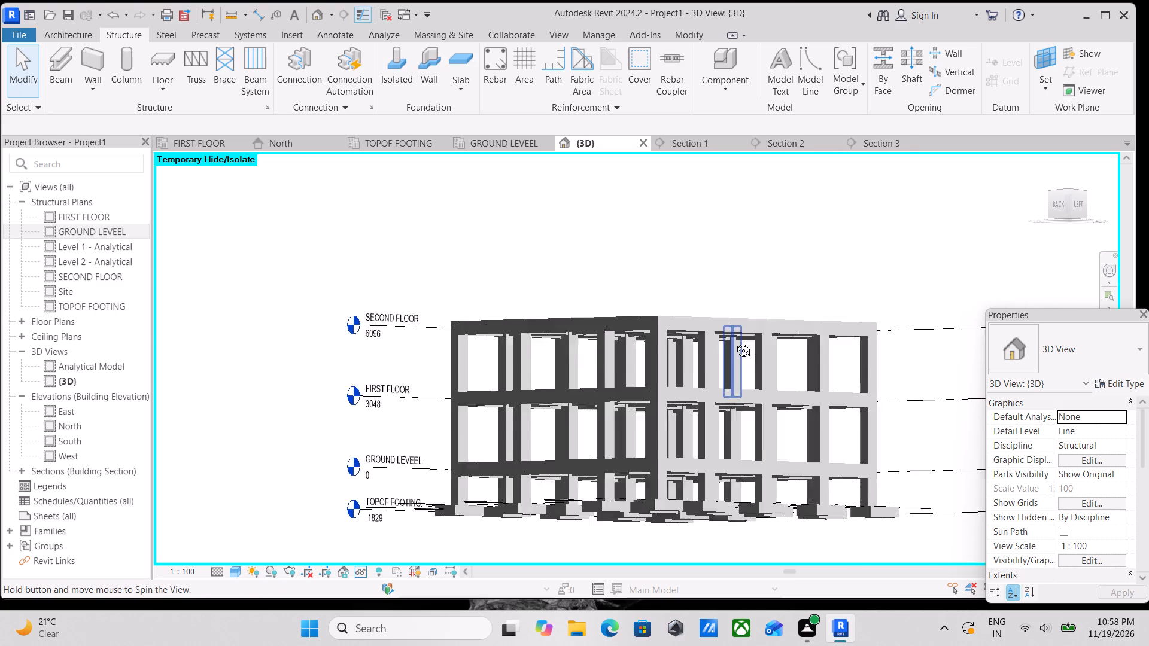
middle_click_drag(734, 342, 746, 357, "shift")
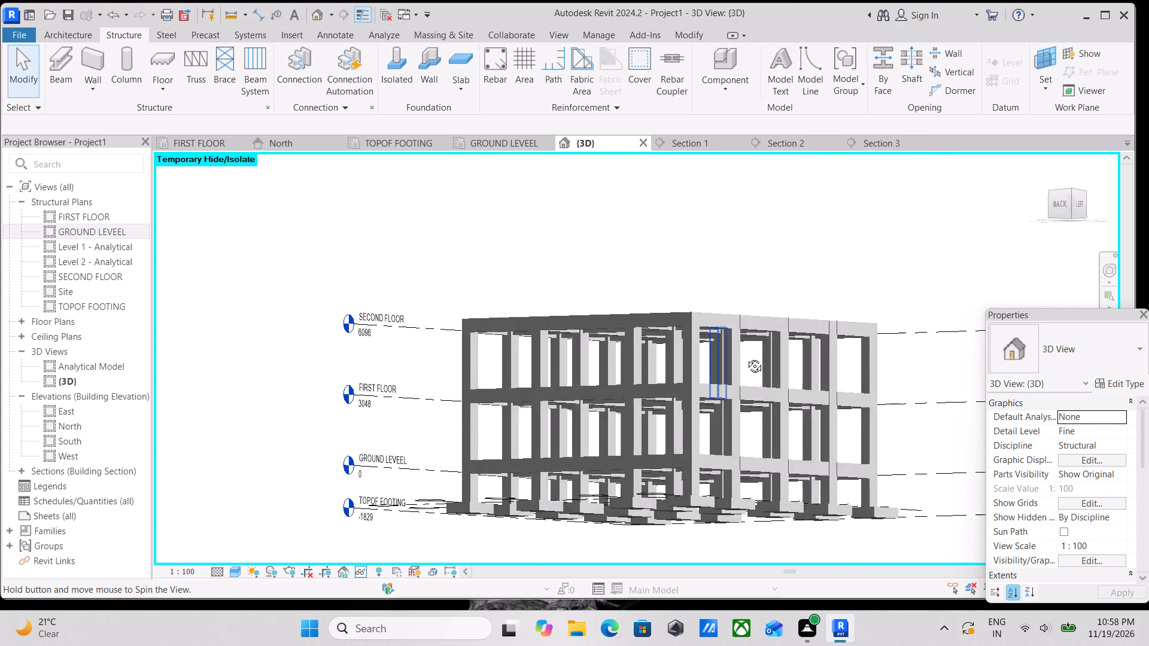
middle_click_drag(746, 357, 556, 419, "shift")
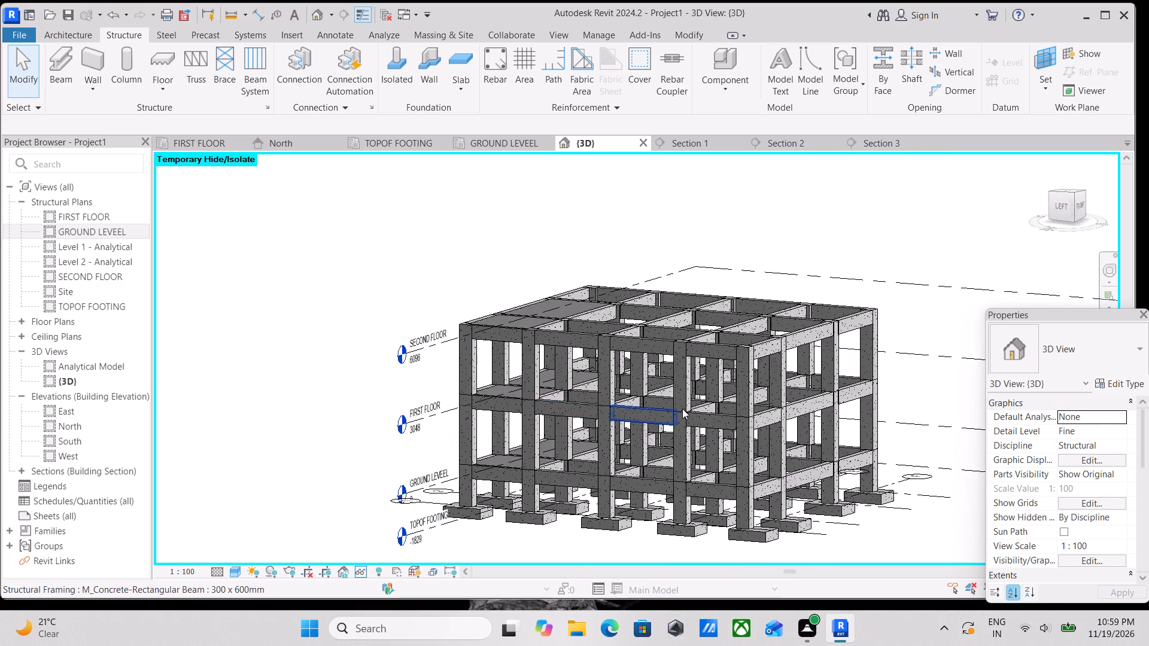
scroll(680, 403, "up", 1, "shift")
middle_click_drag(677, 402, 527, 440, "shift")
scroll(606, 415, "down", 2)
middle_click_drag(606, 415, 510, 344)
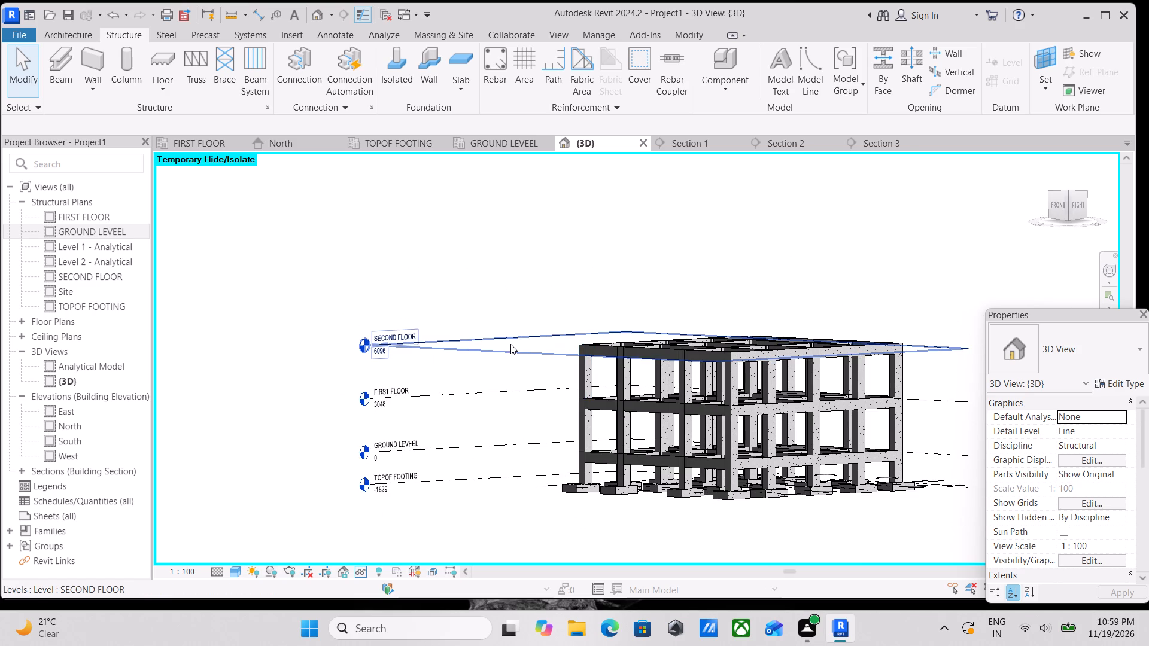
middle_click_drag(593, 346, 495, 296)
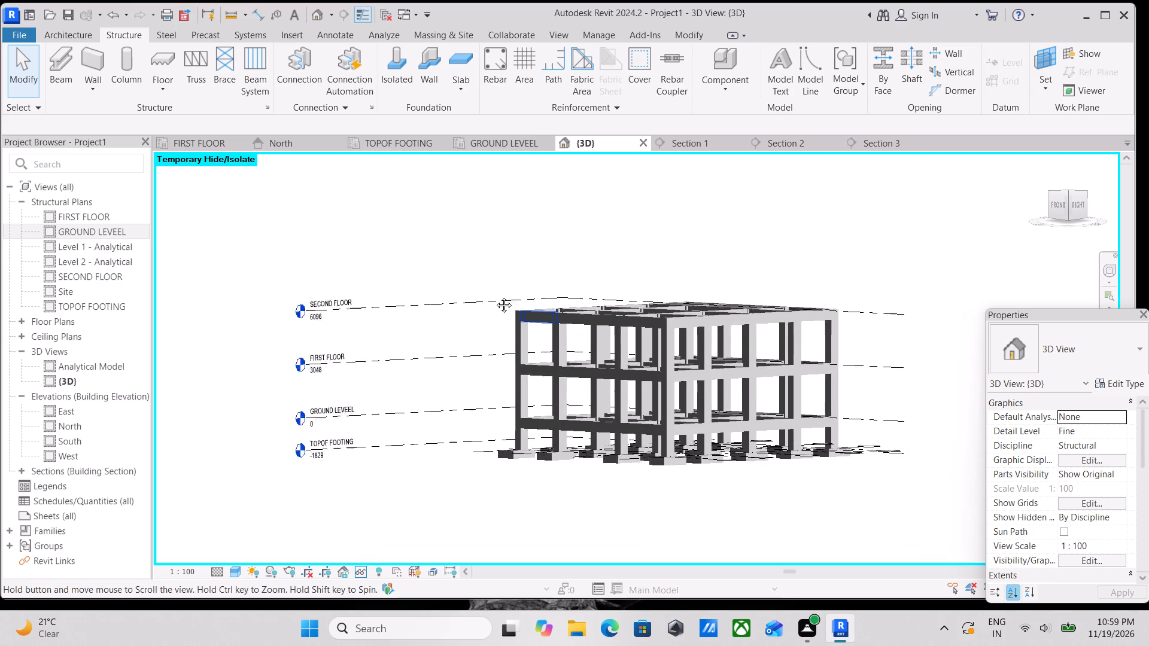
middle_click_drag(495, 296, 439, 273)
middle_click_drag(585, 362, 674, 245, "shift")
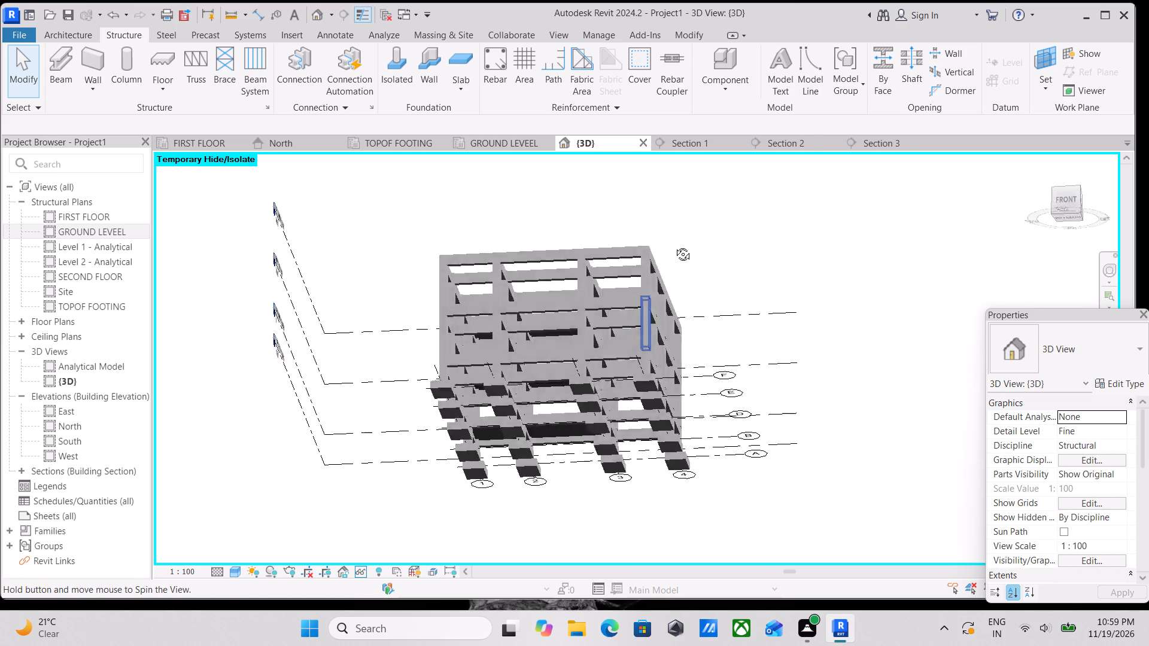
middle_click_drag(674, 245, 645, 416, "shift")
middle_click_drag(623, 293, 651, 385, "shift")
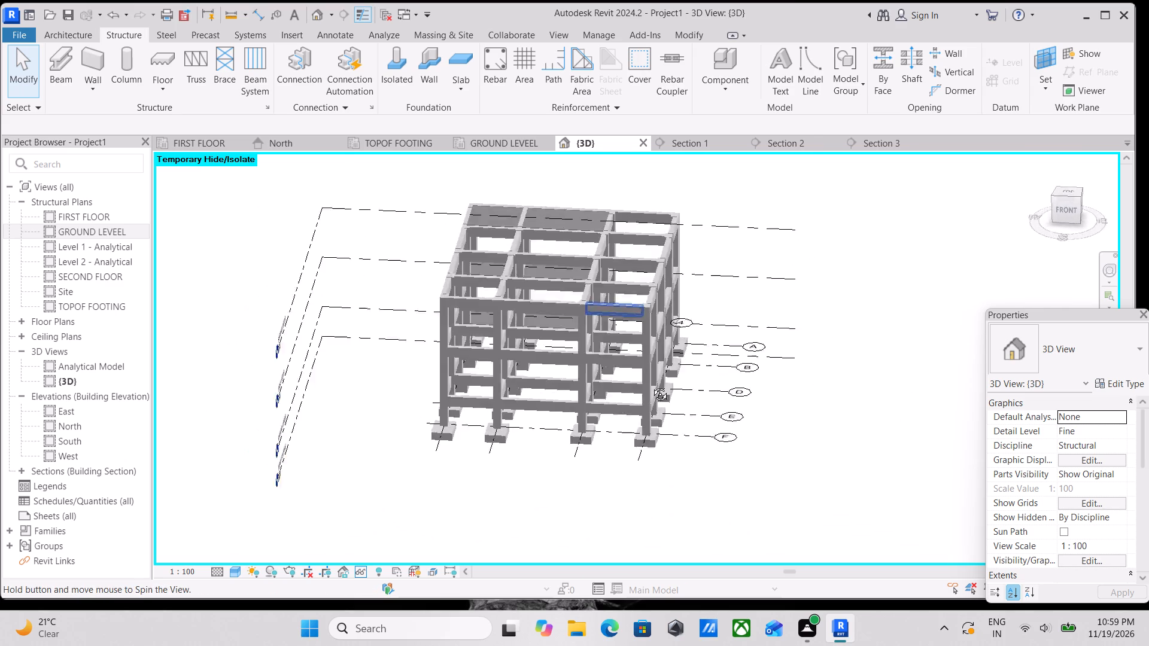
middle_click_drag(651, 385, 624, 481, "shift")
middle_click_drag(595, 263, 634, 358, "shift")
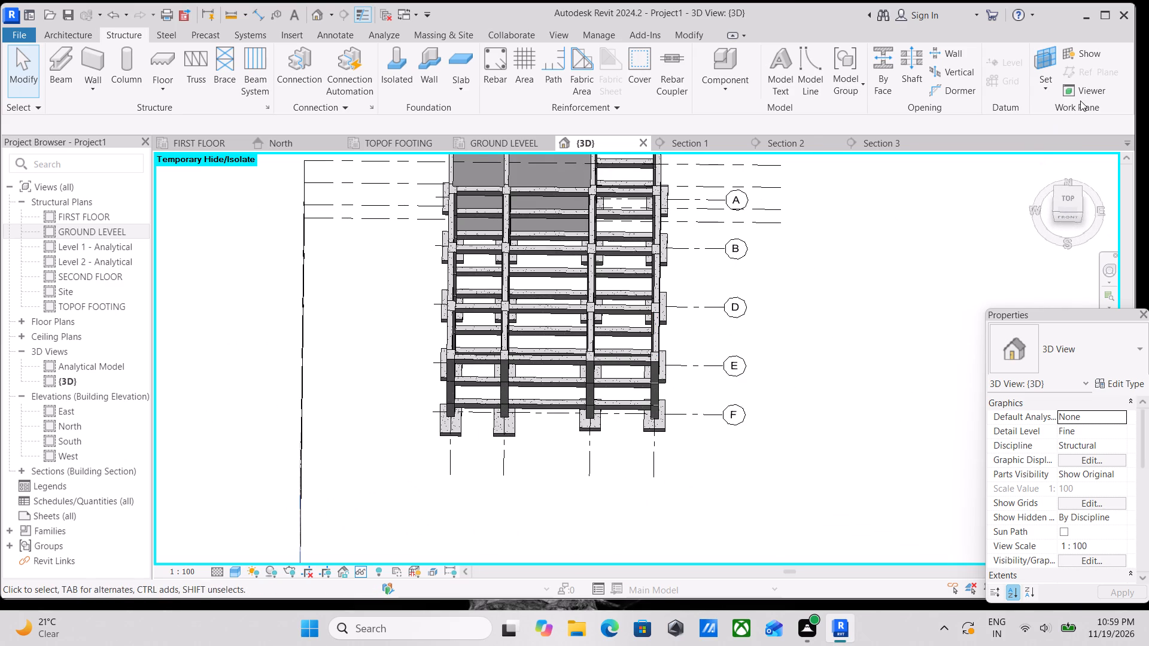
From the top view, inspect the SECOND FLOOR slab between grids A and B and the open bays beyond grid B.
left_click(1069, 196)
scroll(712, 218, "up", 2)
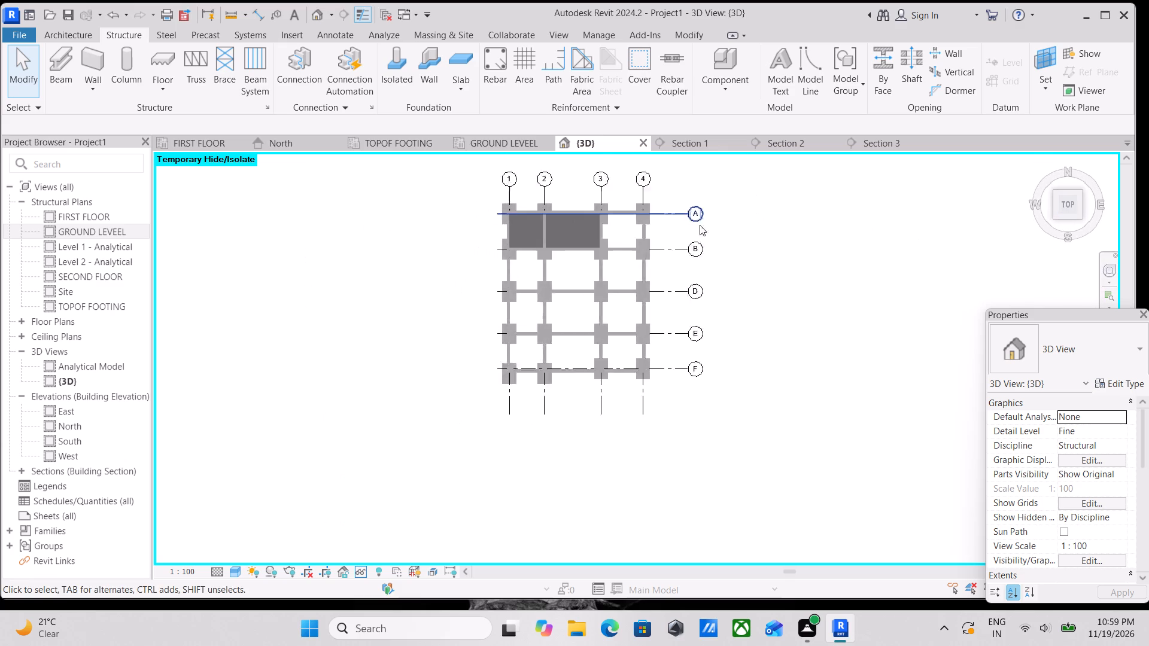
scroll(700, 225, "up", 1)
scroll(602, 281, "up", 3)
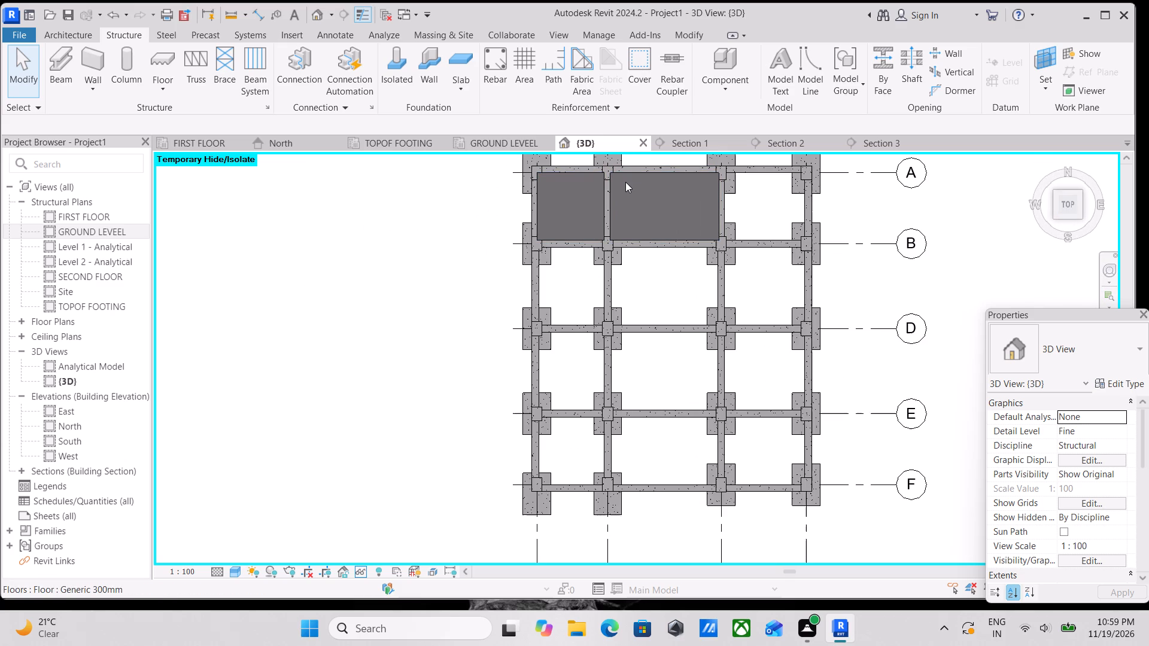
left_click(625, 178)
scroll(694, 239, "up", 2)
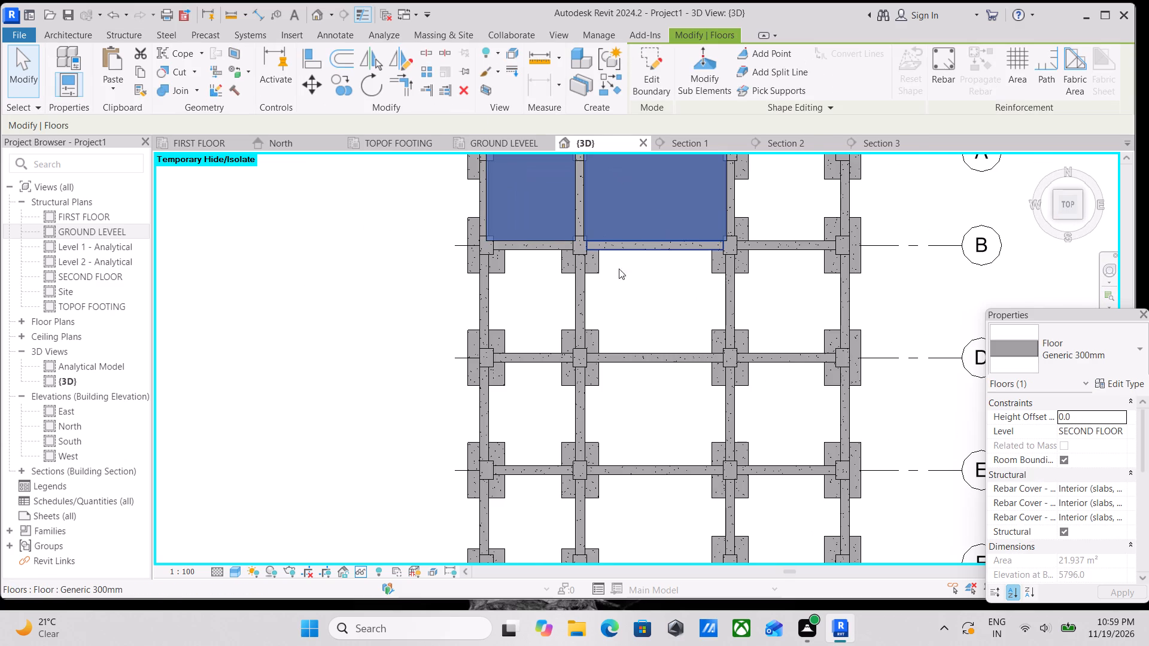
key("Escape")
scroll(501, 332, "up", 1)
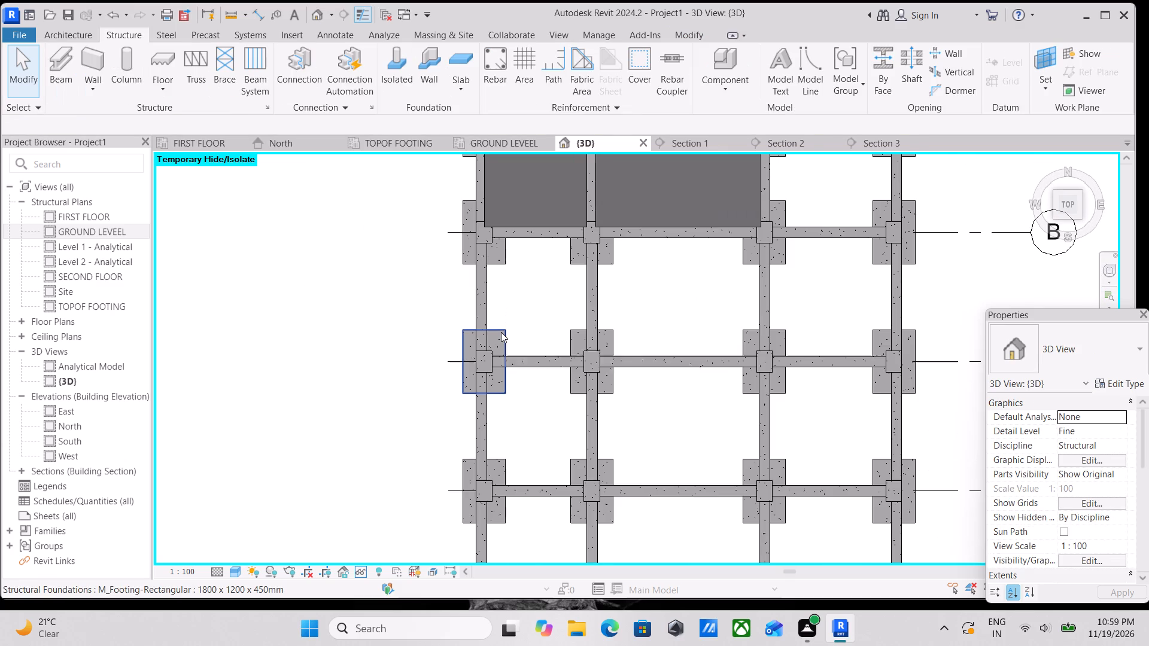
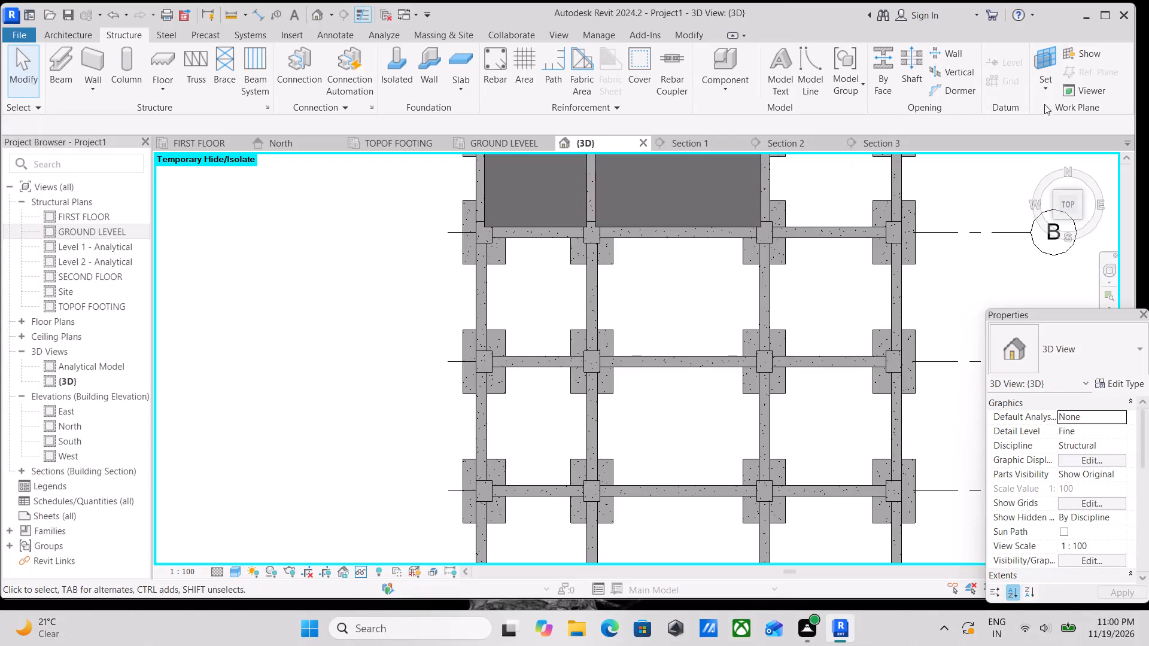
Examine the whole concrete frame and its SECOND FLOOR slabs in an isometric view from the top-front-right corner.
left_click(1081, 215)
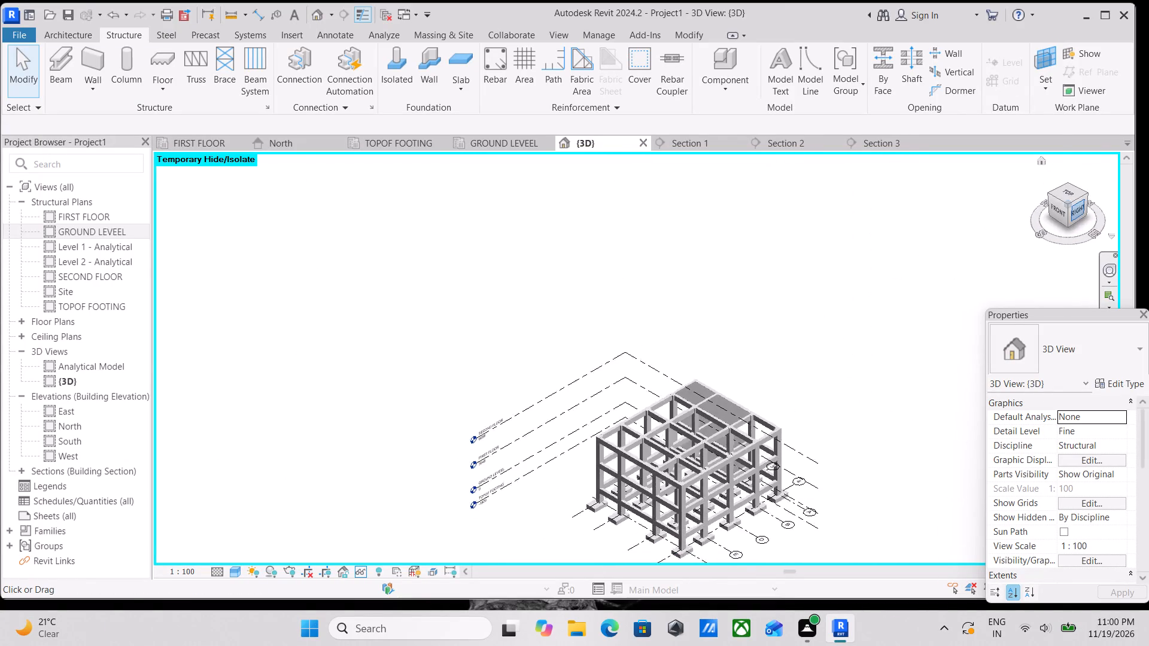
scroll(806, 416, "up", 1)
scroll(729, 367, "up", 3)
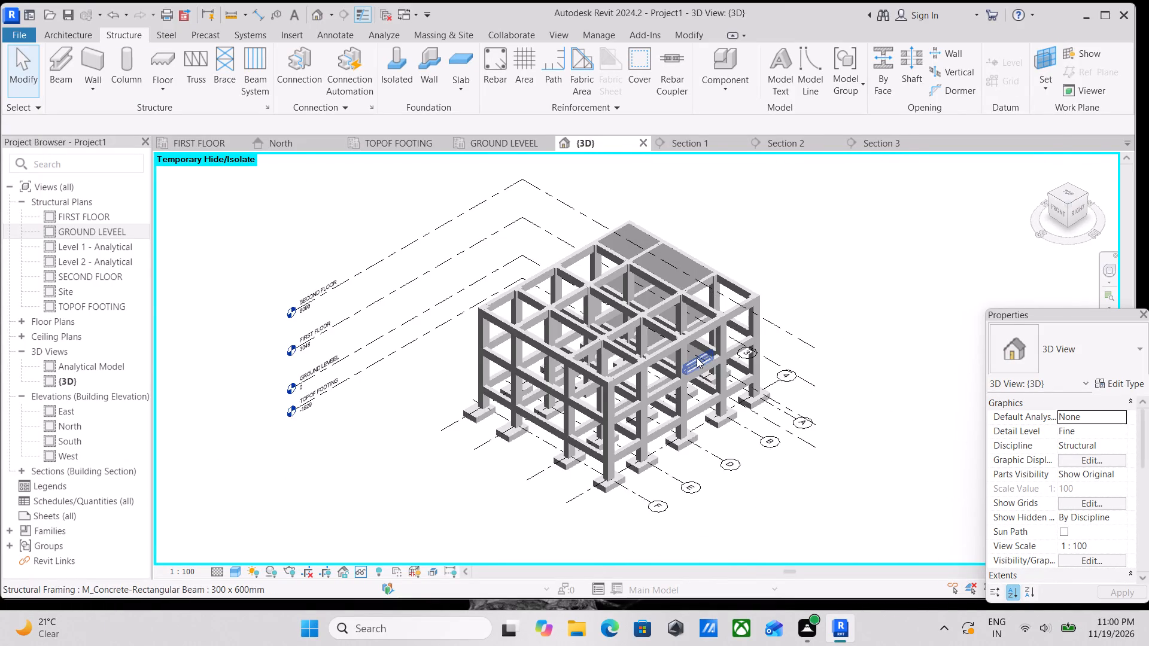
scroll(697, 358, "up", 1)
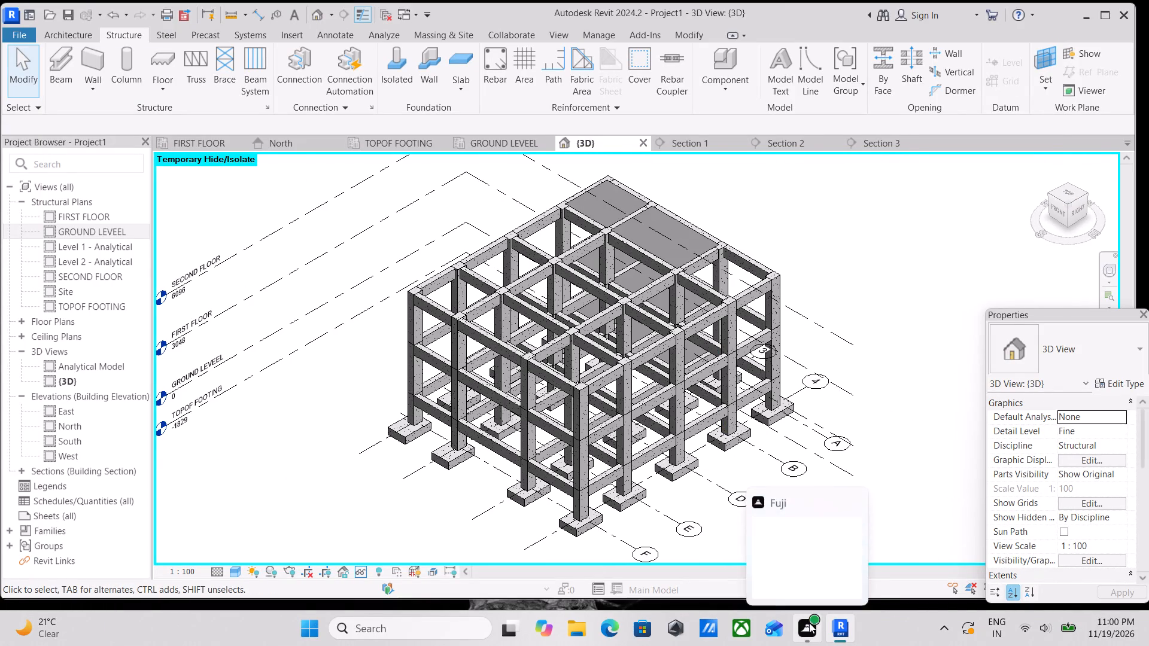
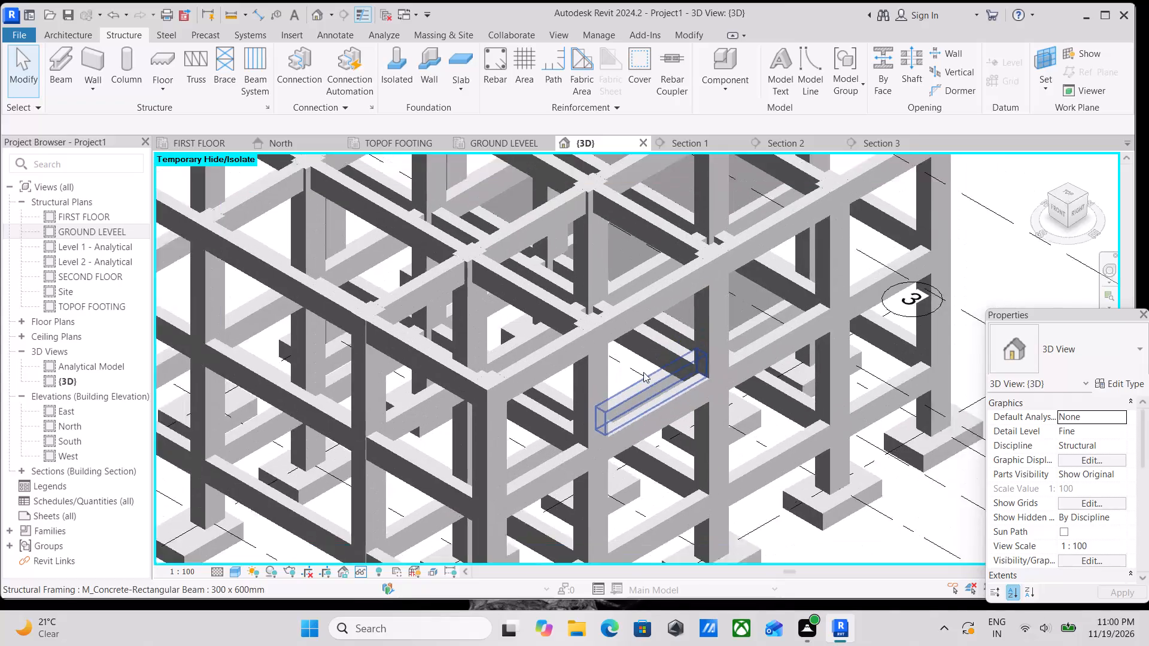
Examine the concrete frame in 3D from the right side, the right-back edge and steeply from above.
scroll(643, 372, "down", 4)
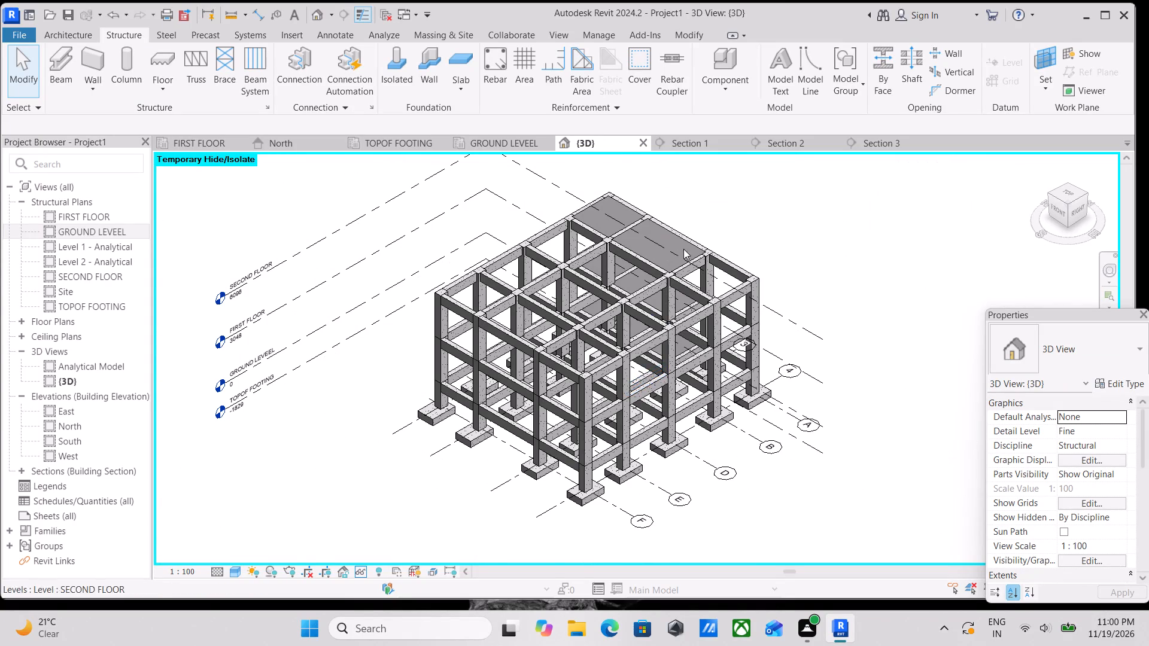
scroll(679, 291, "up", 3)
scroll(676, 340, "up", 3)
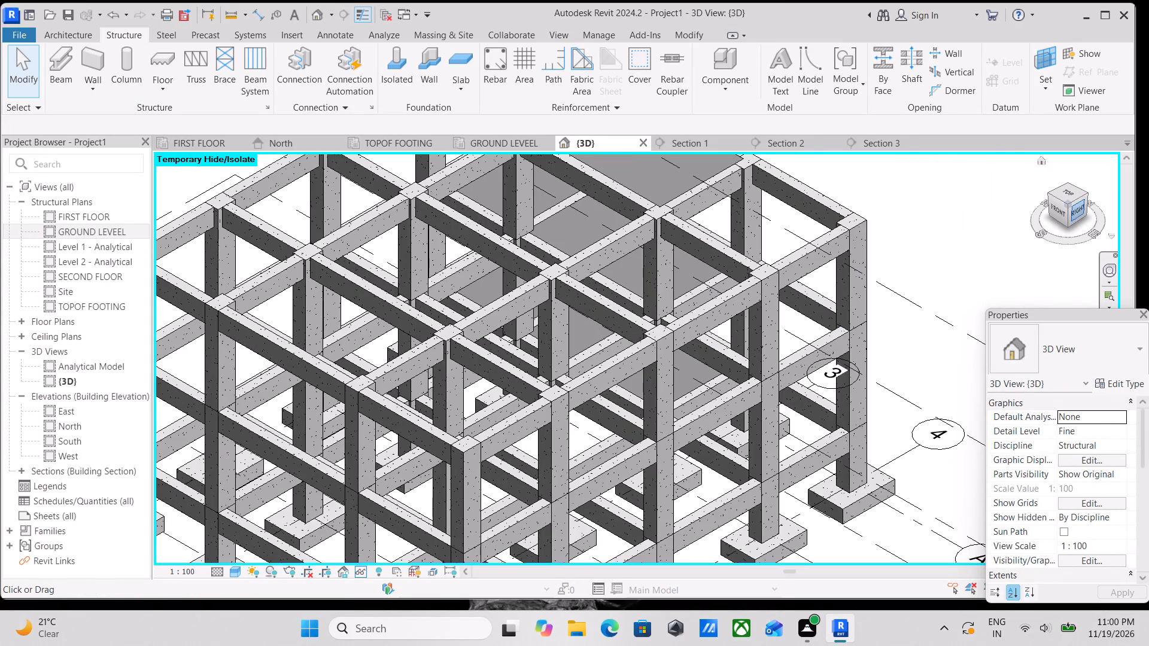
left_click(1070, 214)
left_click(1081, 207)
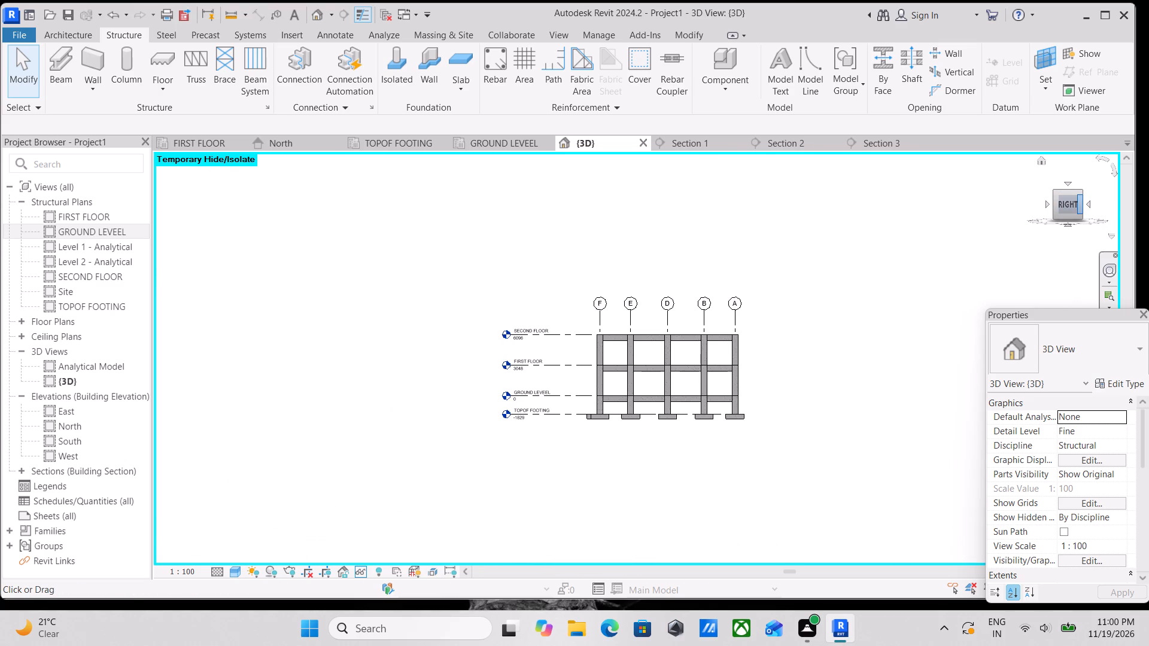
left_click(1080, 205)
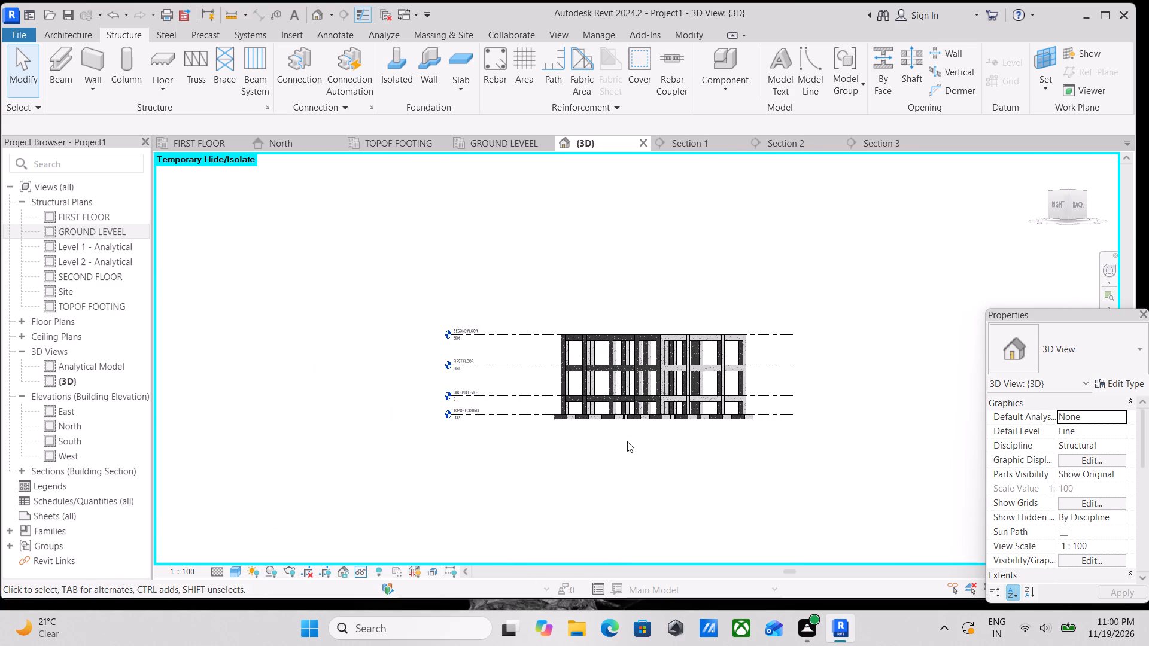
middle_click_drag(513, 411, 513, 592, "shift")
middle_click_drag(627, 470, 628, 477, "shift")
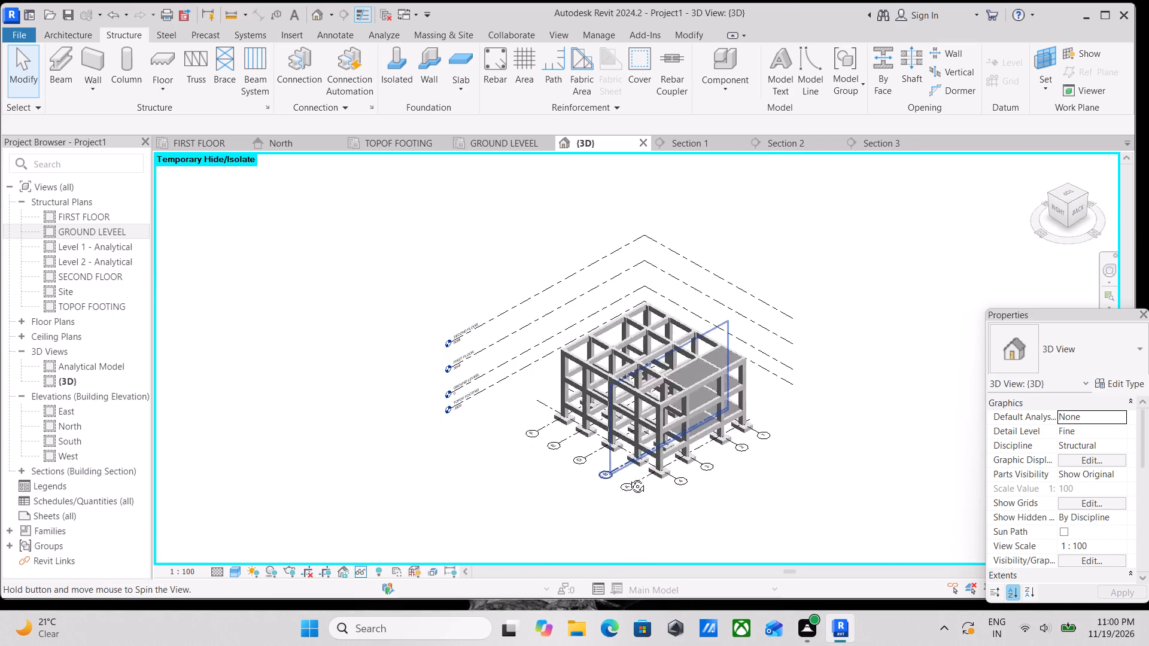
middle_click_drag(628, 477, 657, 542, "shift")
scroll(656, 540, "up", 1)
middle_click_drag(623, 390, 688, 472)
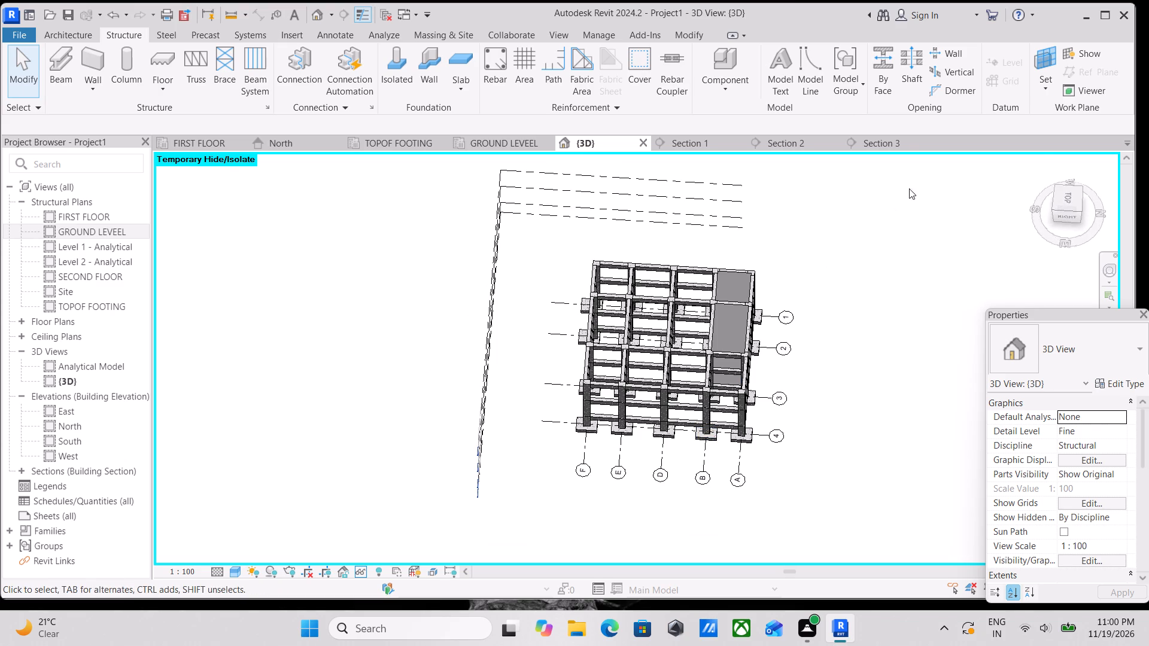
Examine the floor slabs at every level in the 3D view, from the top and around the back of the building.
left_click(1068, 200)
scroll(746, 343, "up", 3)
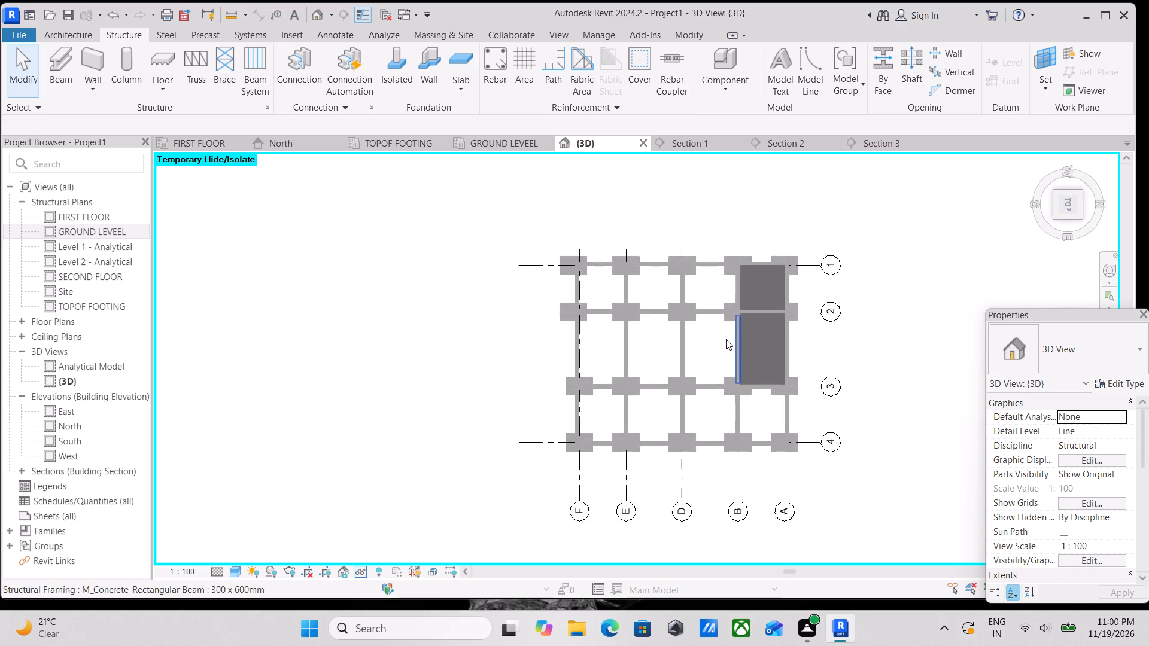
scroll(722, 327, "up", 3)
middle_click_drag(743, 395, 700, 147)
middle_click_drag(718, 397, 674, 277, "shift")
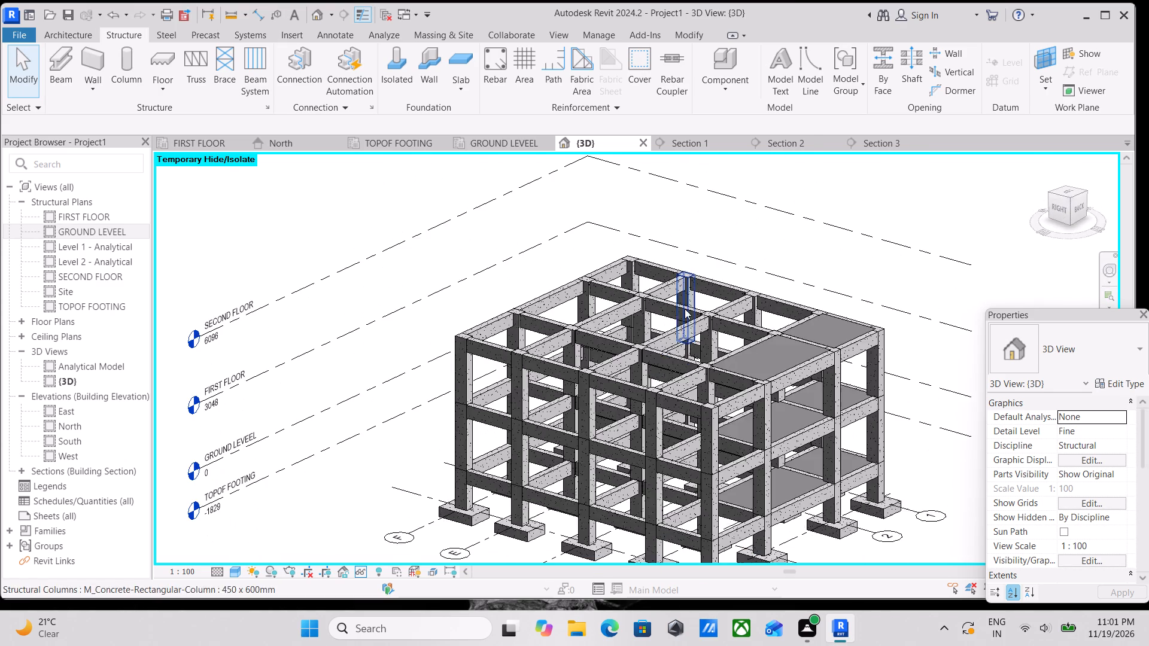
middle_click_drag(721, 448, 706, 301)
middle_click_drag(751, 421, 702, 367, "shift")
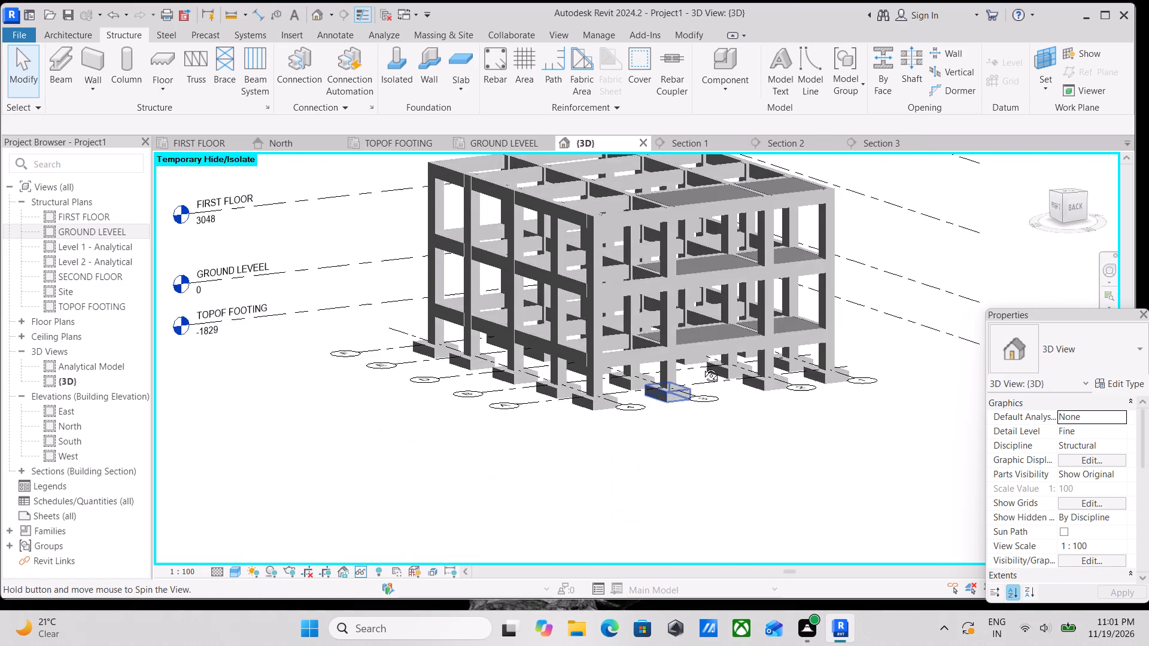
middle_click_drag(702, 367, 689, 368, "shift")
scroll(691, 369, "up", 3)
middle_click_drag(618, 325, 648, 369)
scroll(648, 369, "up", 1)
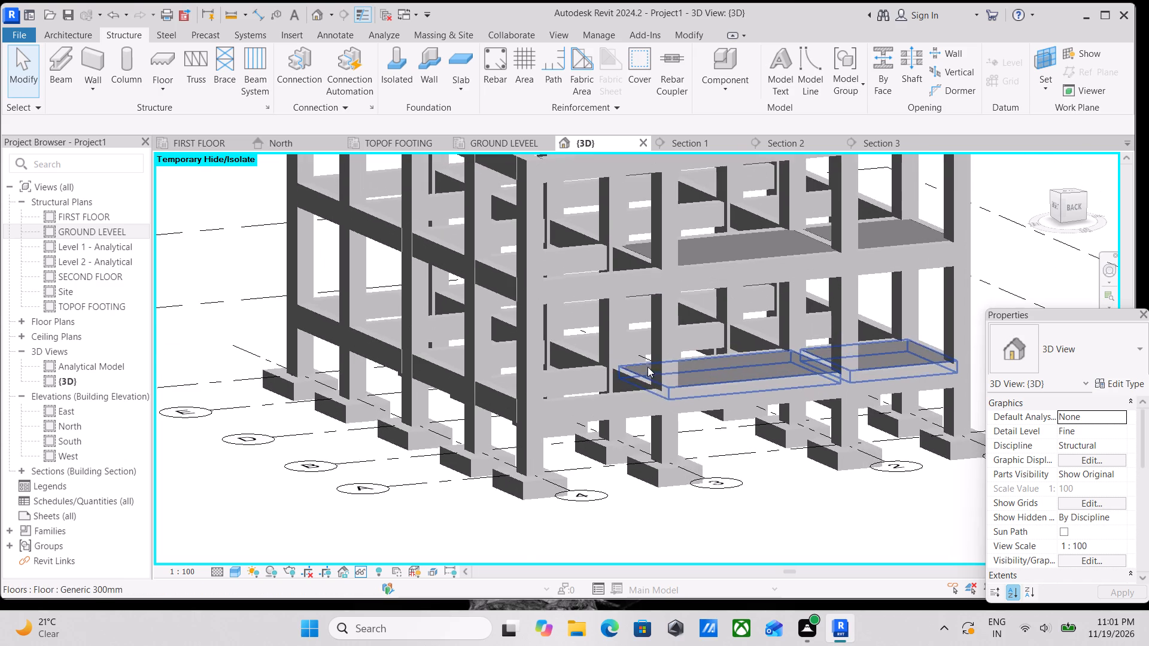
scroll(653, 367, "up", 1)
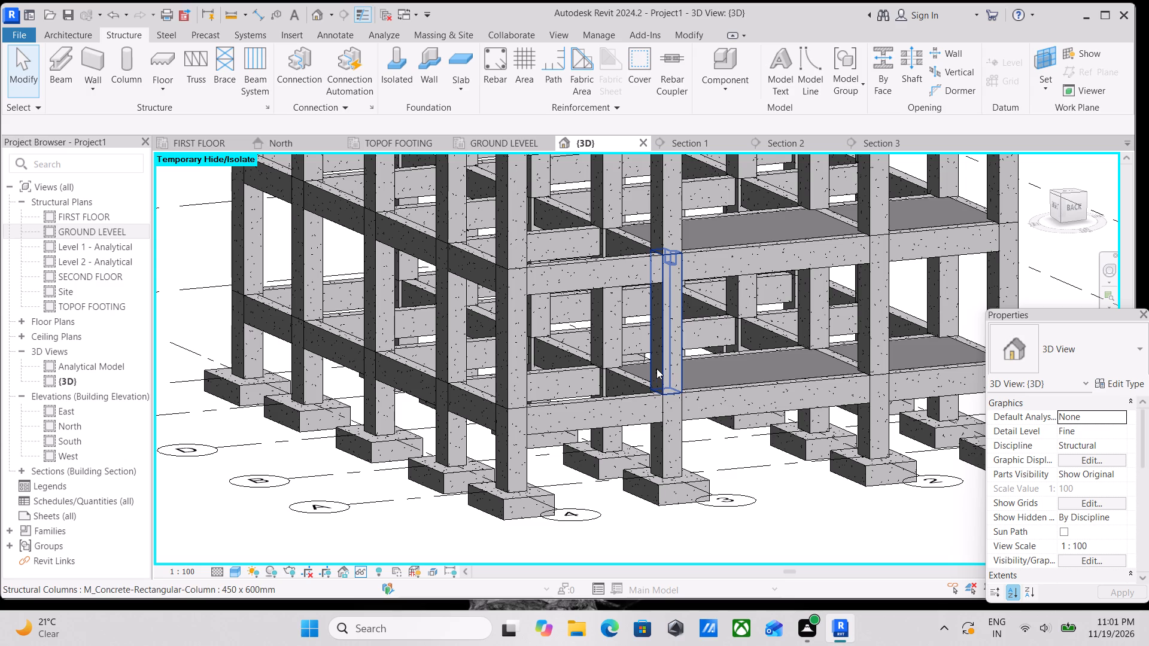
scroll(616, 361, "up", 1)
scroll(625, 343, "down", 3)
middle_click_drag(625, 343, 625, 361)
middle_click_drag(624, 346, 613, 470)
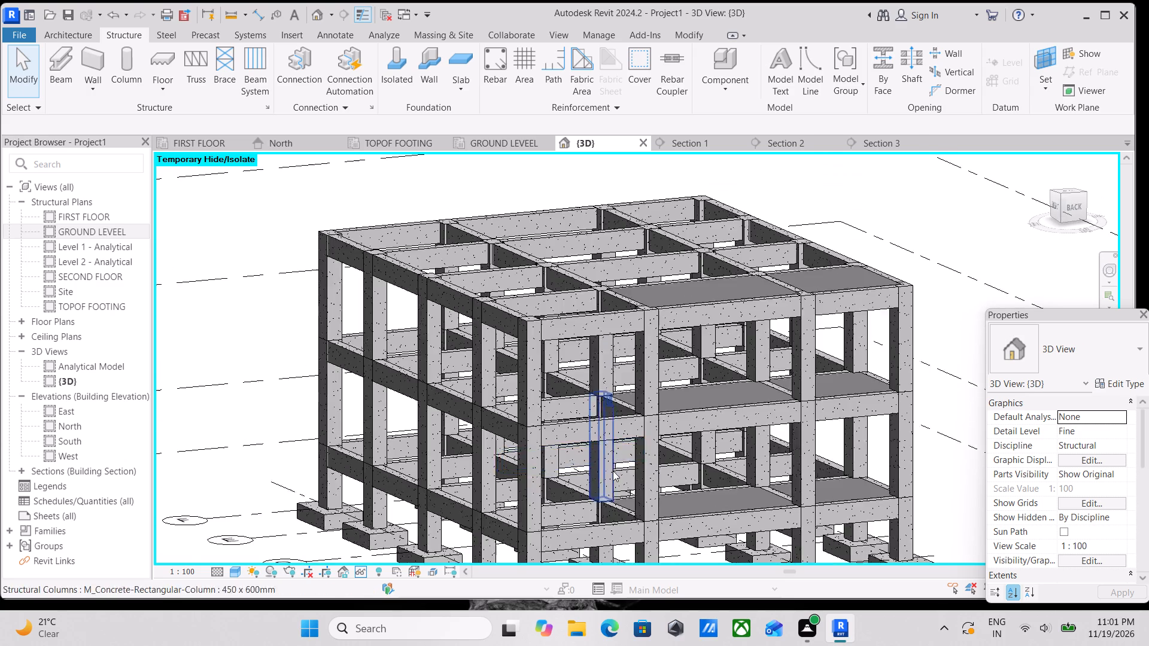
middle_click_drag(626, 388, 656, 493)
Review the TOPOF FOOTING, GROUND LEVEEL and FIRST FLOOR structural plans and the Section 3 view.
left_click(401, 148)
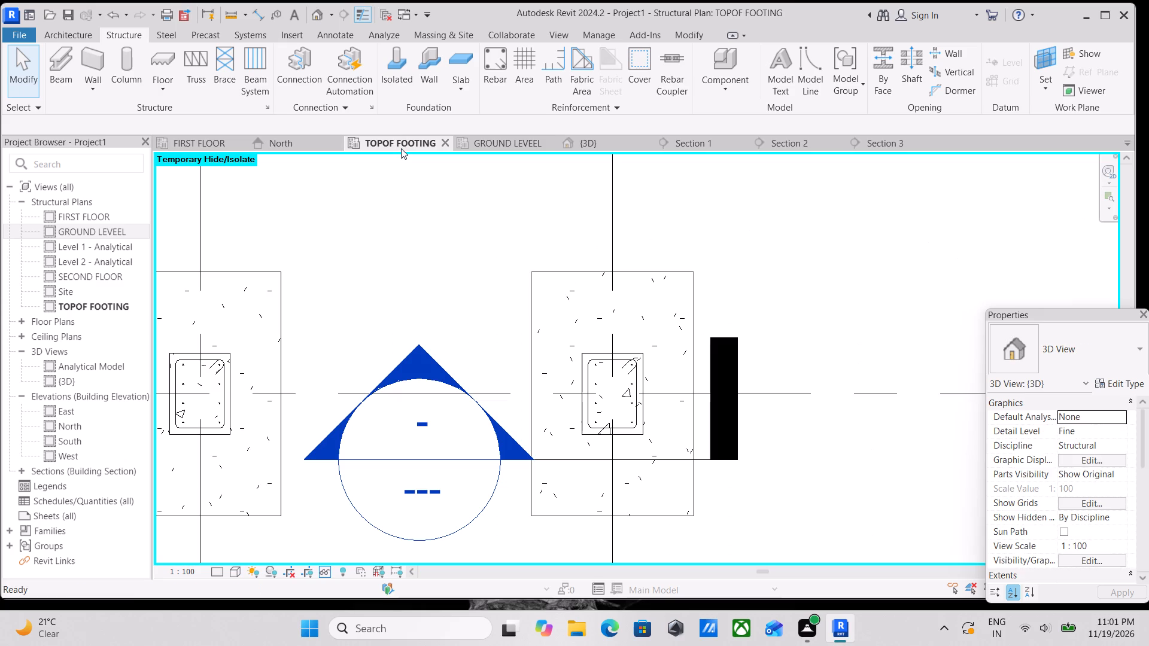
scroll(548, 382, "down", 2)
middle_click_drag(548, 385, 557, 426)
left_click(490, 144)
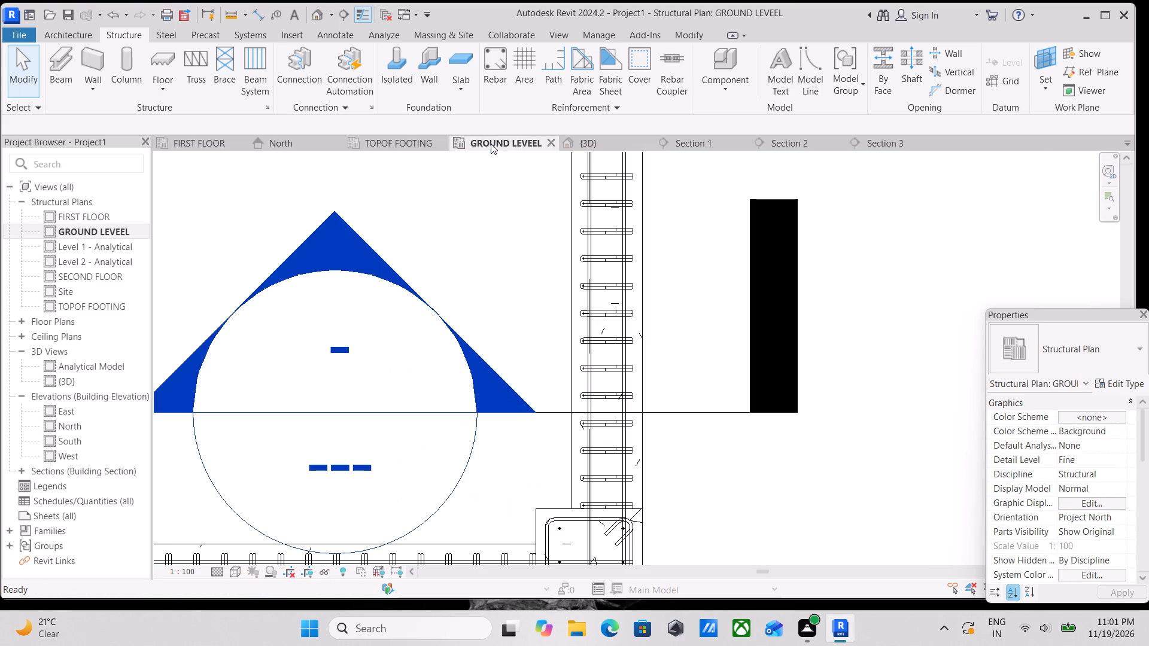
left_click(567, 141)
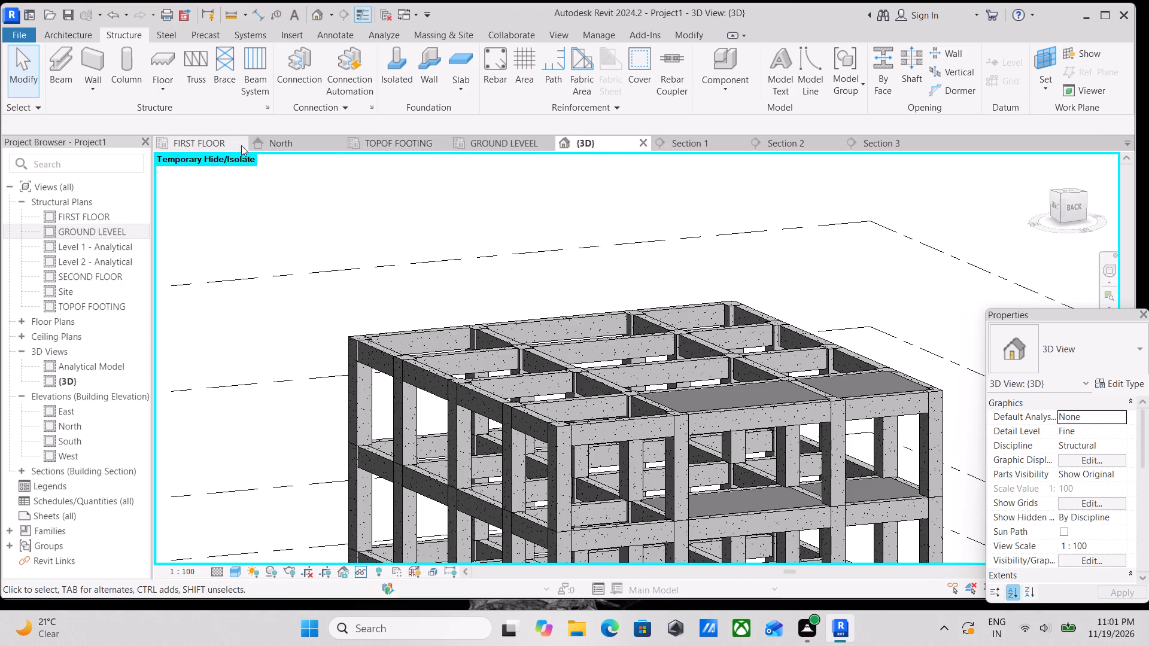
left_click(189, 142)
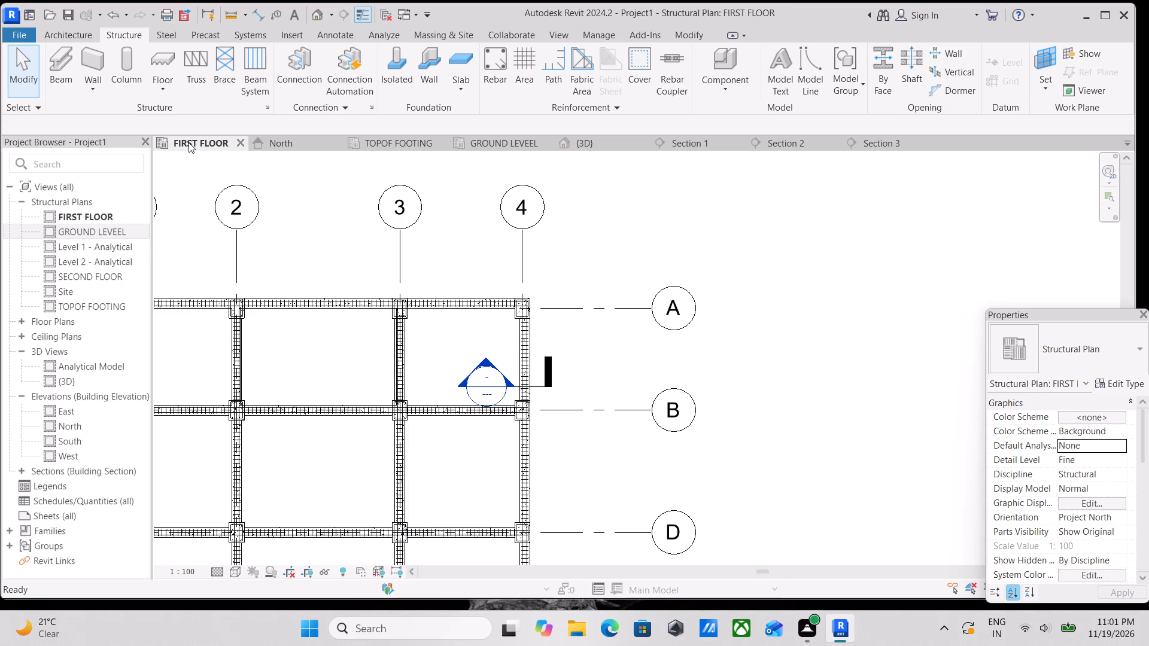
scroll(189, 142, "up", 2)
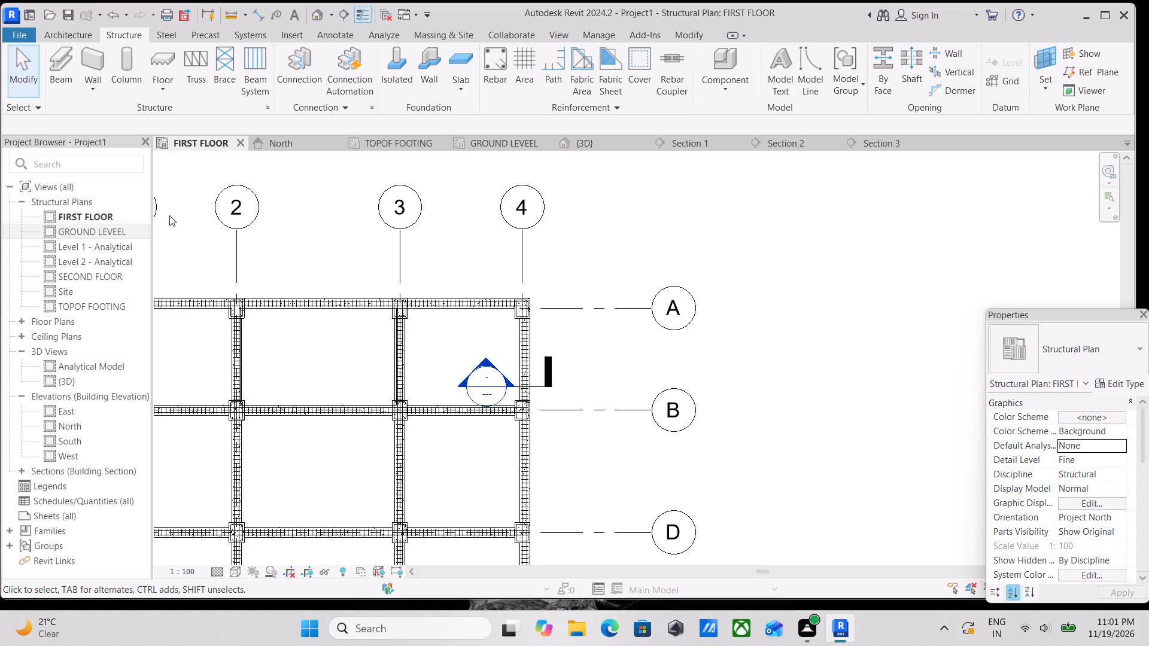
scroll(295, 130, "down", 1)
scroll(494, 461, "down", 1)
middle_click_drag(494, 461, 509, 376, "shift")
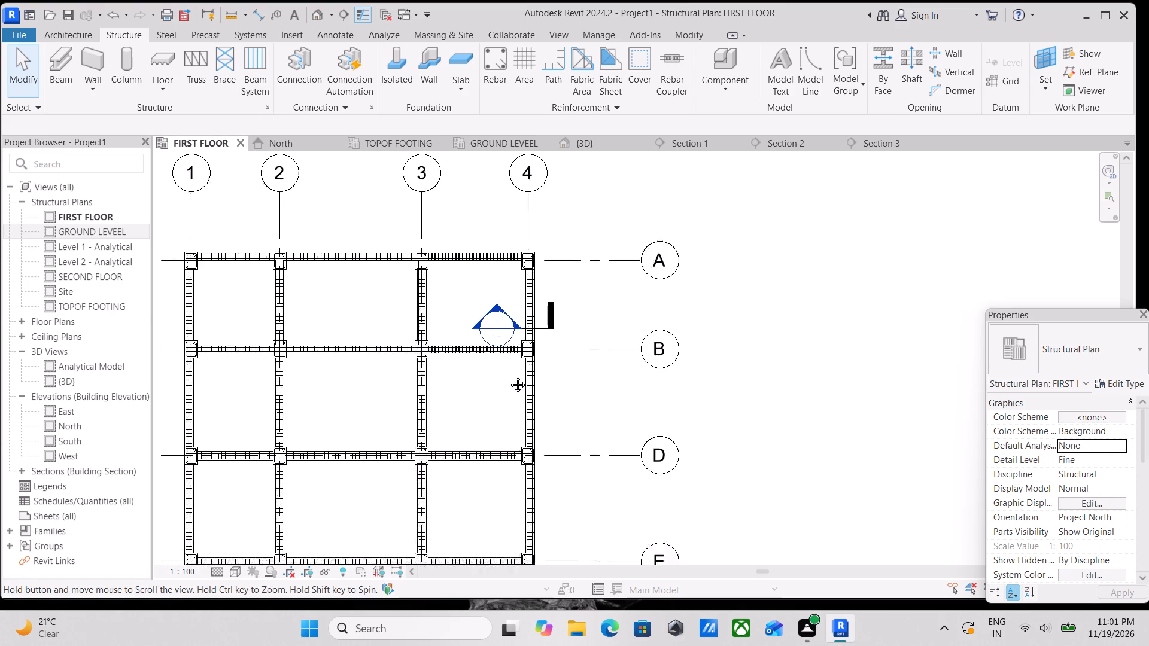
middle_click_drag(509, 376, 544, 430, "shift")
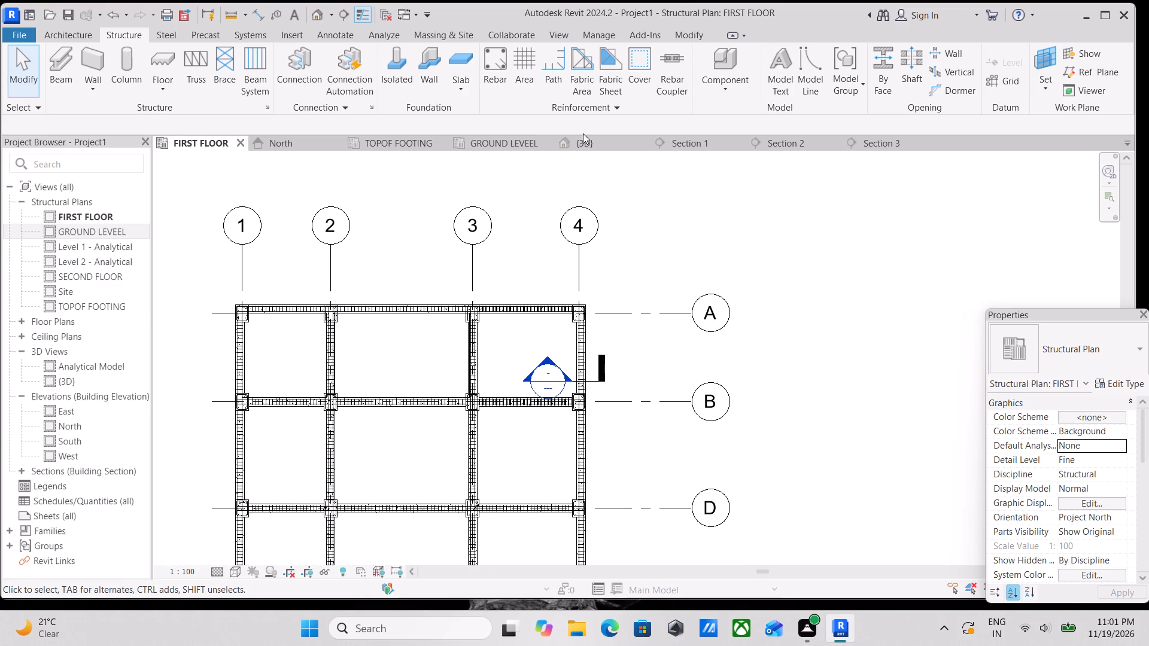
left_click(873, 141)
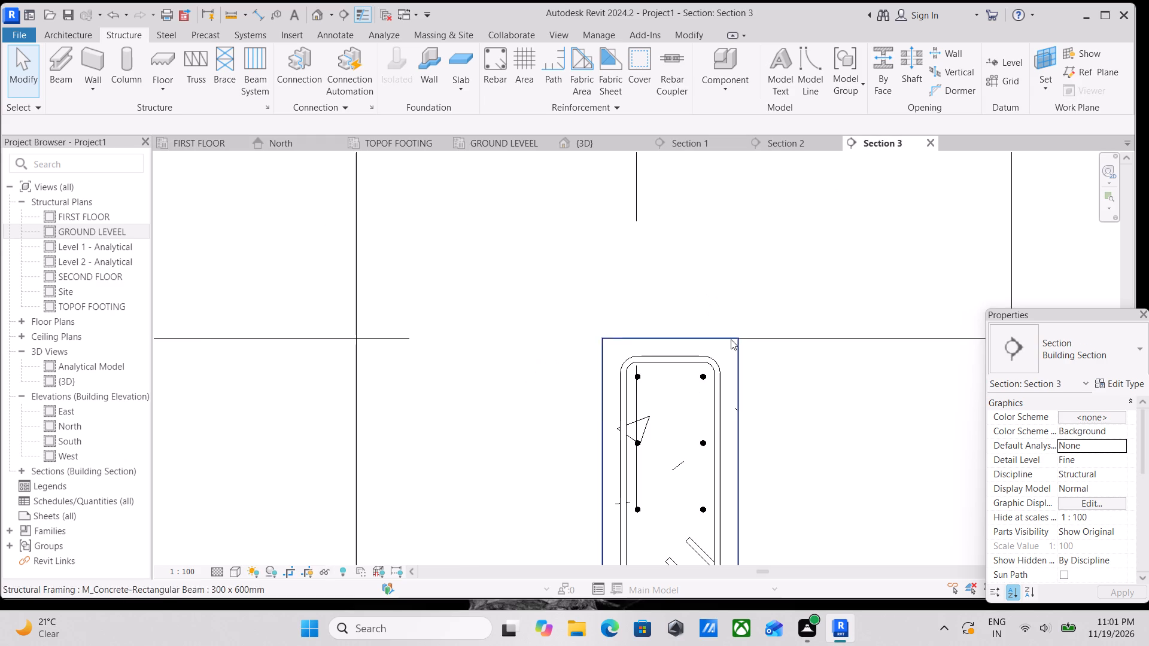
scroll(731, 339, "down", 1)
middle_click_drag(730, 339, 695, 318)
Return to the 3D view and examine the frame and slabs from the back-left corner.
left_click(567, 150)
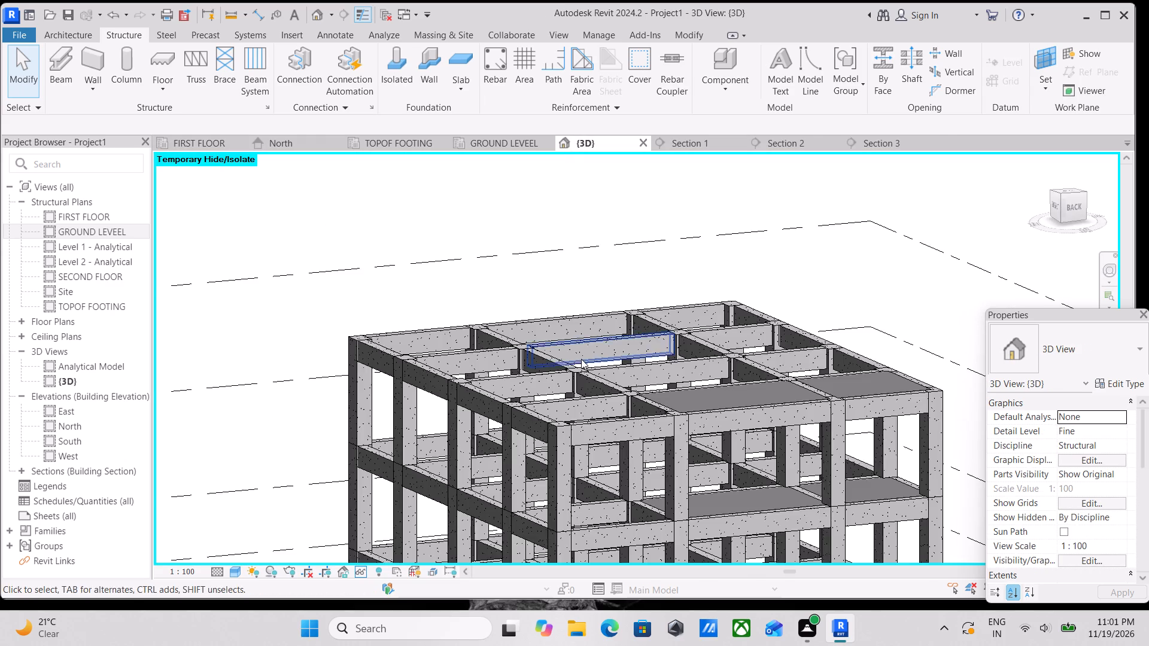
middle_click_drag(581, 359, 444, 398, "shift")
scroll(515, 352, "down", 2)
middle_click_drag(515, 352, 507, 244)
middle_click_drag(548, 352, 505, 337, "shift")
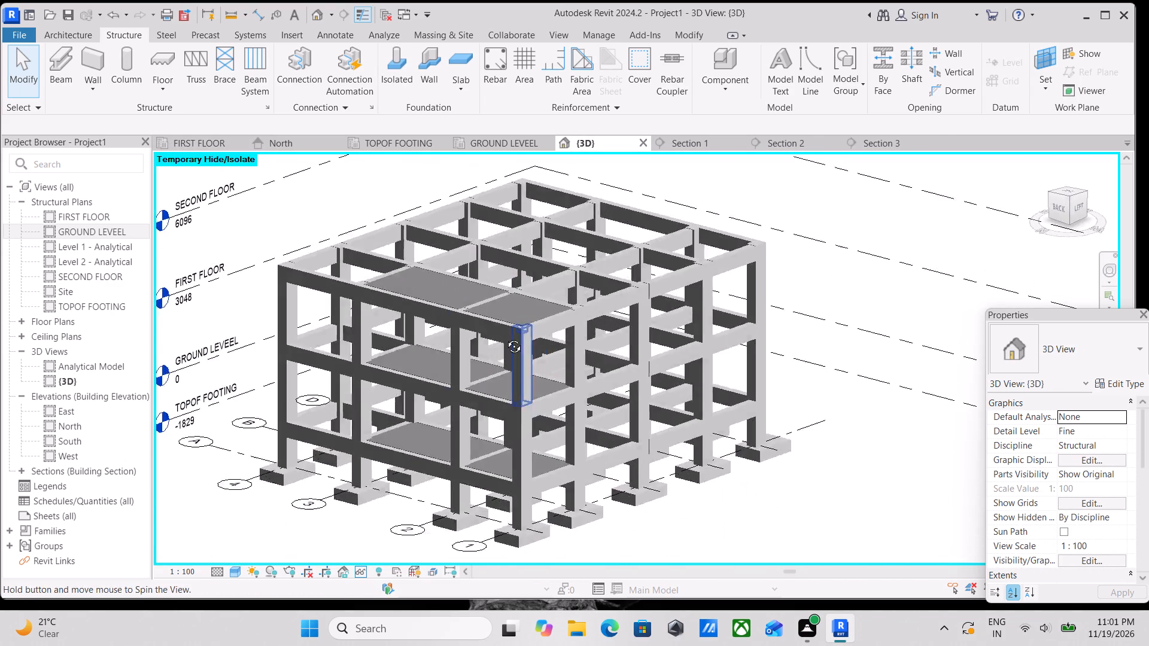
middle_click_drag(505, 337, 493, 334, "shift")
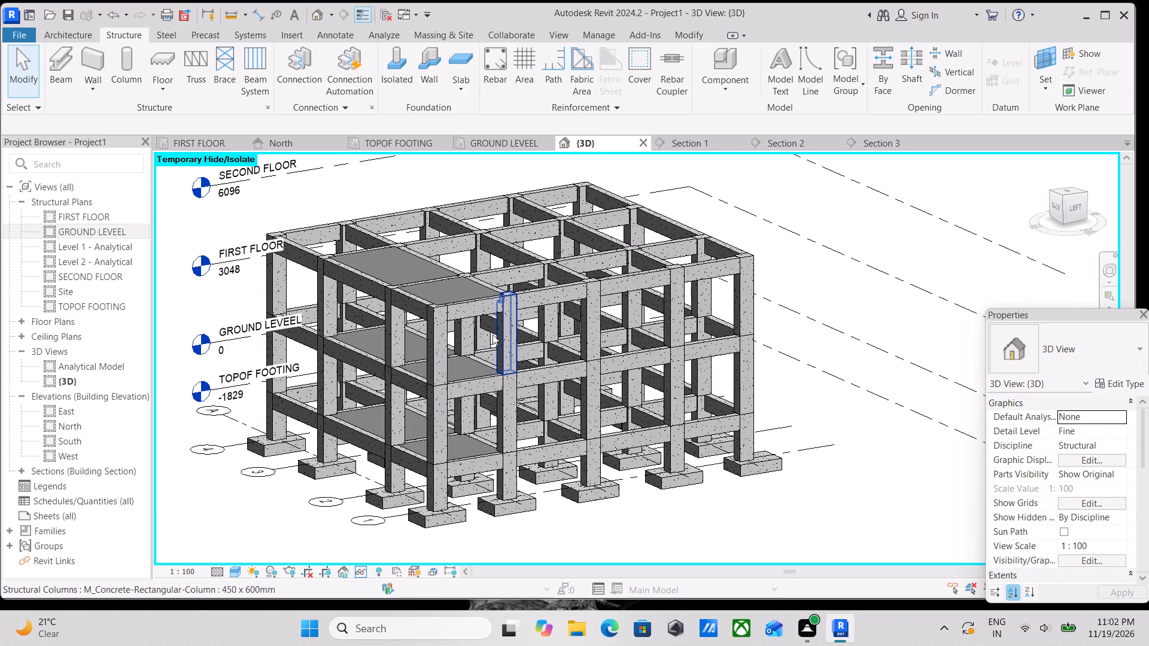
scroll(467, 326, "up", 6)
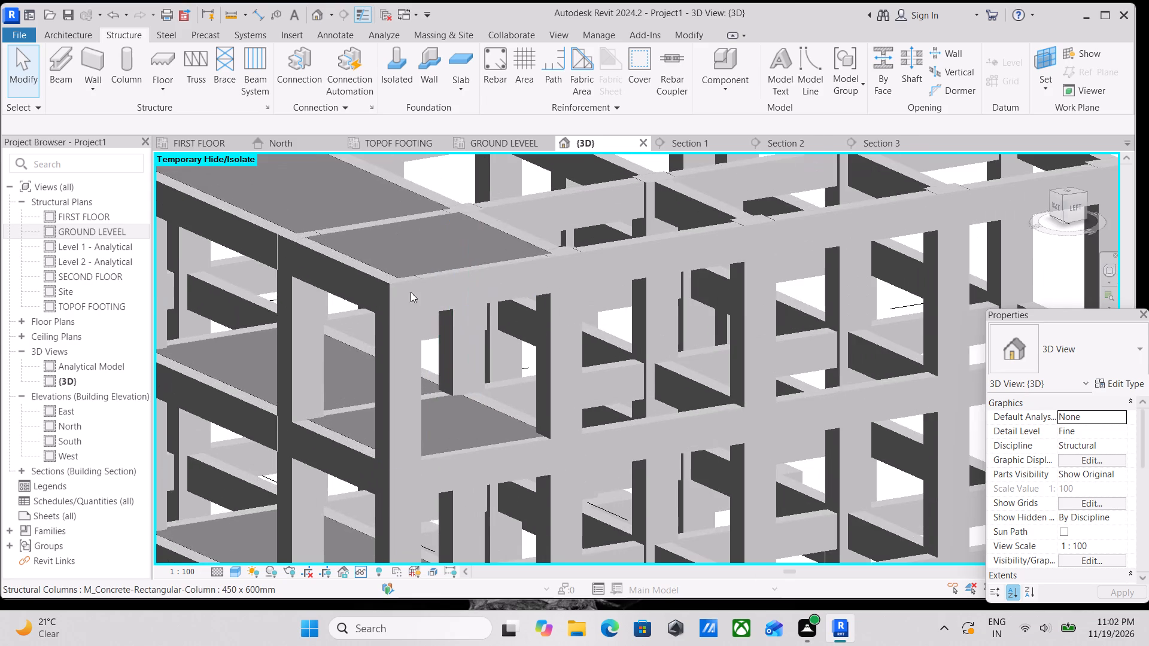
Select the SECOND FLOOR slab at the building corner and look at it from directly above.
left_click(375, 231)
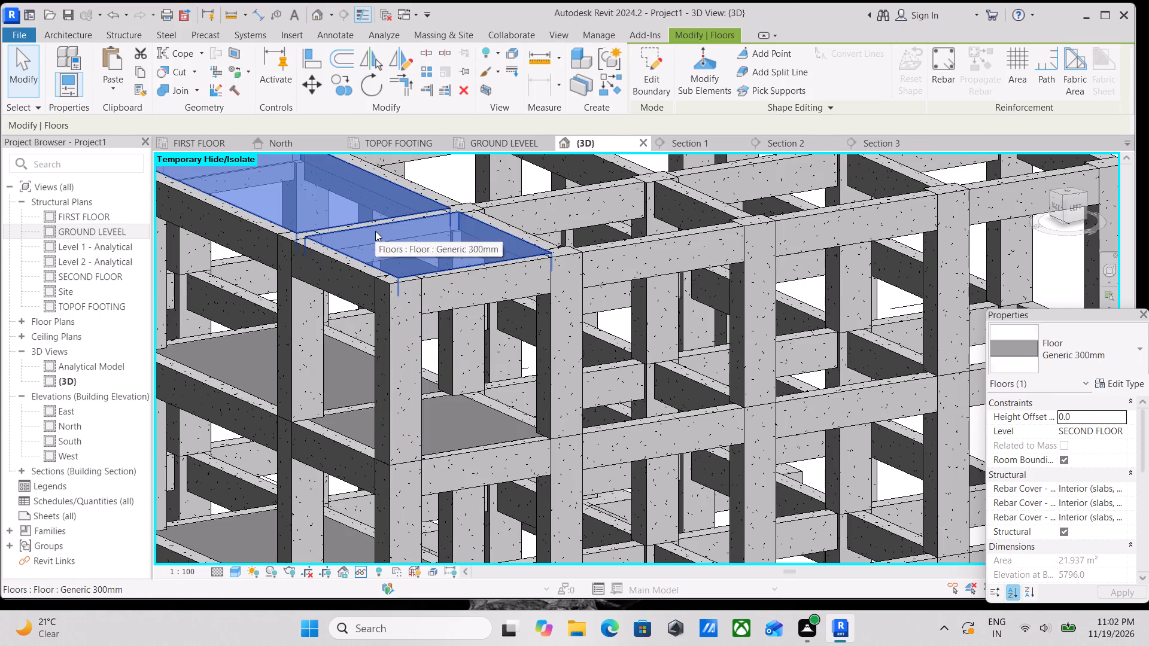
scroll(487, 238, "down", 2)
middle_click_drag(498, 249, 606, 358)
scroll(528, 282, "down", 1)
middle_click_drag(534, 288, 587, 336)
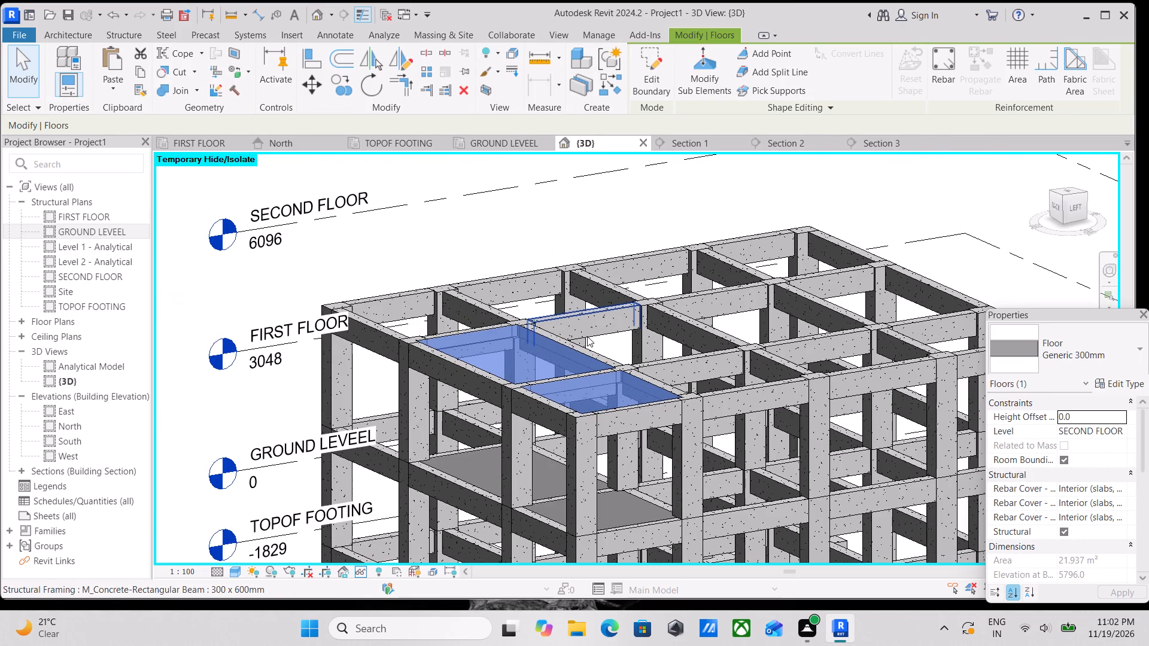
left_click(1071, 191)
scroll(964, 246, "down", 4)
middle_click_drag(959, 248, 895, 398)
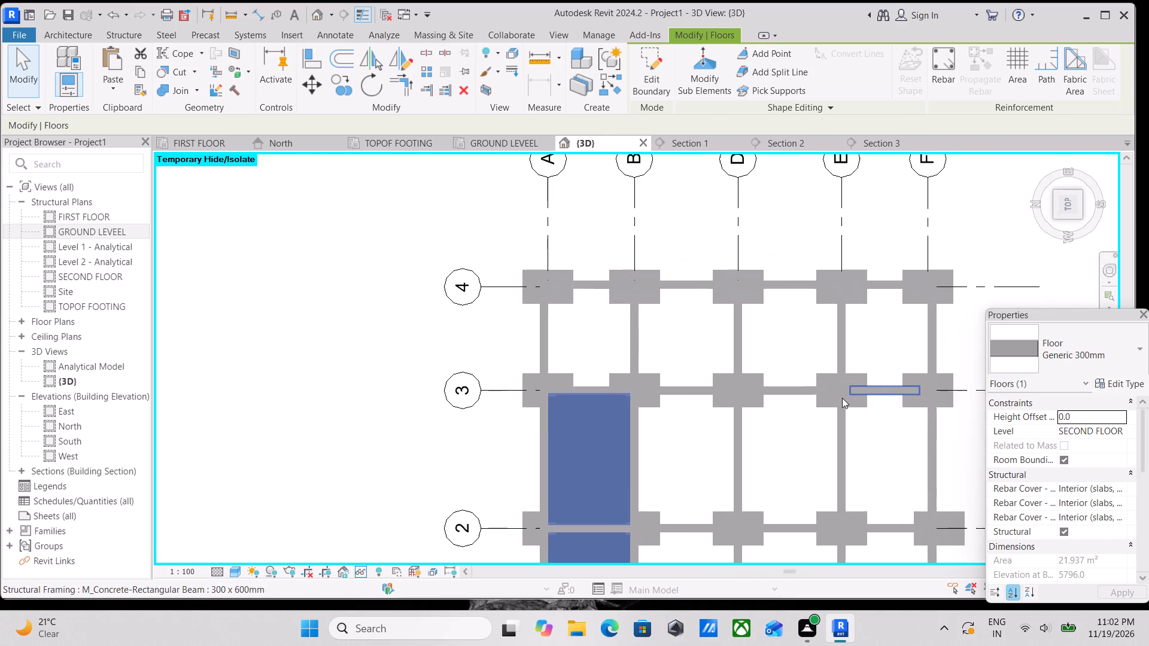
Examine the selected slab and the adjoining open bays between grids 3 and 4 from above, then clear the selection.
middle_click_drag(702, 387, 705, 409)
scroll(665, 399, "up", 4)
middle_click_drag(645, 383, 639, 380)
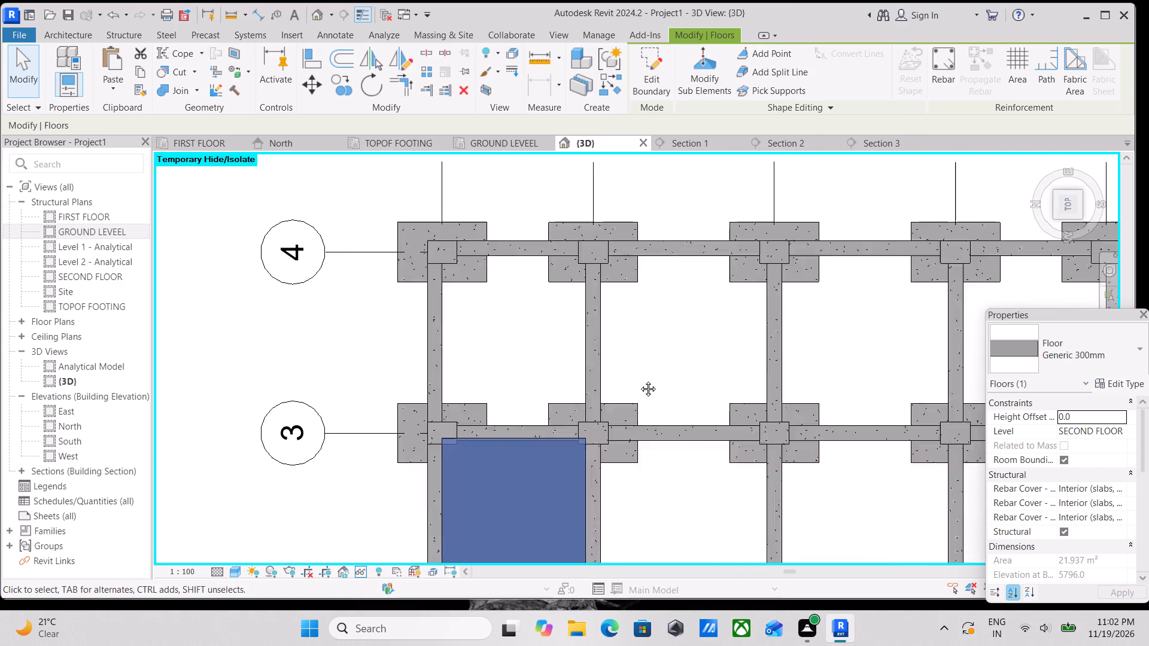
middle_click_drag(639, 380, 556, 342)
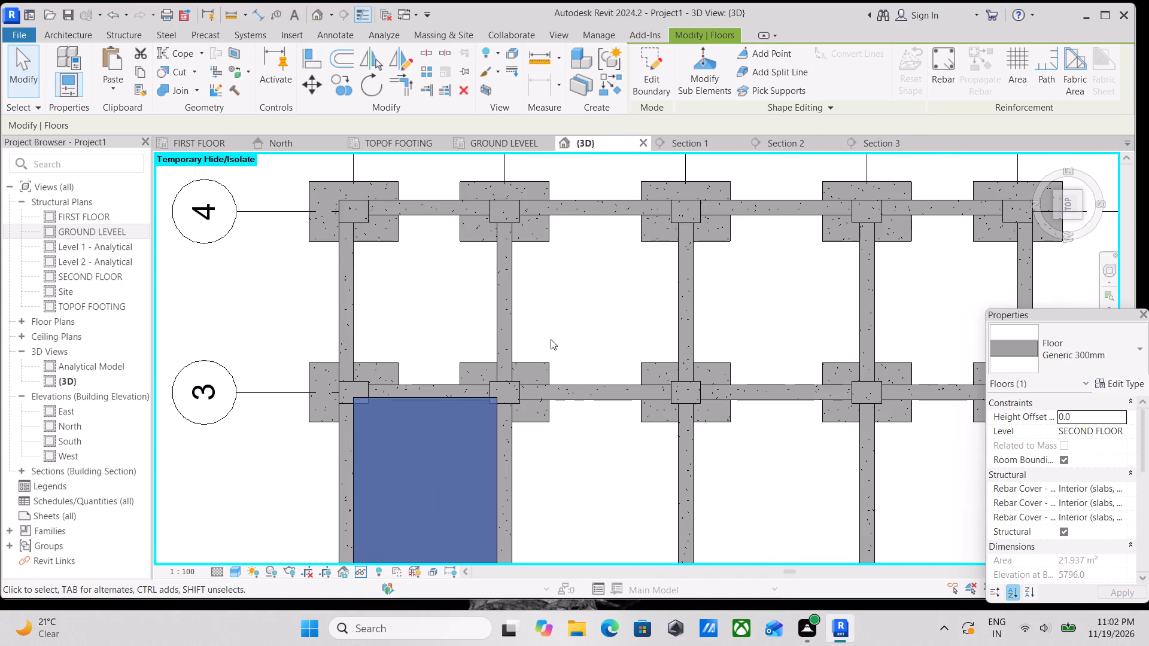
scroll(500, 337, "up", 2)
middle_click_drag(413, 321, 569, 410)
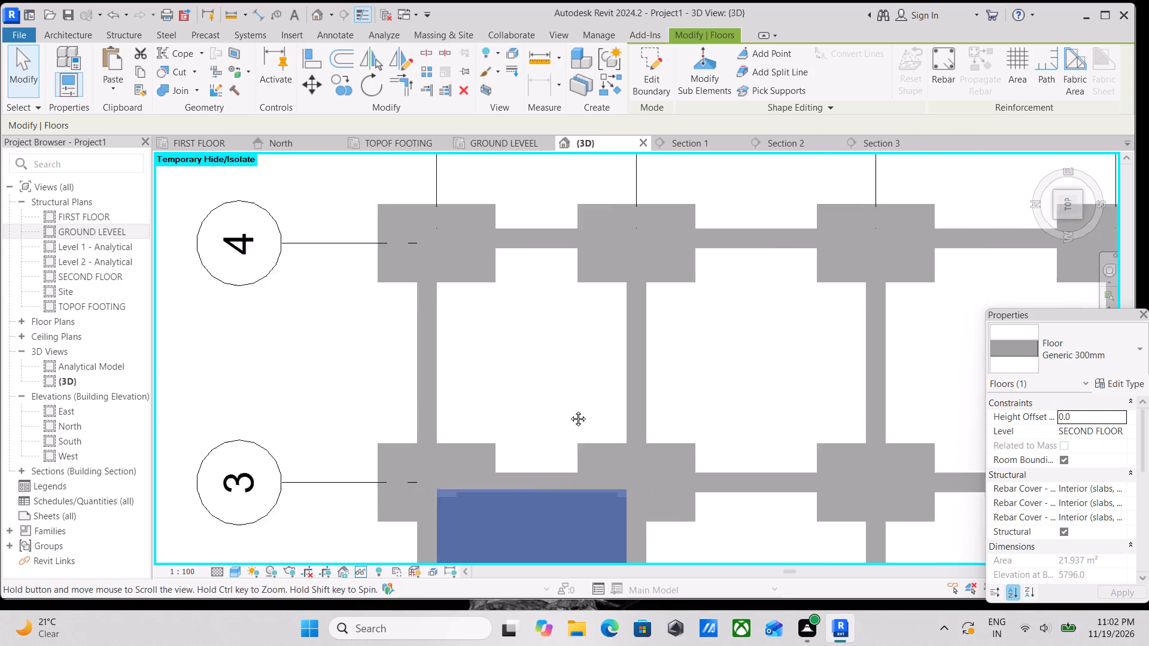
middle_click_drag(569, 410, 570, 410)
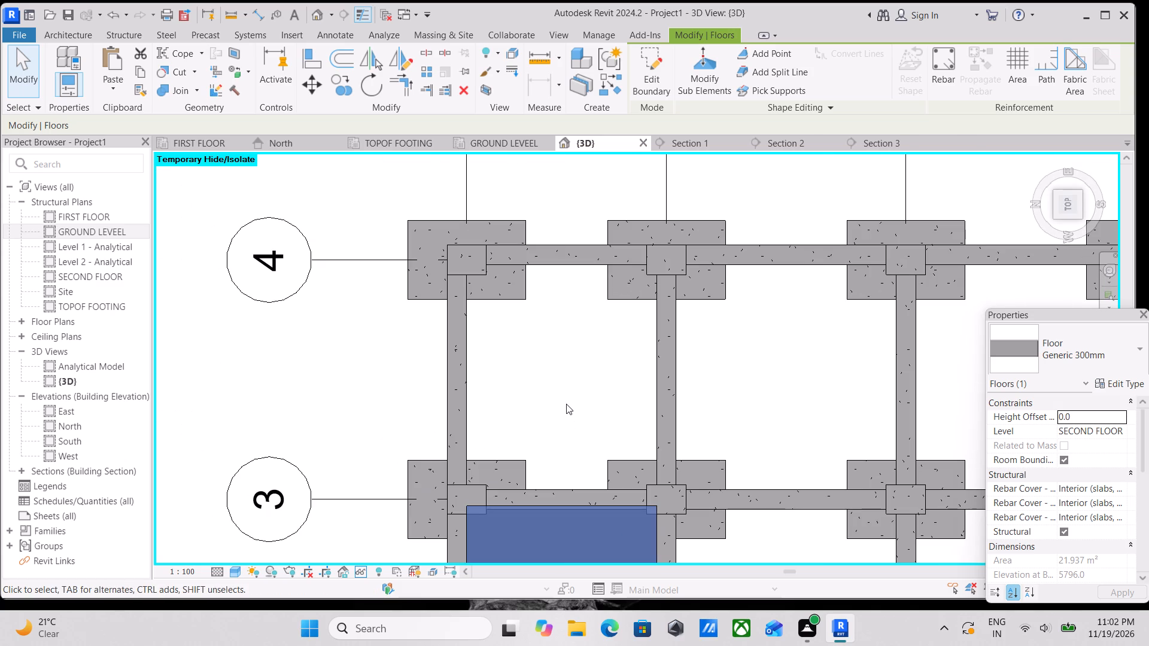
scroll(566, 404, "down", 4)
middle_click_drag(565, 404, 545, 318)
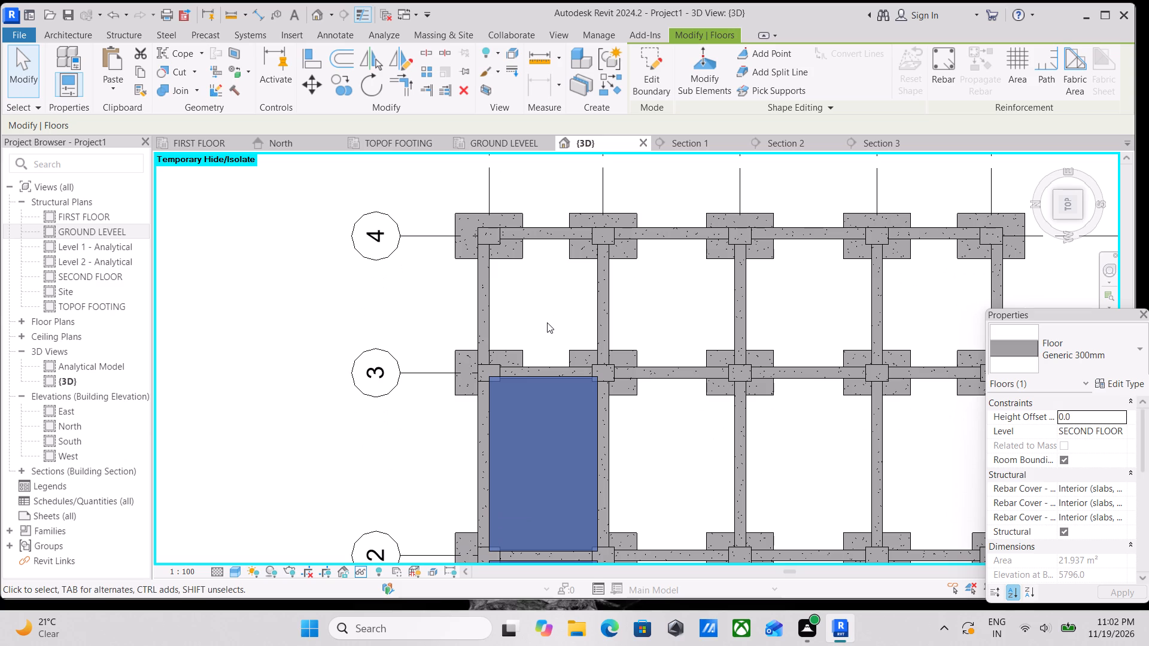
scroll(604, 260, "down", 3)
scroll(563, 364, "up", 3)
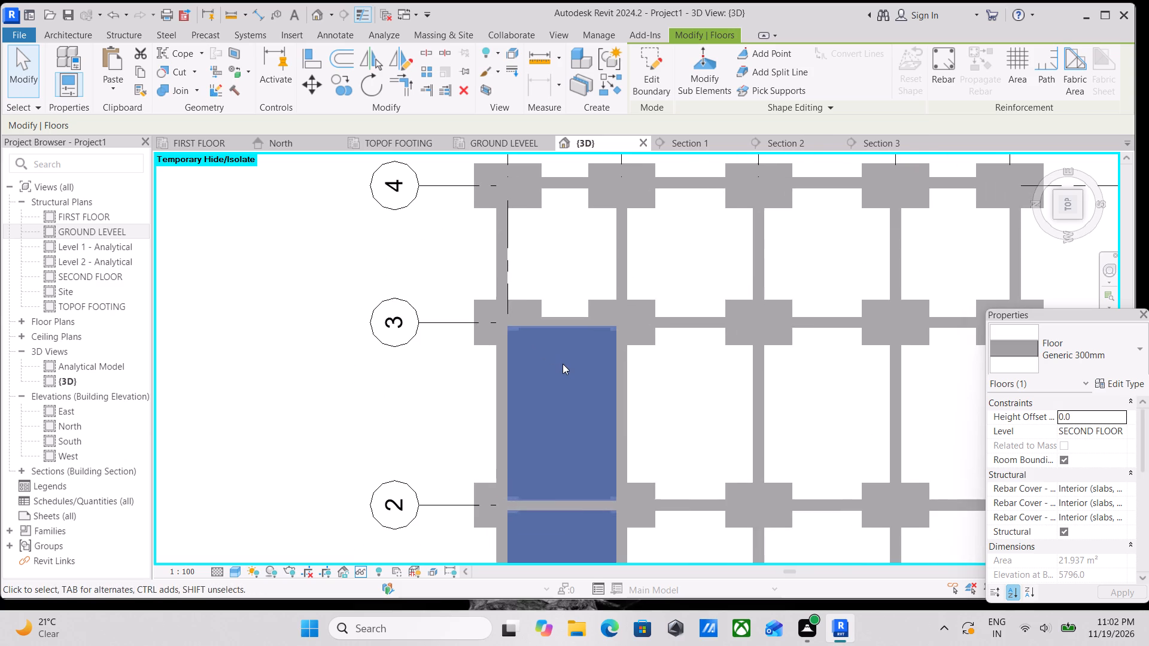
key("Escape")
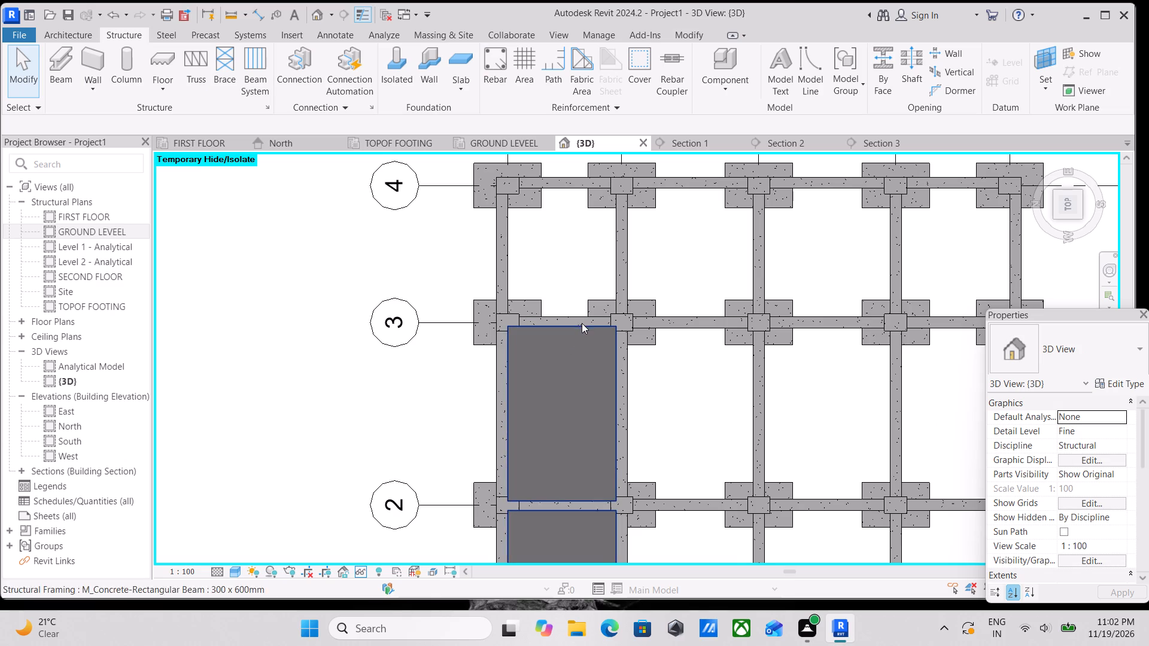
Examine the top of the frame from grid 4 to grid 1, comparing slabbed and open bays across the whole layout.
middle_click_drag(518, 206, 529, 265)
scroll(529, 265, "up", 1)
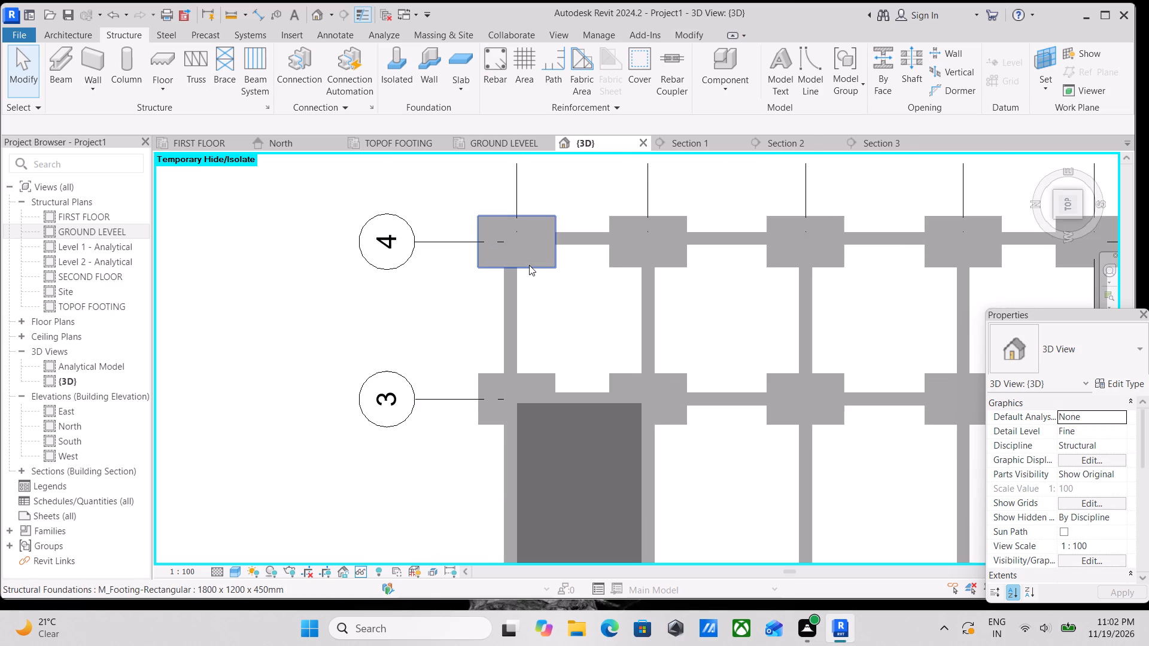
scroll(522, 330, "down", 4)
middle_click_drag(659, 343, 546, 227)
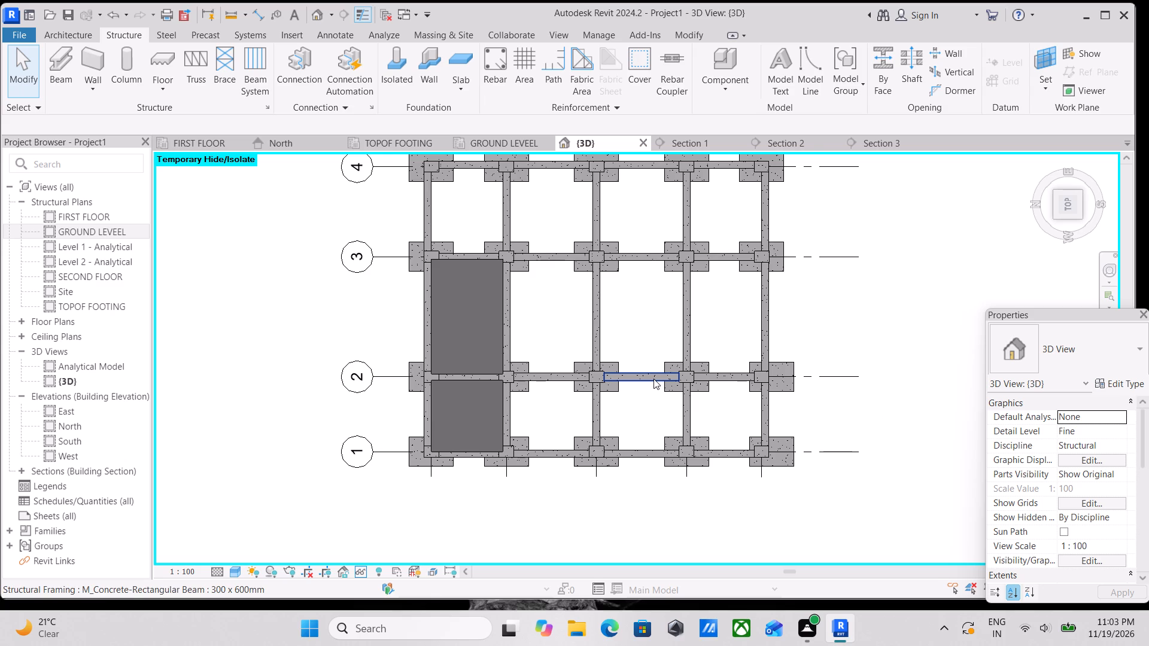
scroll(847, 266, "up", 3)
scroll(761, 359, "down", 3)
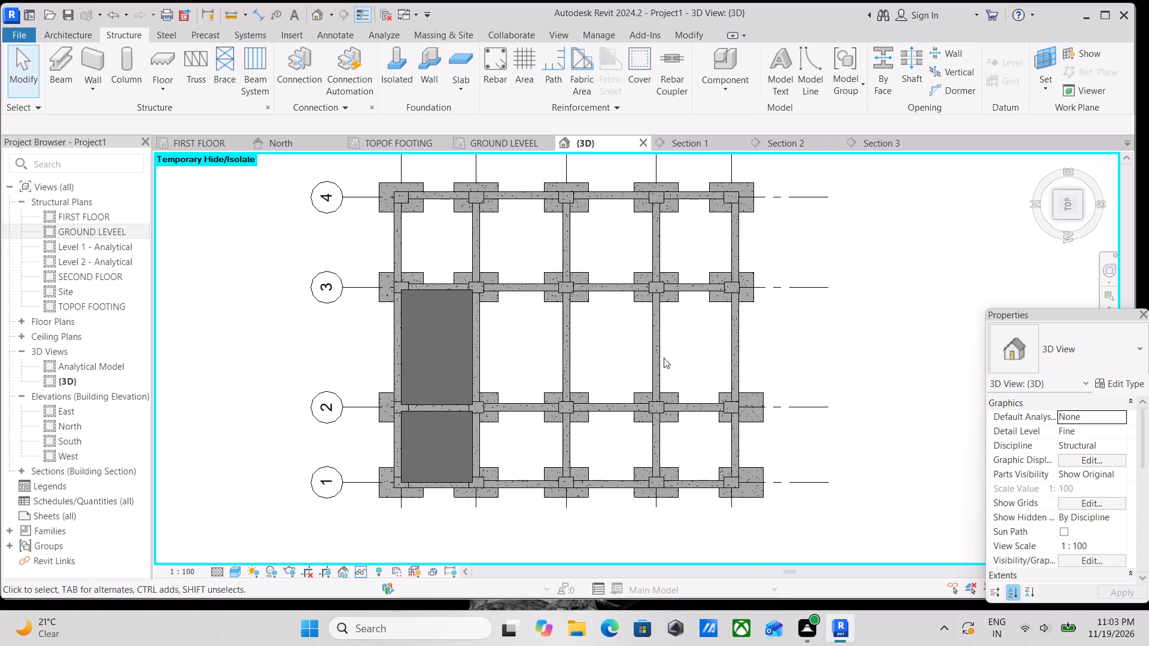
Examine the whole frame in 3D from the back-left corner, around the left side and to the front-right corner.
middle_click_drag(667, 309, 709, 243)
middle_click_drag(585, 422, 643, 211, "shift")
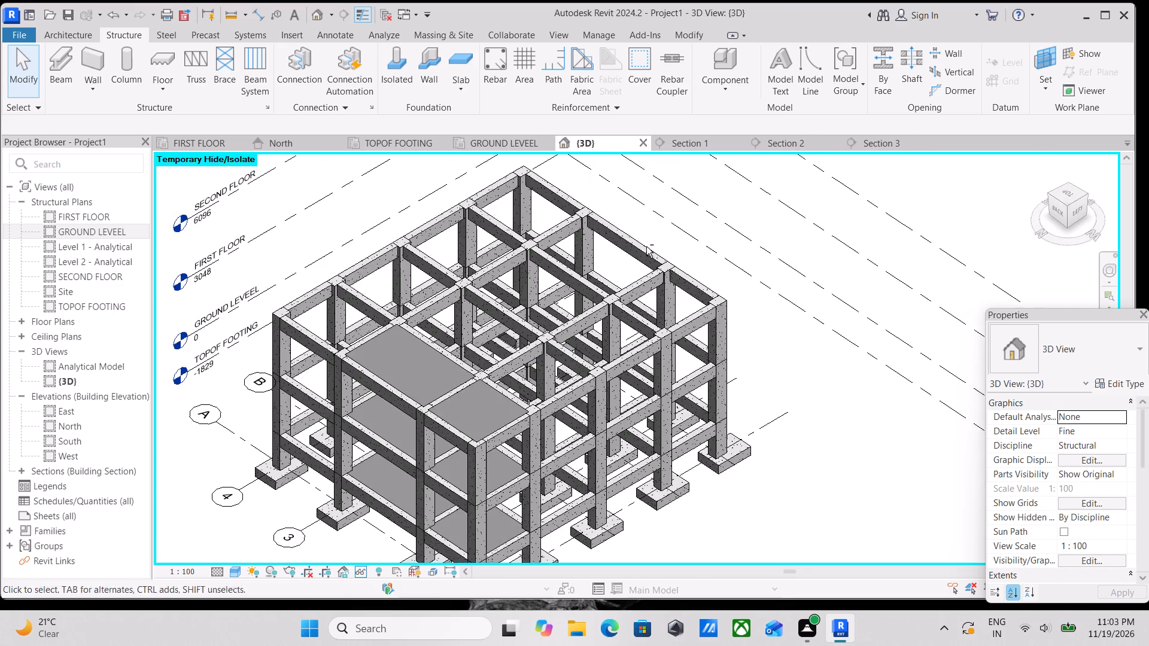
middle_click_drag(618, 398, 590, 237)
middle_click_drag(591, 254, 484, 301, "shift")
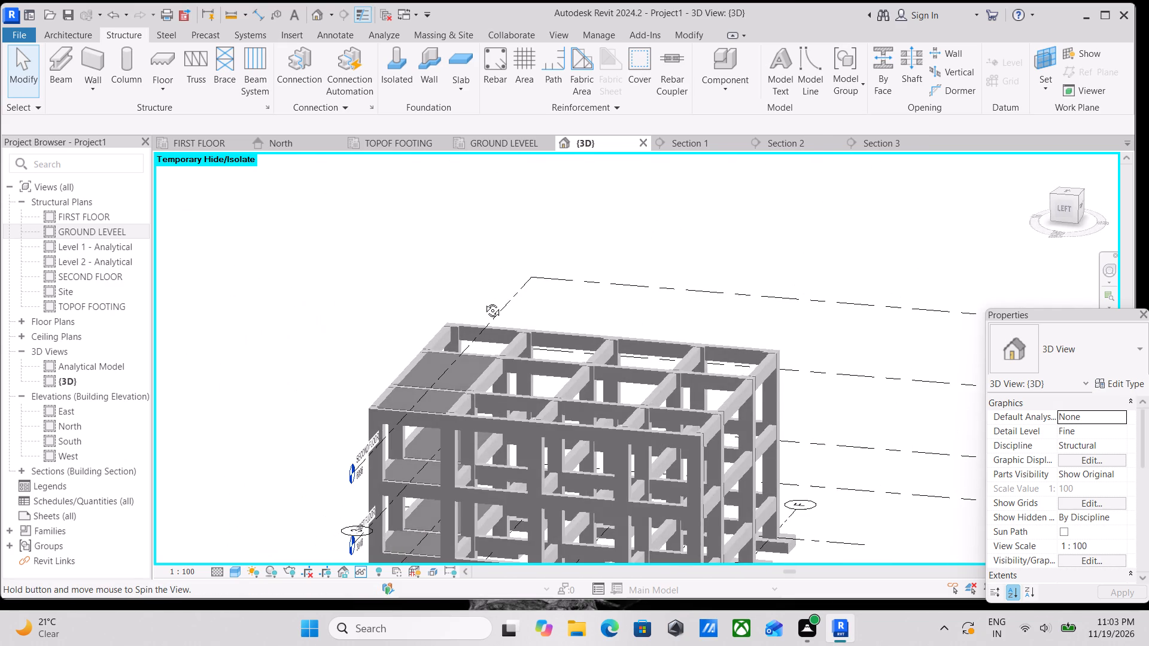
middle_click_drag(484, 301, 480, 356, "shift")
scroll(480, 356, "down", 1, "shift")
middle_click_drag(558, 406, 270, 386)
middle_click_drag(305, 403, 374, 237)
middle_click_drag(361, 369, 364, 304, "shift")
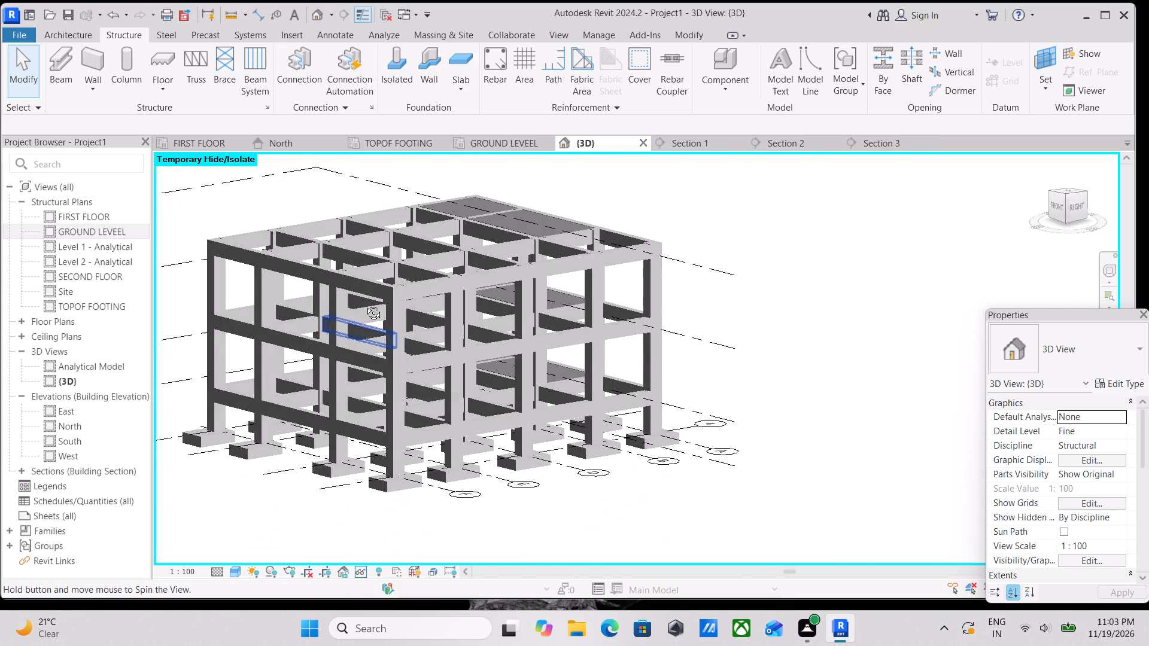
middle_click_drag(364, 304, 370, 290, "shift")
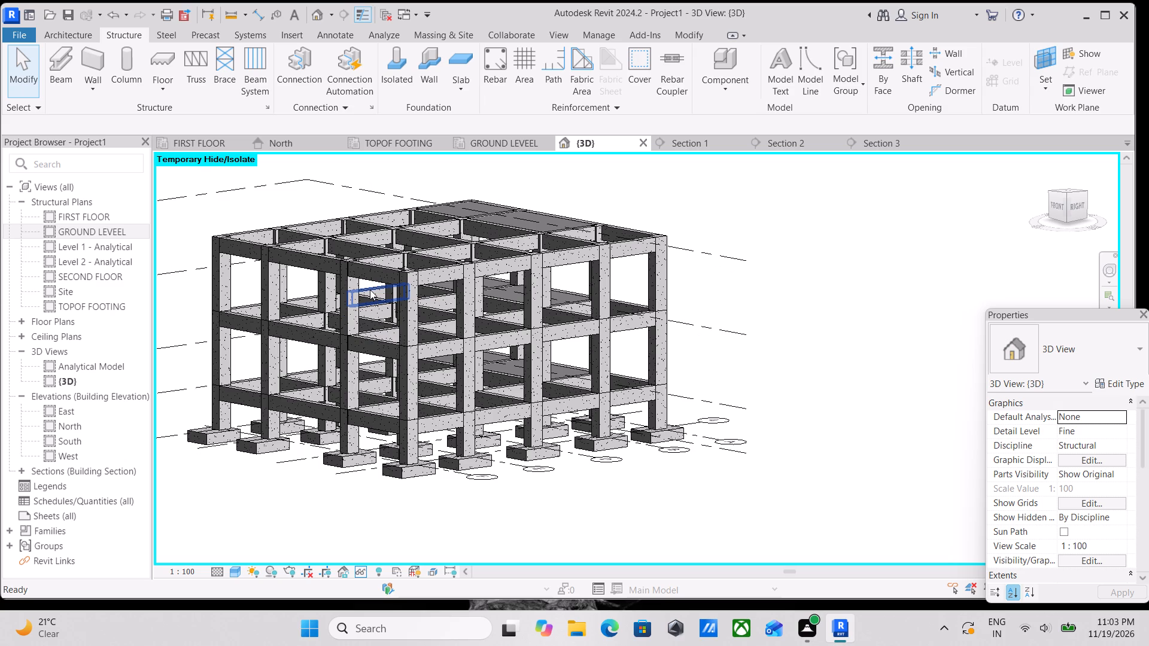
scroll(422, 311, "up", 2)
scroll(436, 319, "down", 1)
middle_click_drag(436, 319, 598, 366)
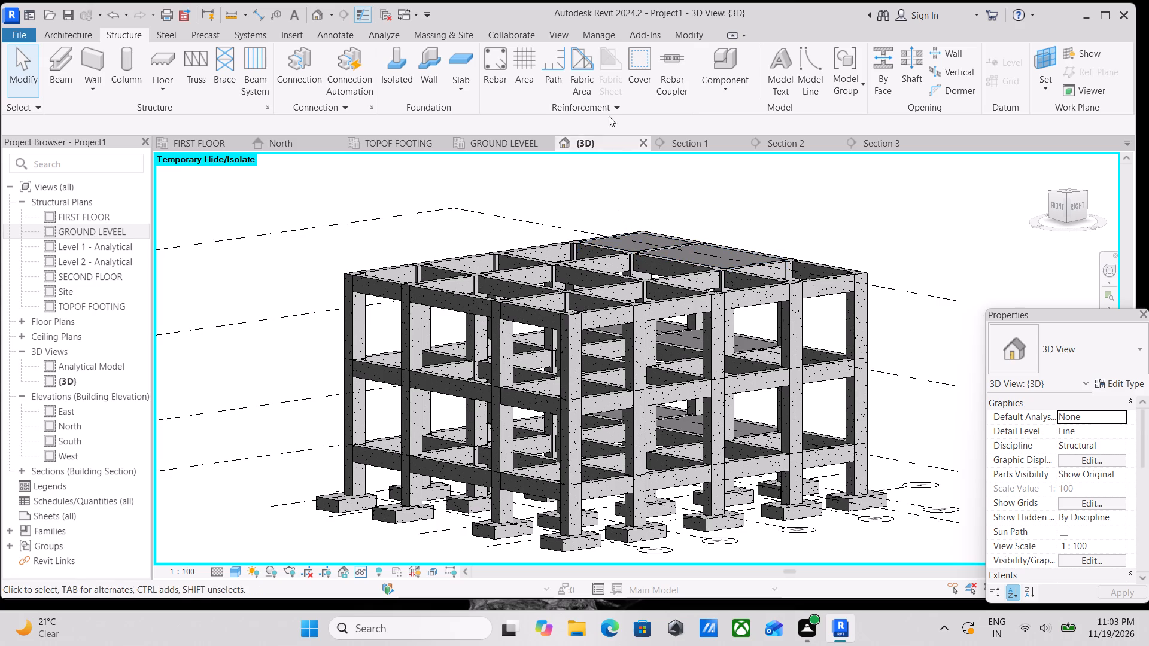
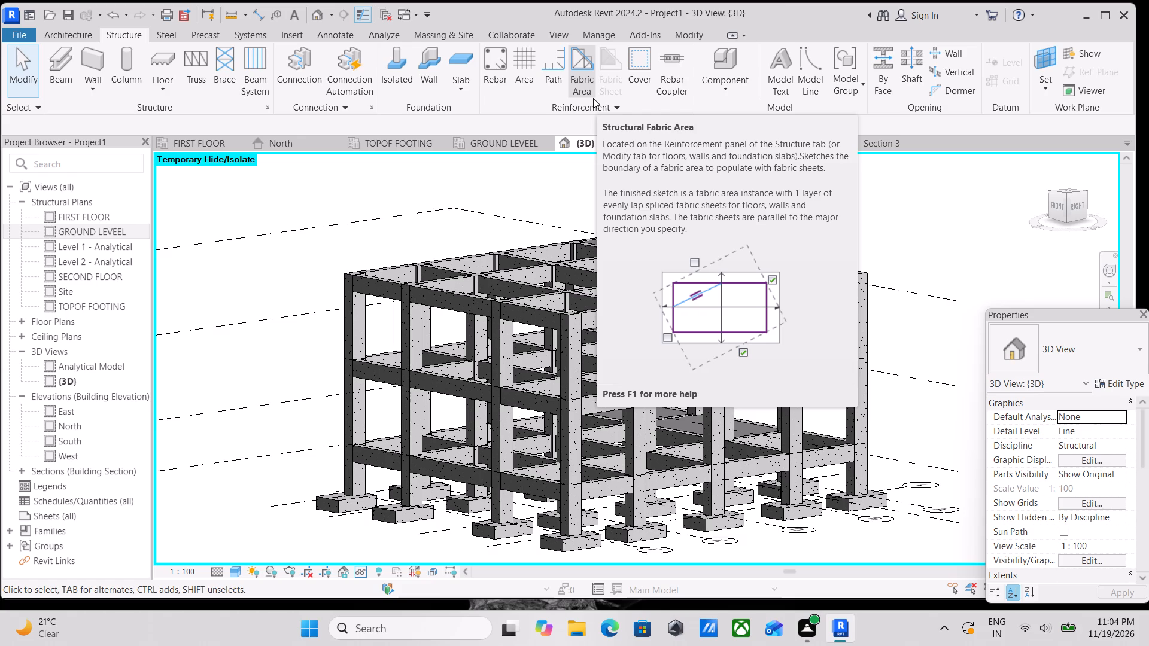
Examine the frame in 3D from the front-right corner, from above, and around to the front side near grid 1.
scroll(590, 303, "up", 3)
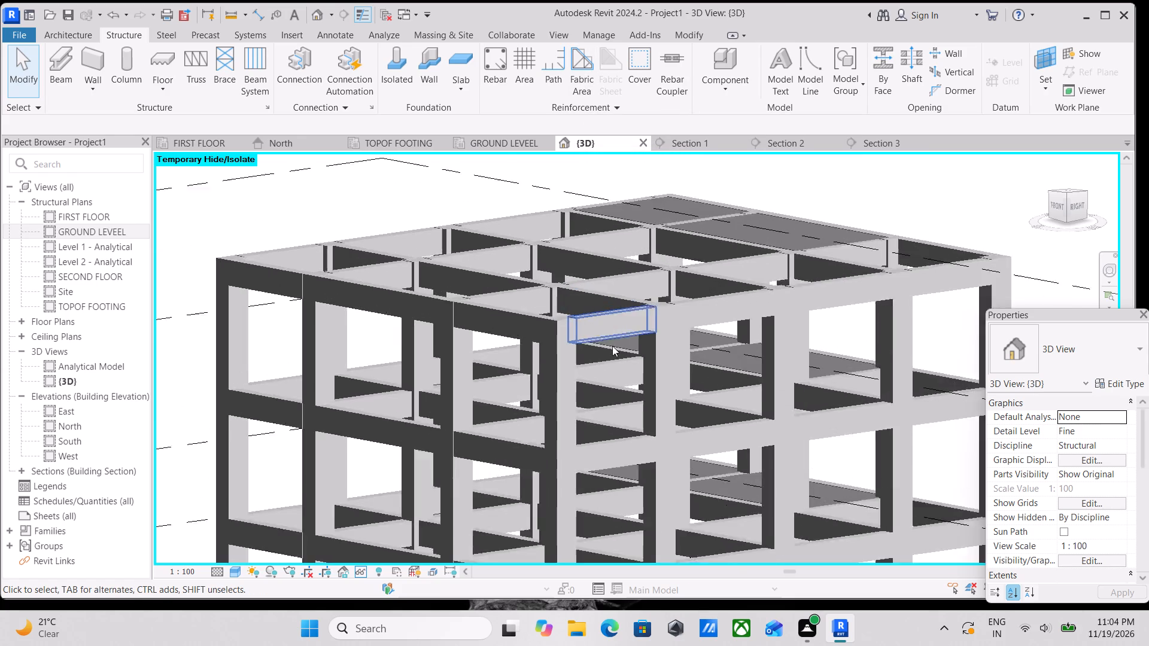
scroll(612, 346, "up", 1)
scroll(616, 349, "down", 3)
middle_click_drag(616, 339, 607, 213)
middle_click_drag(603, 260, 593, 426, "shift")
scroll(593, 426, "up", 1)
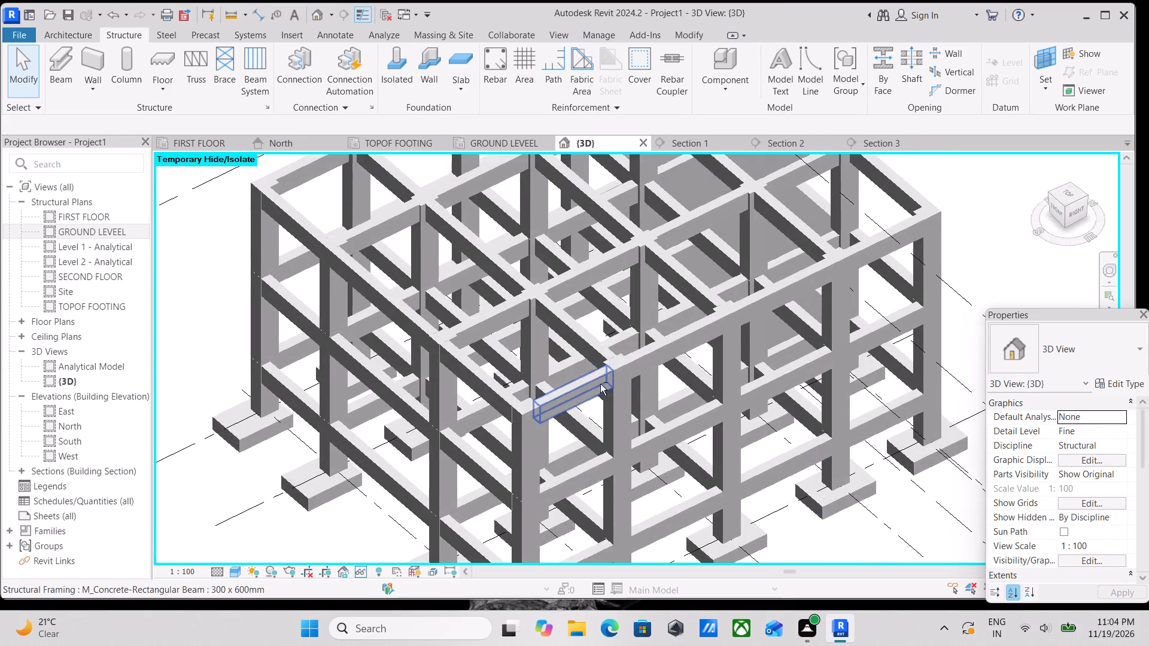
middle_click_drag(600, 384, 463, 370, "shift")
scroll(487, 361, "down", 3)
middle_click_drag(487, 361, 736, 362)
middle_click_drag(677, 373, 606, 256)
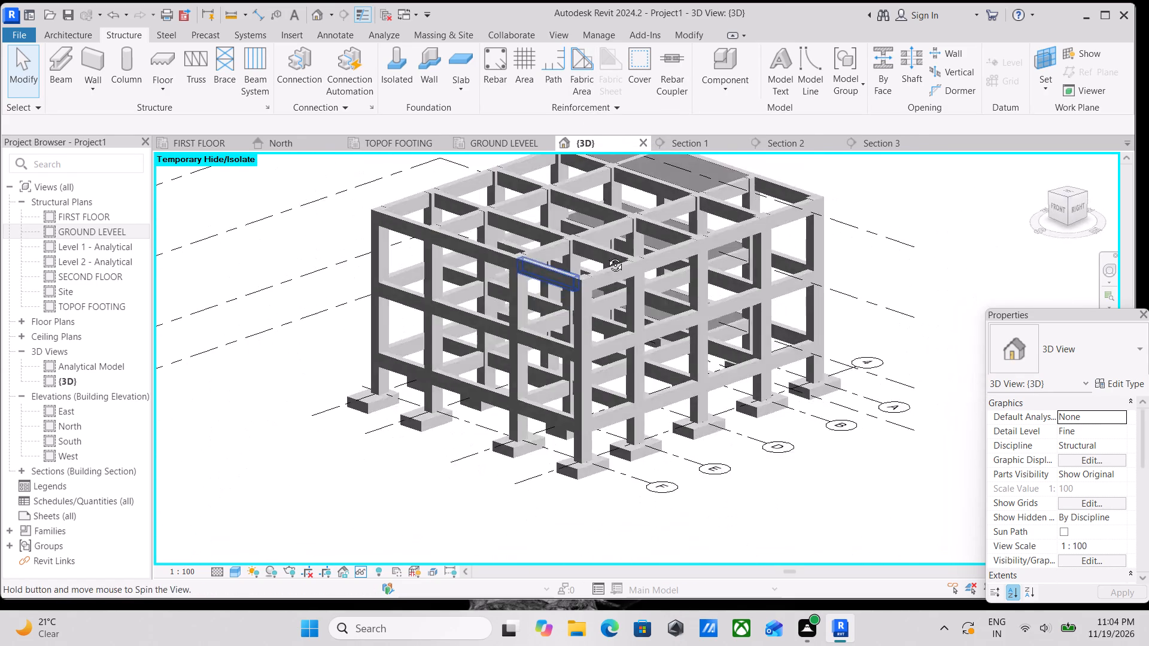
middle_click_drag(606, 256, 607, 257)
middle_click_drag(549, 309, 692, 409, "shift")
scroll(691, 409, "up", 1, "shift")
scroll(693, 400, "up", 3)
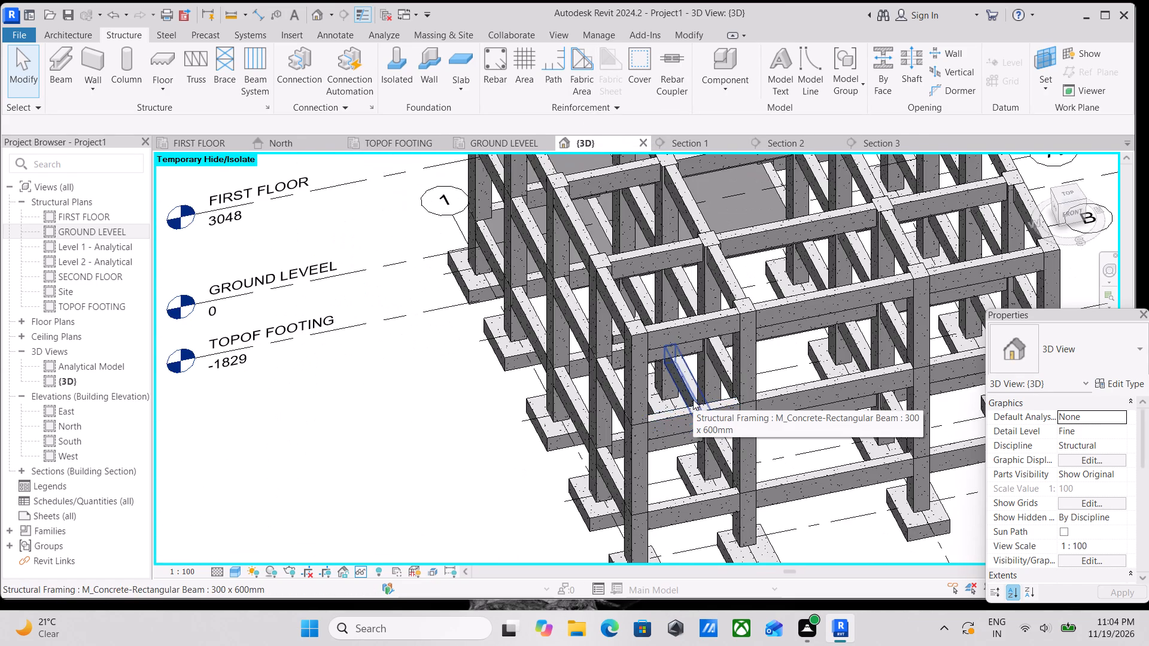
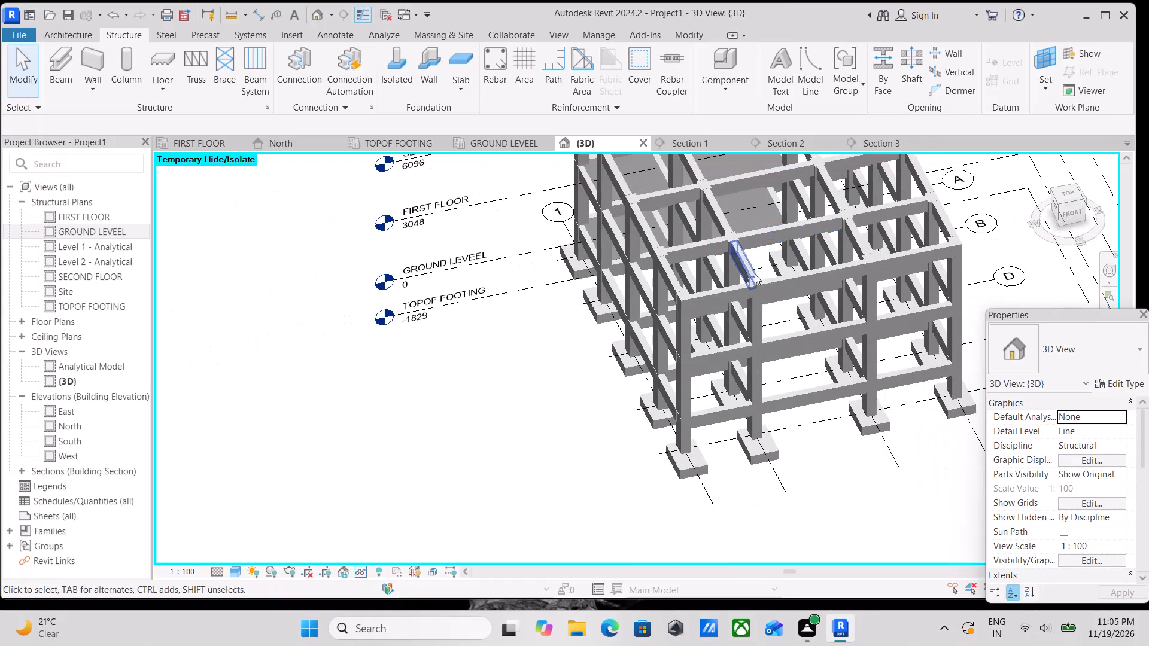
Examine the frame in 3D around to its back corner, inspecting the footings and slabs near grids 1 to 3 and grid lines 1 and 2.
middle_click_drag(732, 295, 728, 211)
middle_click_drag(691, 291, 792, 199)
middle_click_drag(771, 193, 726, 218)
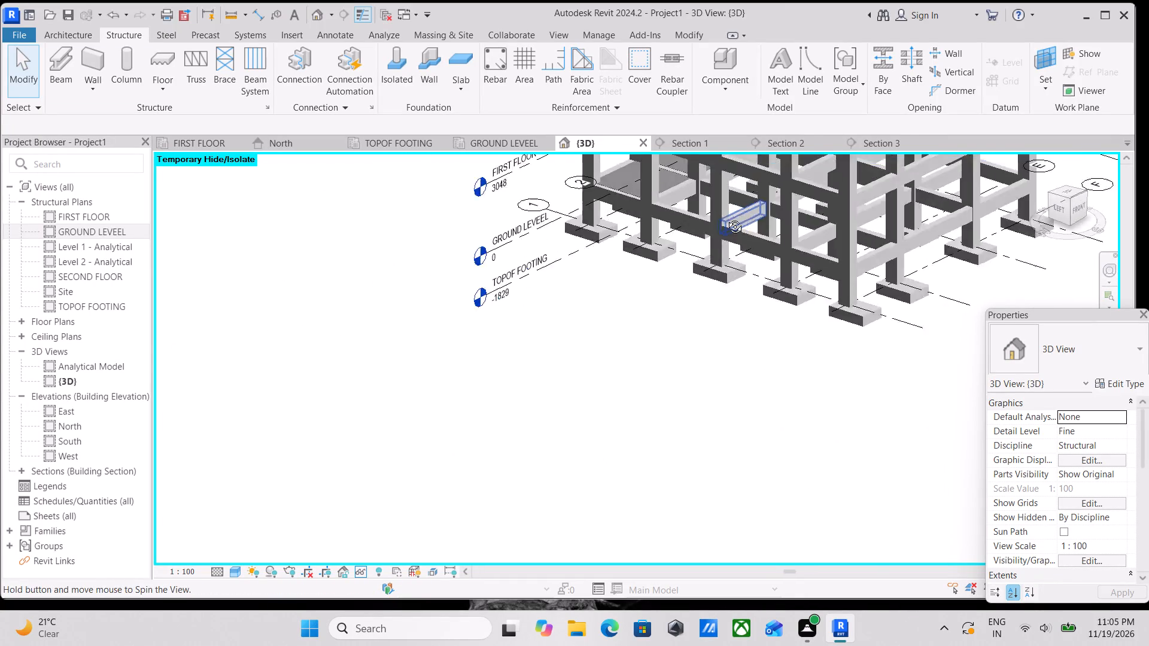
middle_click_drag(726, 218, 672, 252)
middle_click_drag(745, 275, 579, 392)
scroll(577, 392, "up", 1)
middle_click_drag(642, 321, 697, 248, "shift")
middle_click_drag(697, 248, 691, 304, "shift")
middle_click_drag(527, 303, 731, 209, "shift")
middle_click_drag(562, 309, 637, 428, "shift")
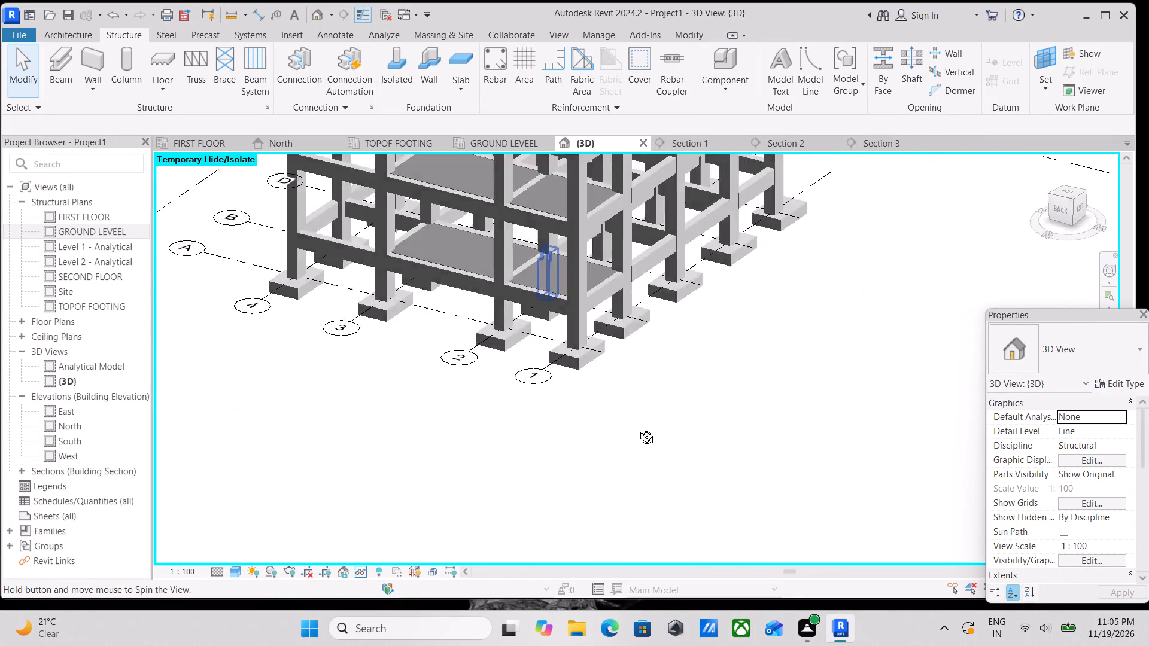
middle_click_drag(637, 428, 606, 515, "shift")
scroll(521, 374, "up", 3)
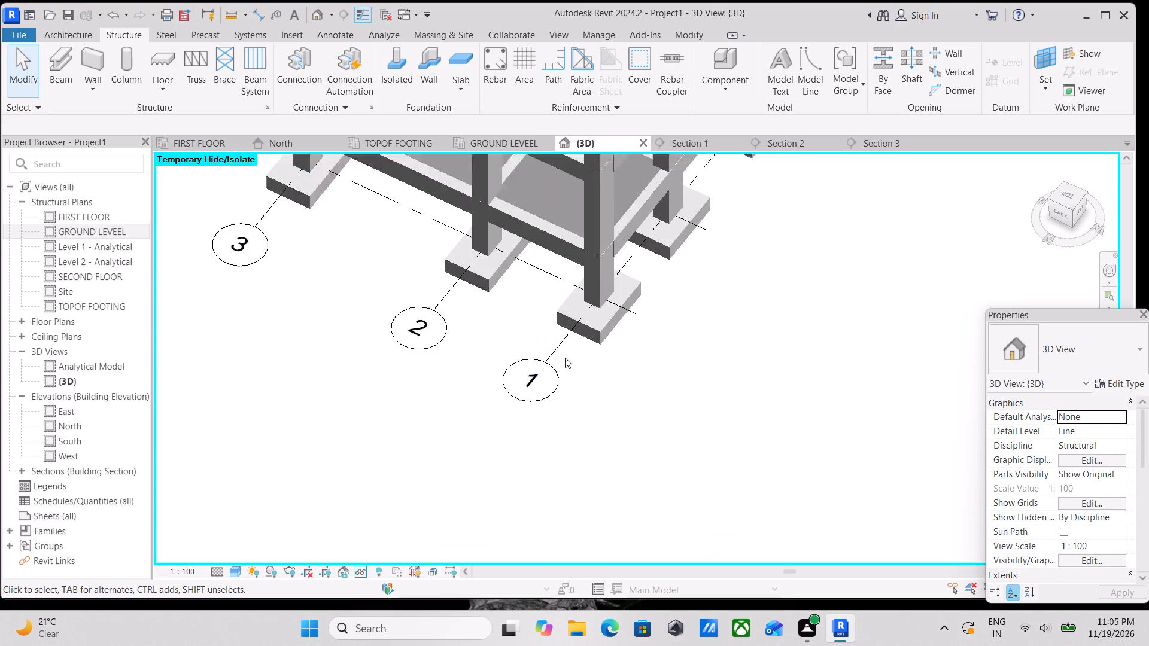
scroll(565, 358, "up", 2)
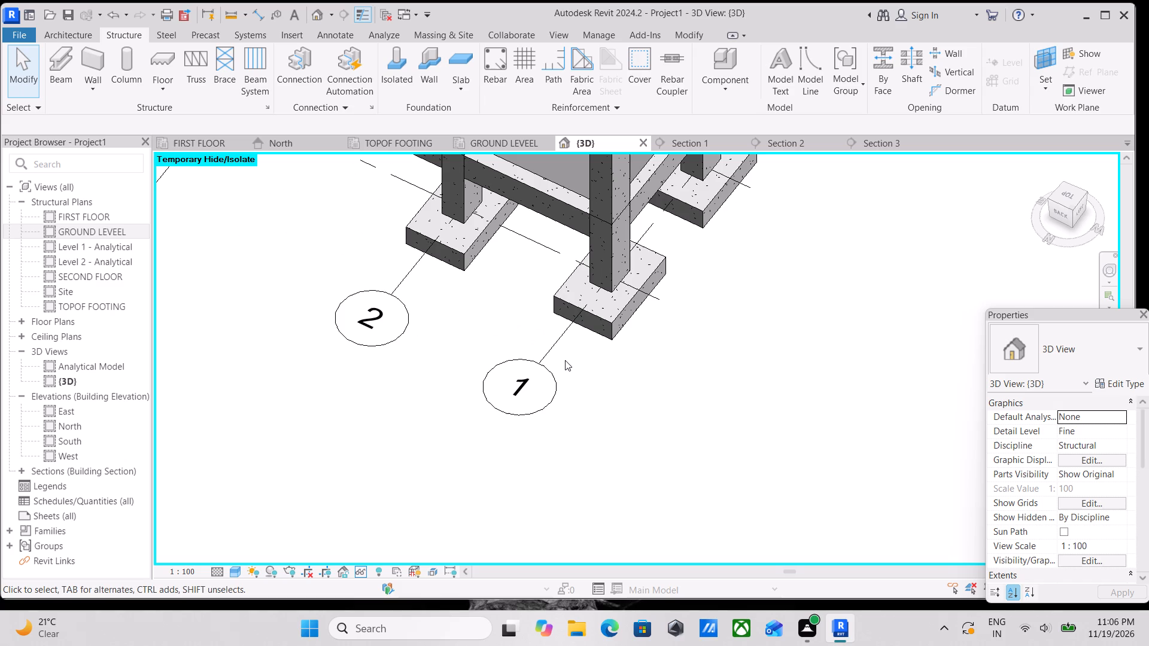
scroll(535, 277, "down", 3)
middle_click_drag(547, 303, 563, 453)
scroll(558, 454, "up", 2)
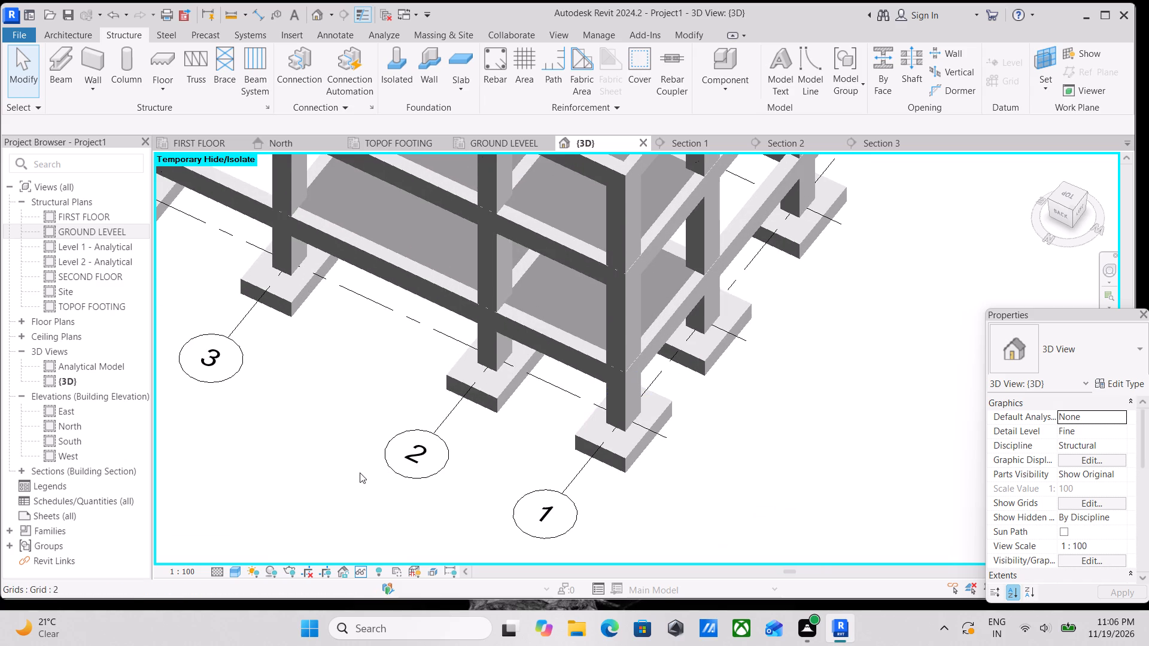
left_click(442, 423)
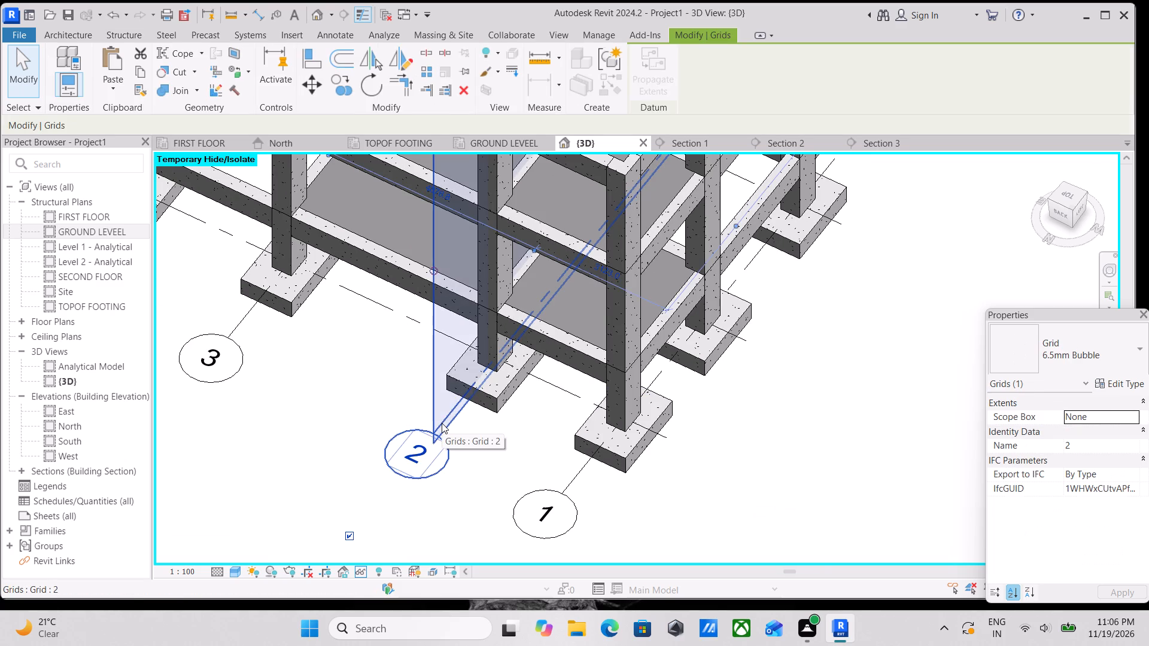
scroll(442, 423, "down", 3)
key("Escape")
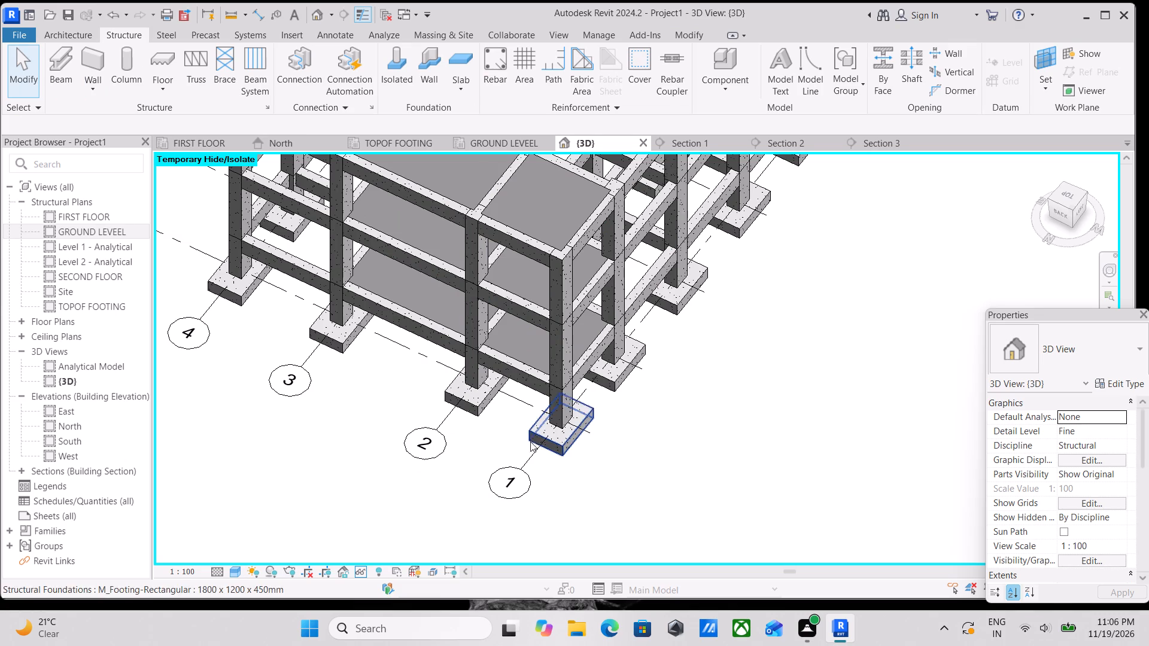
left_click(532, 459)
key("Escape")
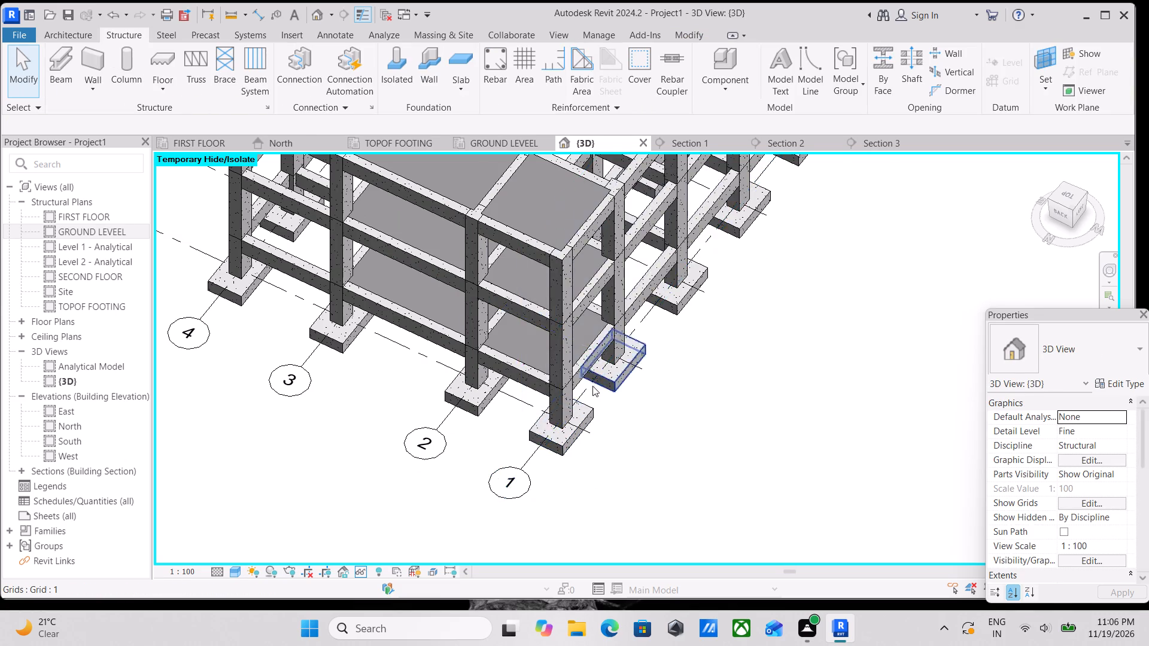
Examine the whole frame from above the back corner, including the top slabs and the open beam bays along grid 1.
scroll(592, 385, "down", 4)
middle_click_drag(592, 385, 608, 467)
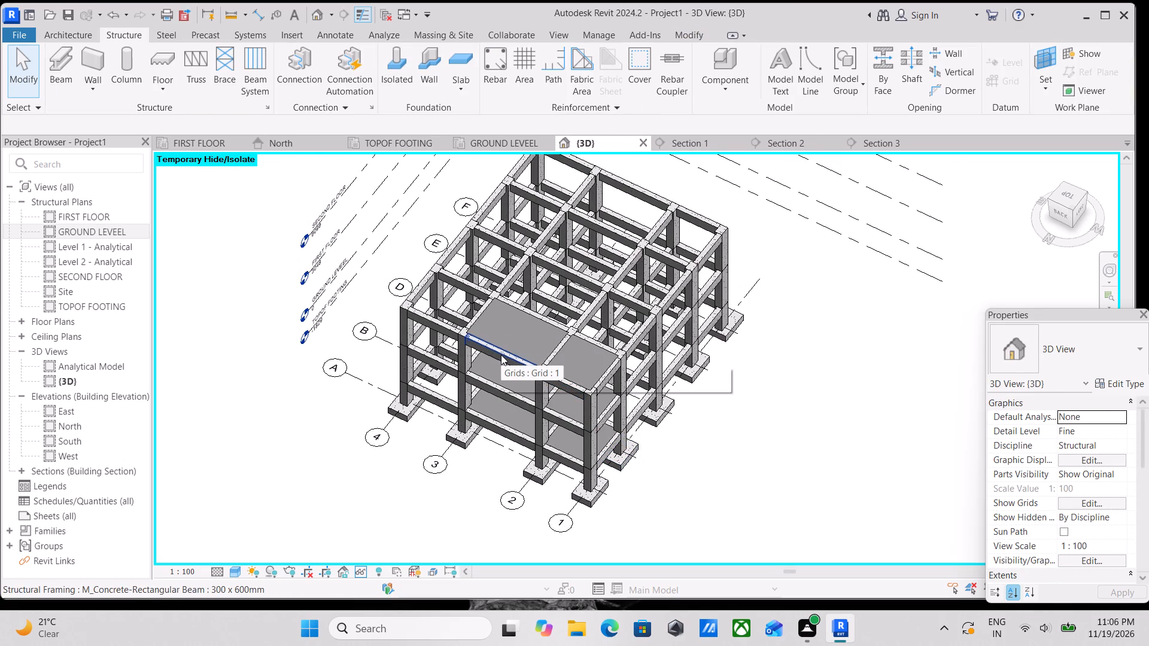
scroll(537, 273, "down", 1)
middle_click_drag(549, 304, 560, 398)
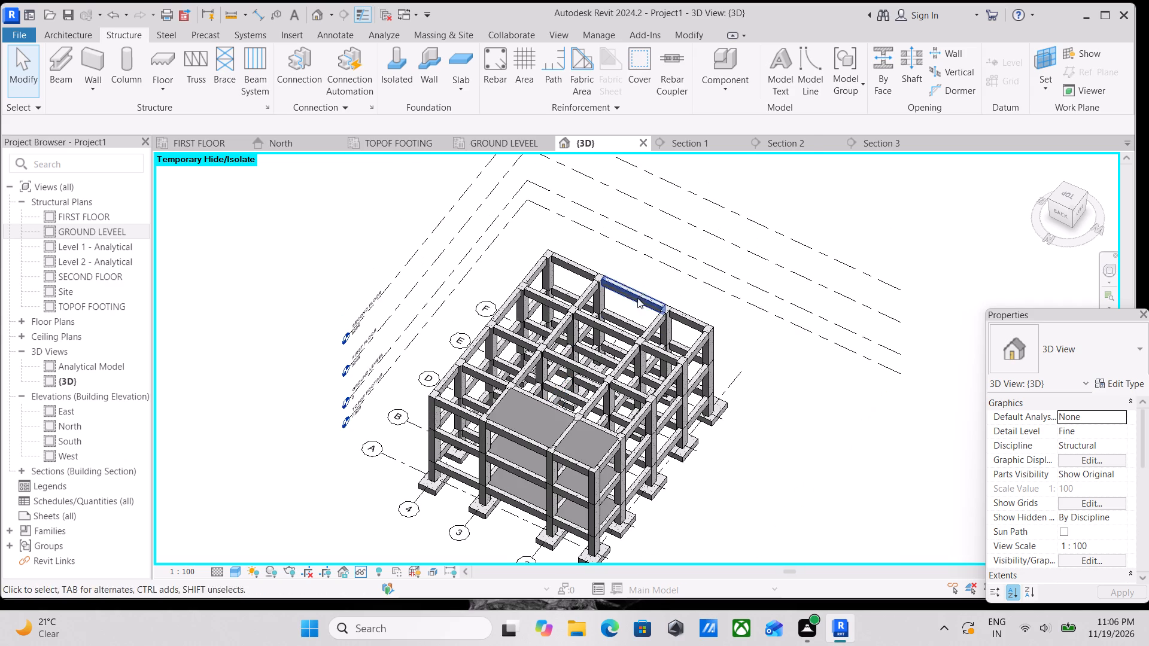
middle_click_drag(634, 320, 618, 285)
scroll(659, 434, "up", 2)
scroll(607, 410, "up", 2)
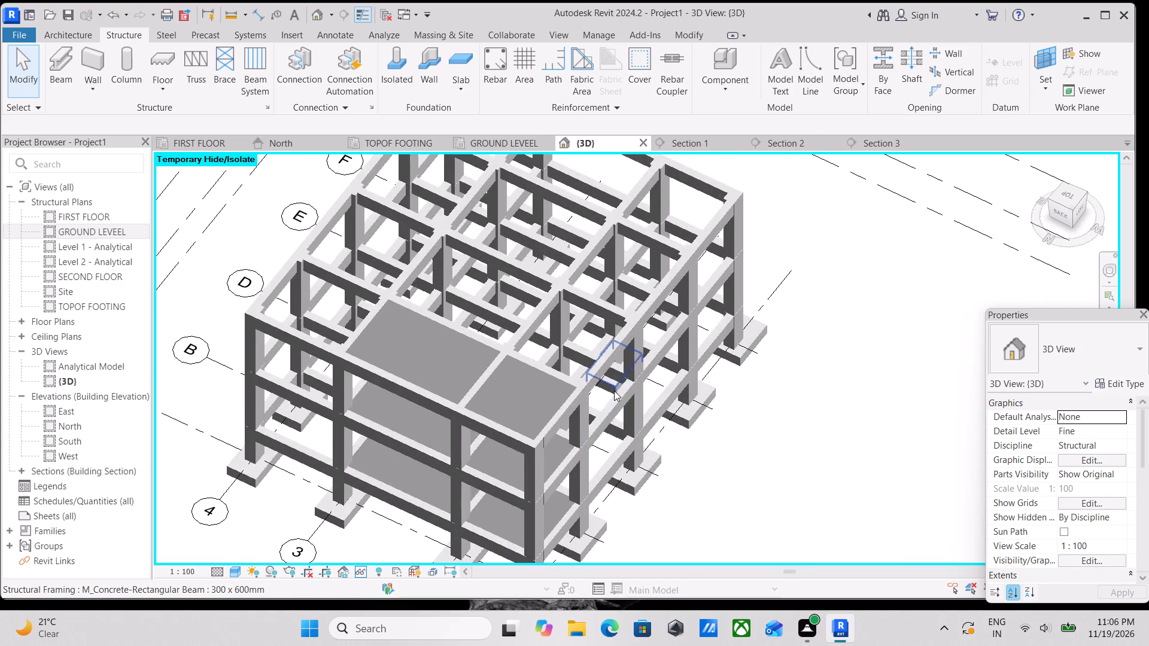
scroll(618, 434, "up", 3)
scroll(601, 389, "up", 3)
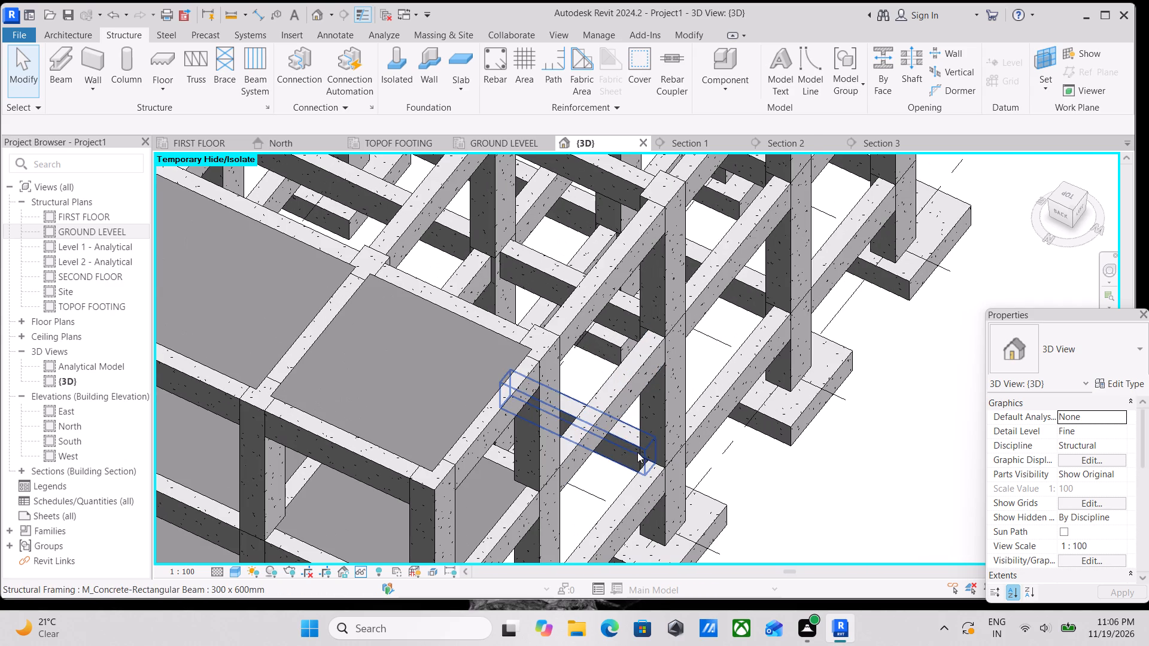
scroll(667, 303, "up", 2)
scroll(731, 285, "down", 1)
middle_click_drag(731, 288, 716, 281)
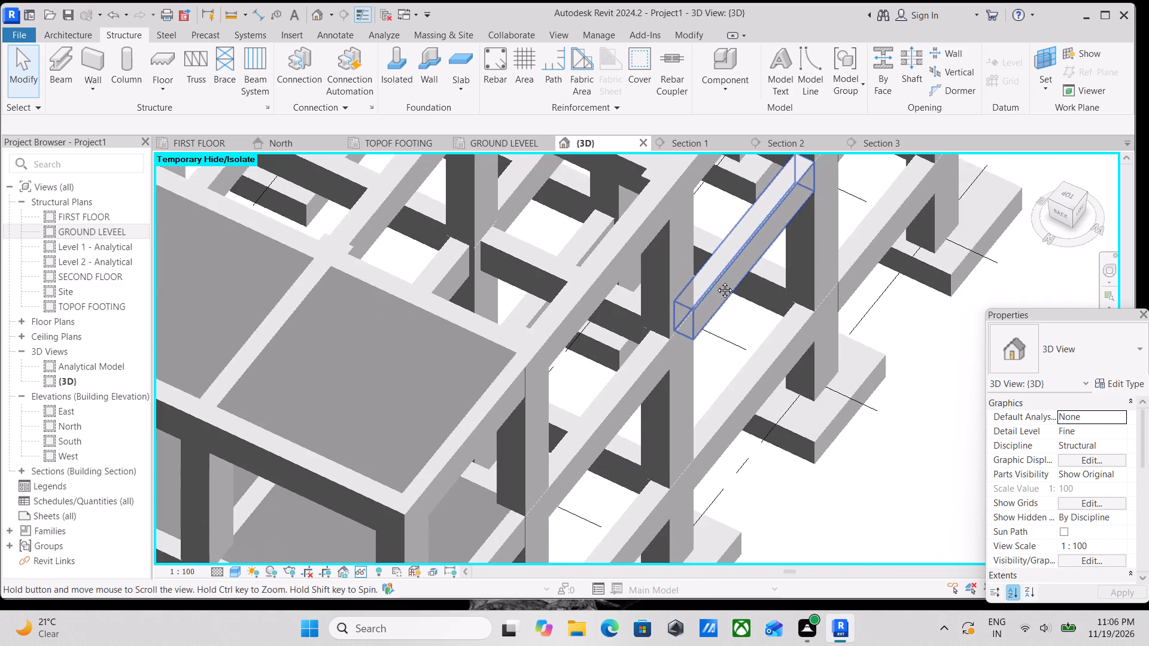
middle_click_drag(716, 281, 679, 222)
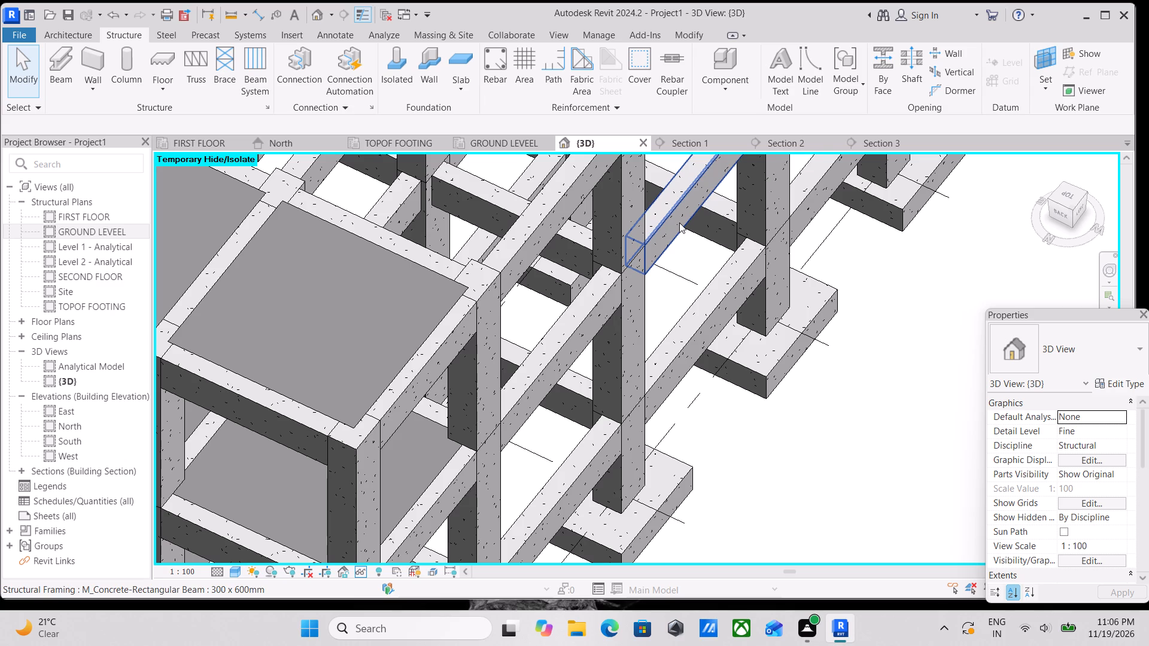
scroll(679, 221, "down", 2)
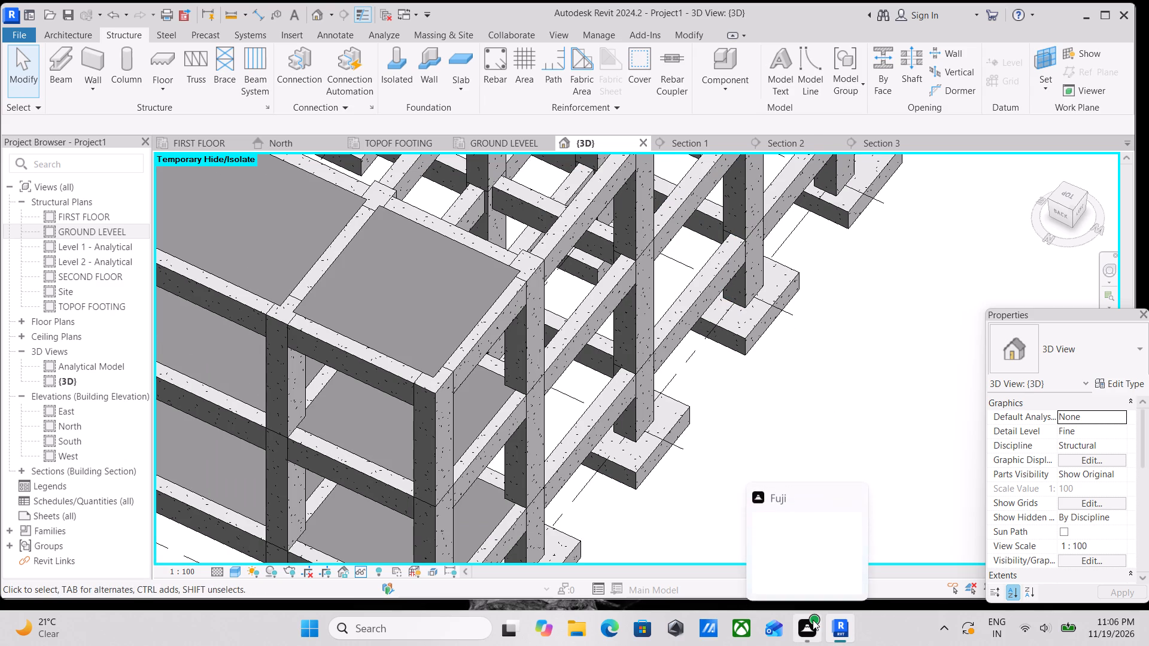
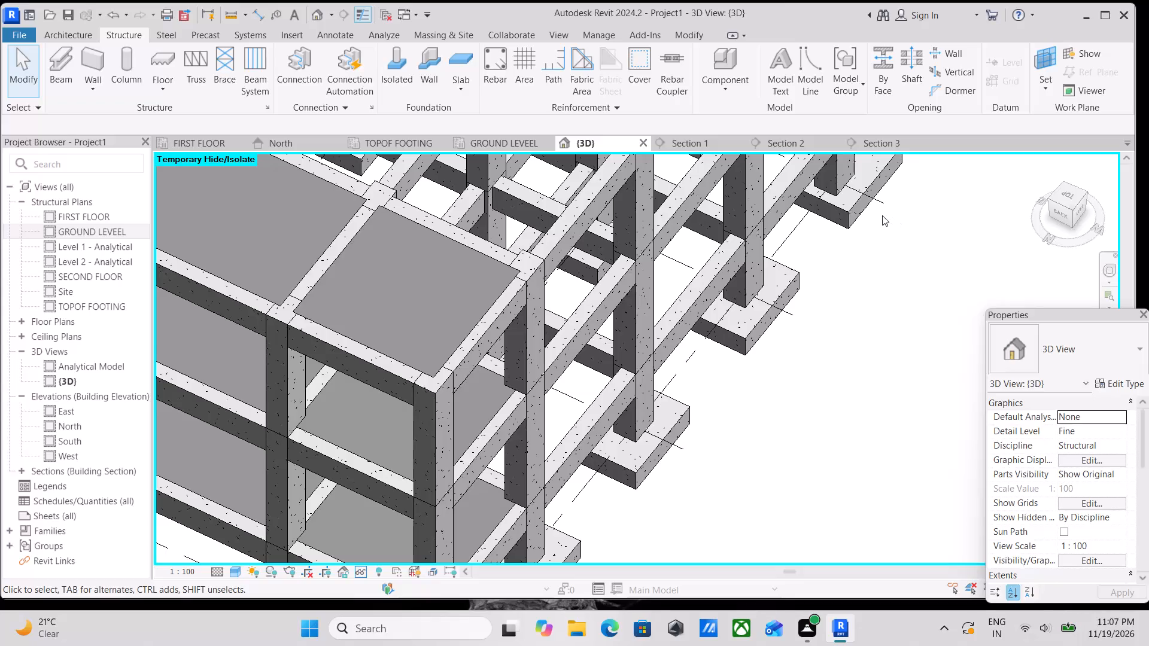
Examine the frame's back corner in 3D from above and at a low angle, including the floor slabs inside the bays.
scroll(882, 215, "up", 1)
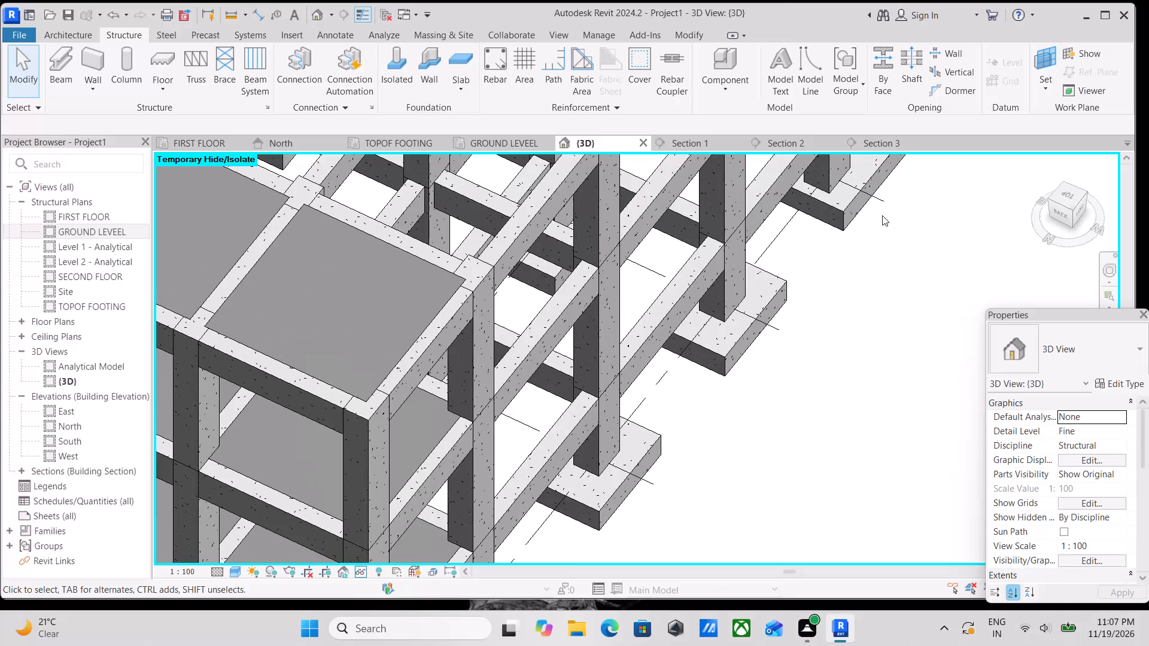
scroll(855, 239, "up", 1)
scroll(826, 252, "down", 2)
middle_click_drag(826, 252, 964, 178)
middle_click_drag(684, 334, 840, 136)
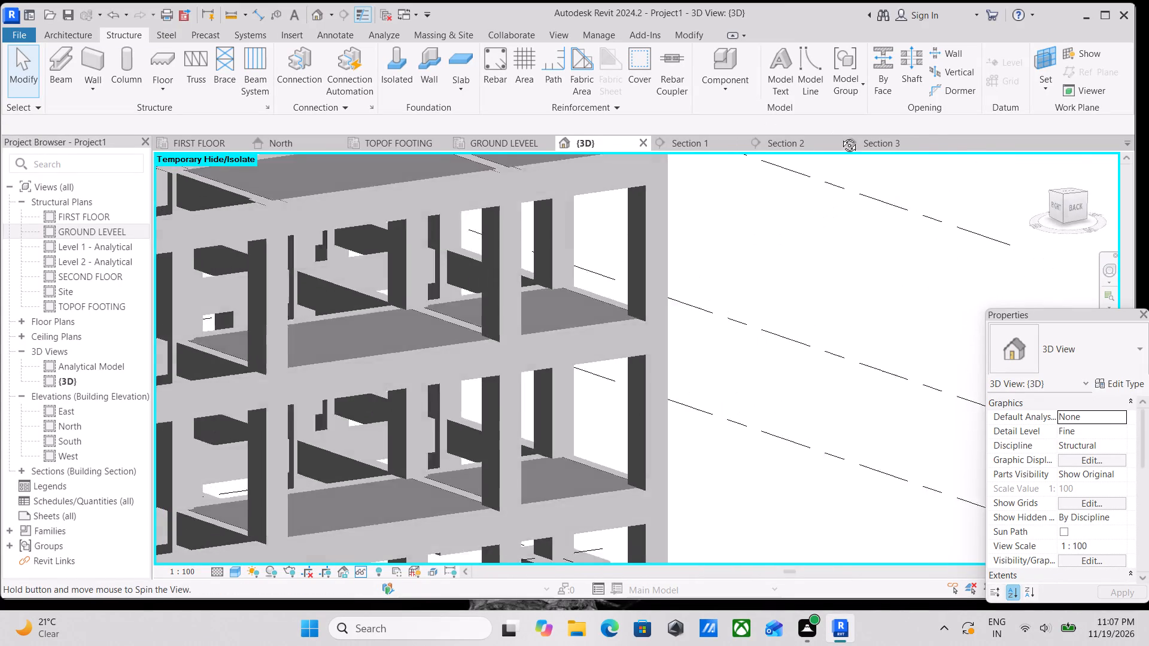
middle_click_drag(840, 136, 839, 135)
middle_click_drag(640, 297, 724, 182, "shift")
scroll(690, 274, "down", 3)
middle_click_drag(699, 269, 910, 184)
Examine the side of the frame along grid 4 in 3D, inspecting the beams, columns and open bays between grids A and F.
middle_click_drag(656, 258, 689, 364, "shift")
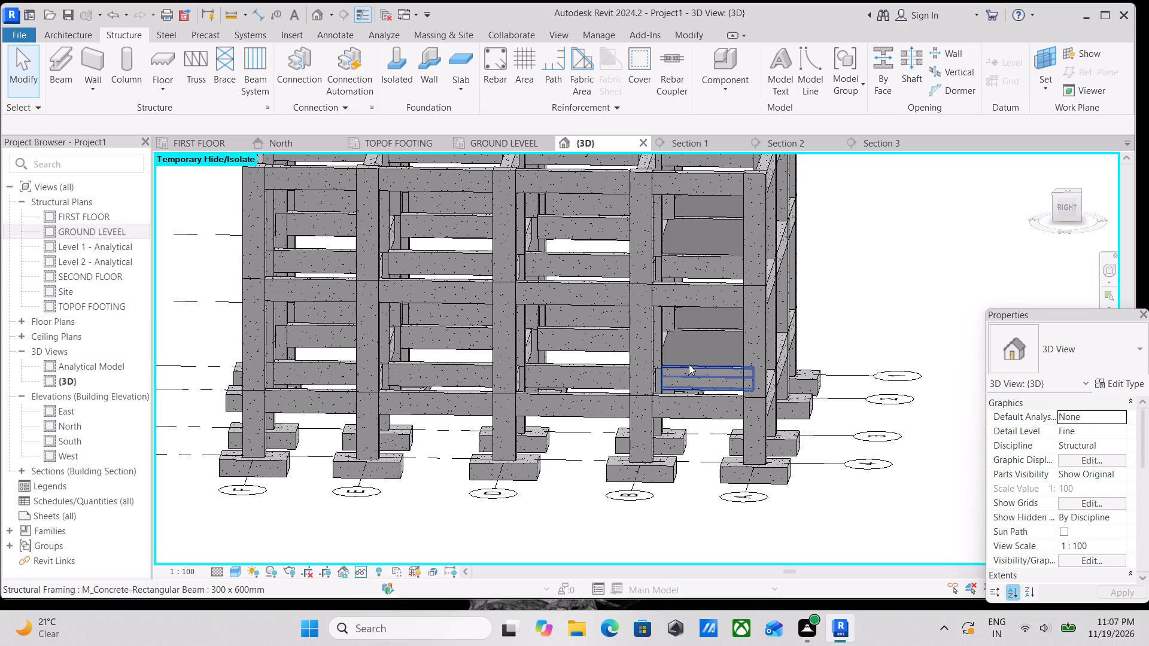
scroll(686, 361, "down", 2)
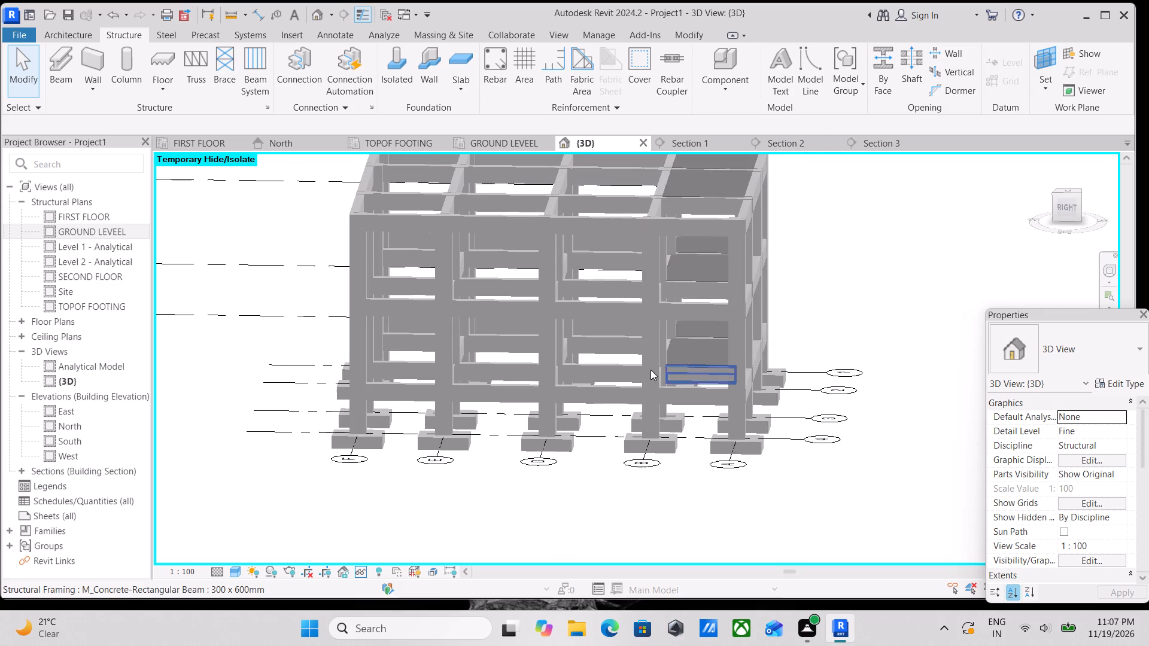
scroll(634, 319, "down", 2)
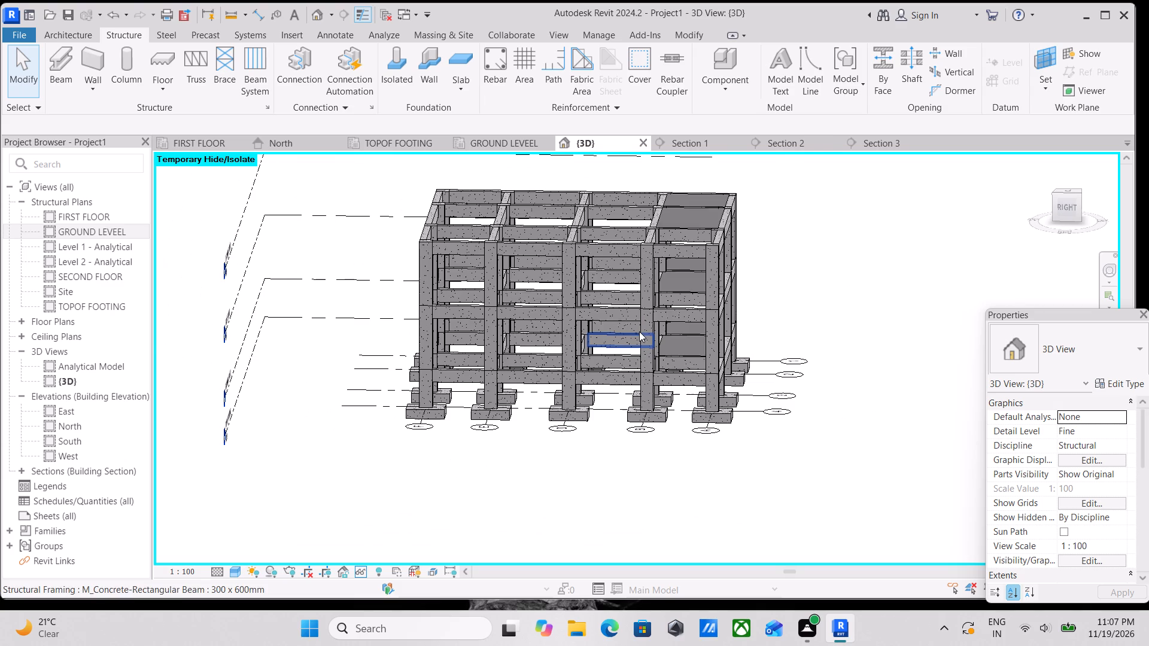
scroll(645, 304, "down", 3)
scroll(636, 325, "up", 2)
scroll(537, 284, "up", 6)
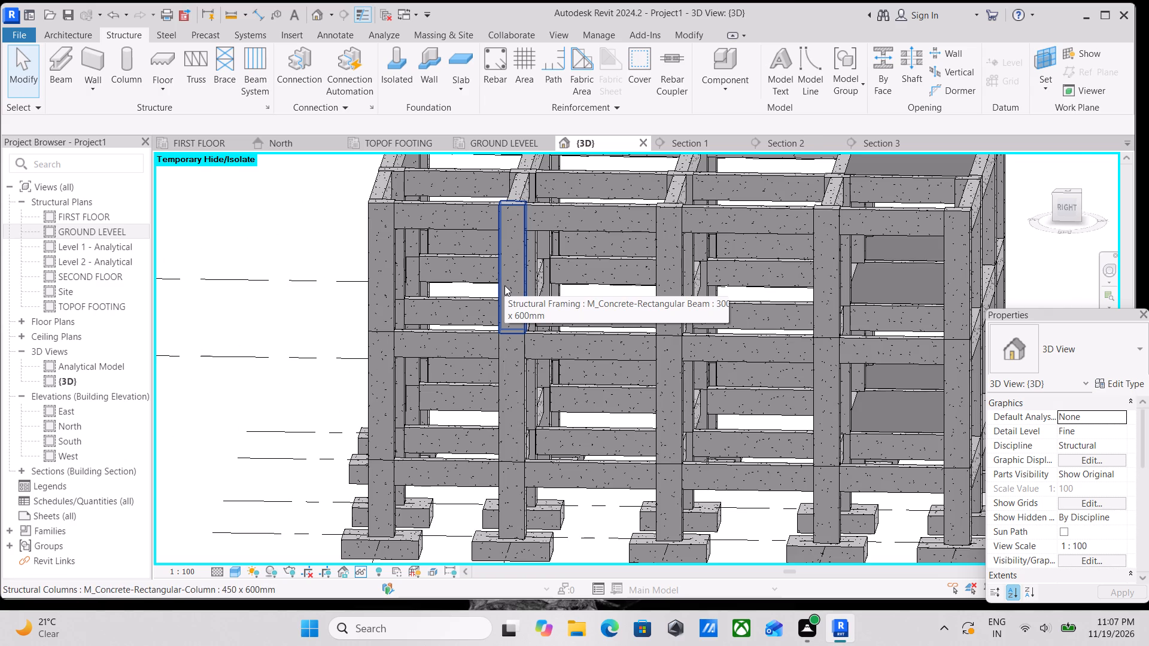
scroll(500, 258, "up", 6)
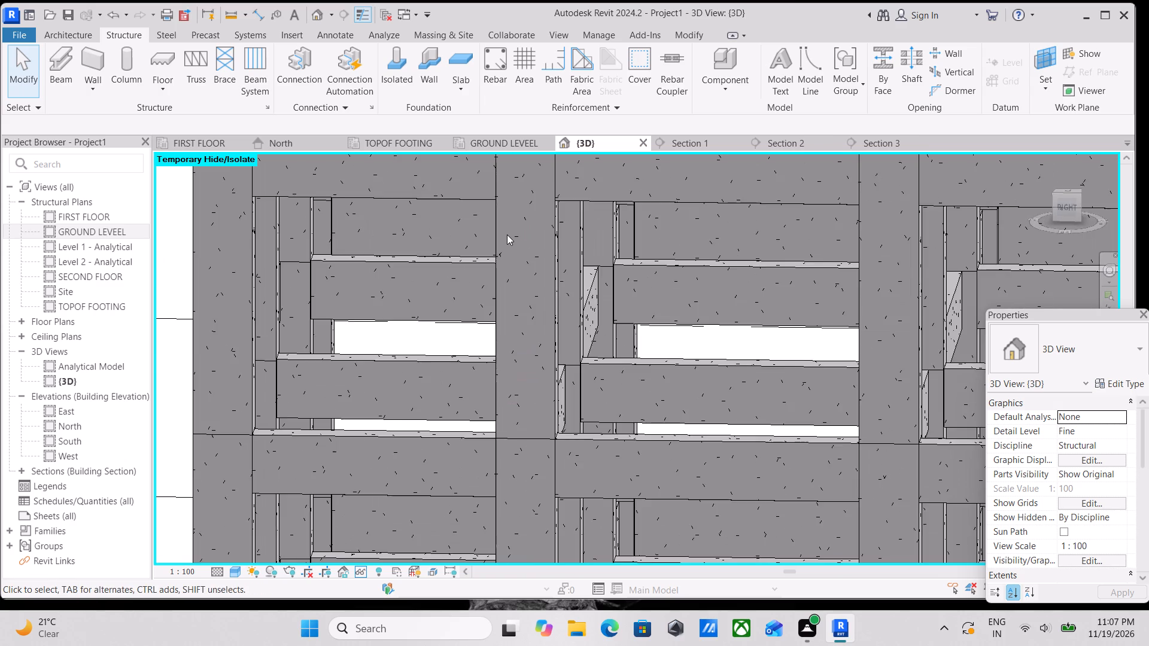
scroll(507, 234, "down", 4)
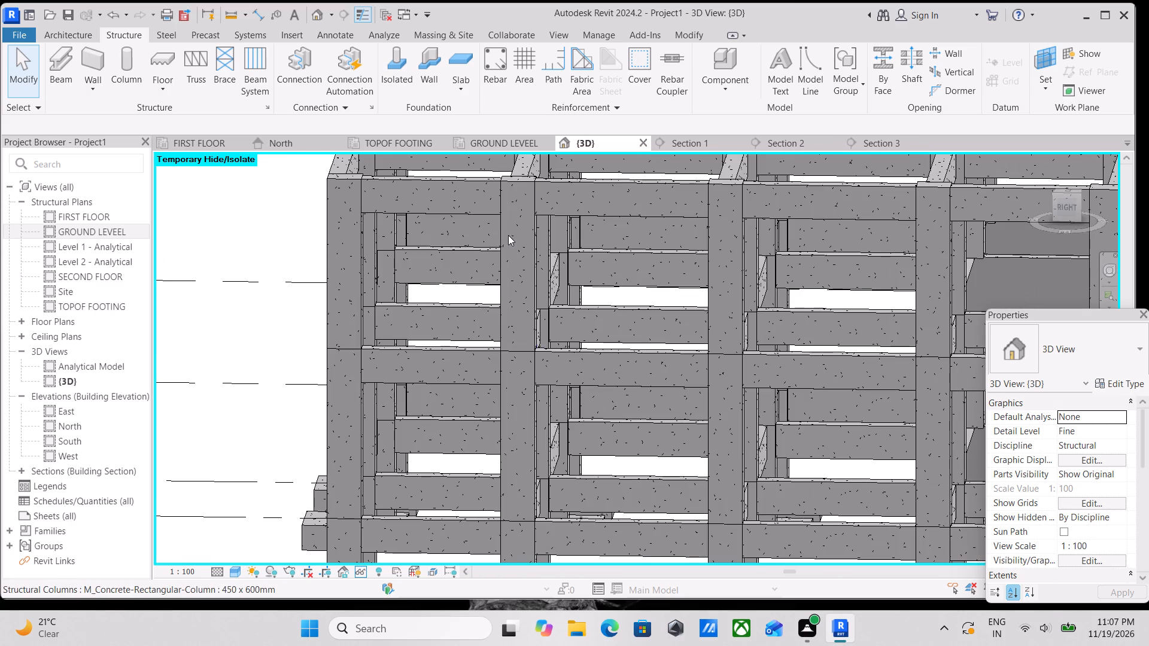
scroll(513, 231, "down", 2)
scroll(577, 263, "down", 5)
middle_click_drag(577, 262, 583, 318)
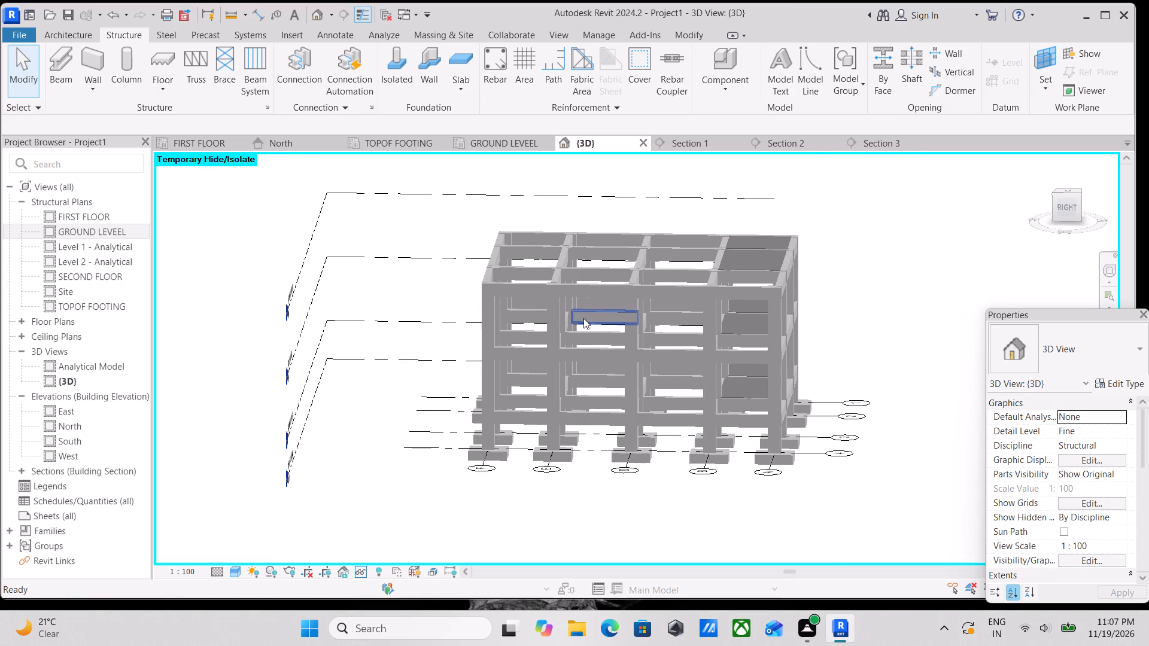
Examine the back face along grid A in 3D, inspecting the slabs, beams and footings between grids 4 and 1.
middle_click_drag(600, 307, 428, 419, "shift")
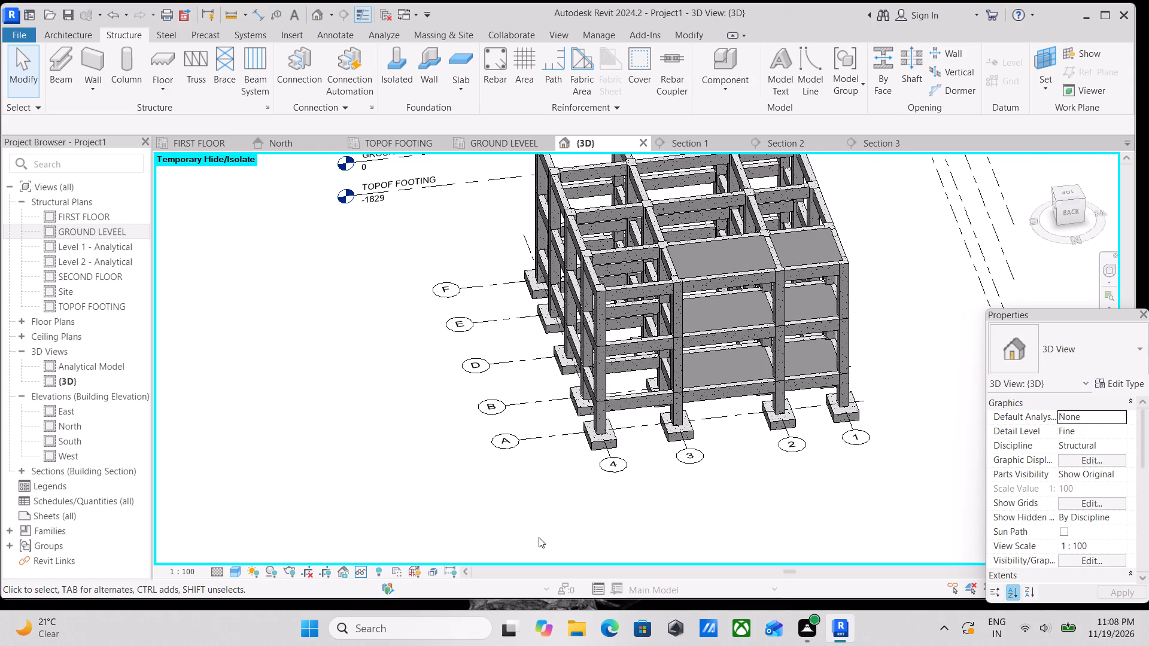
scroll(486, 486, "up", 1)
scroll(664, 416, "up", 2)
middle_click_drag(664, 416, 615, 435)
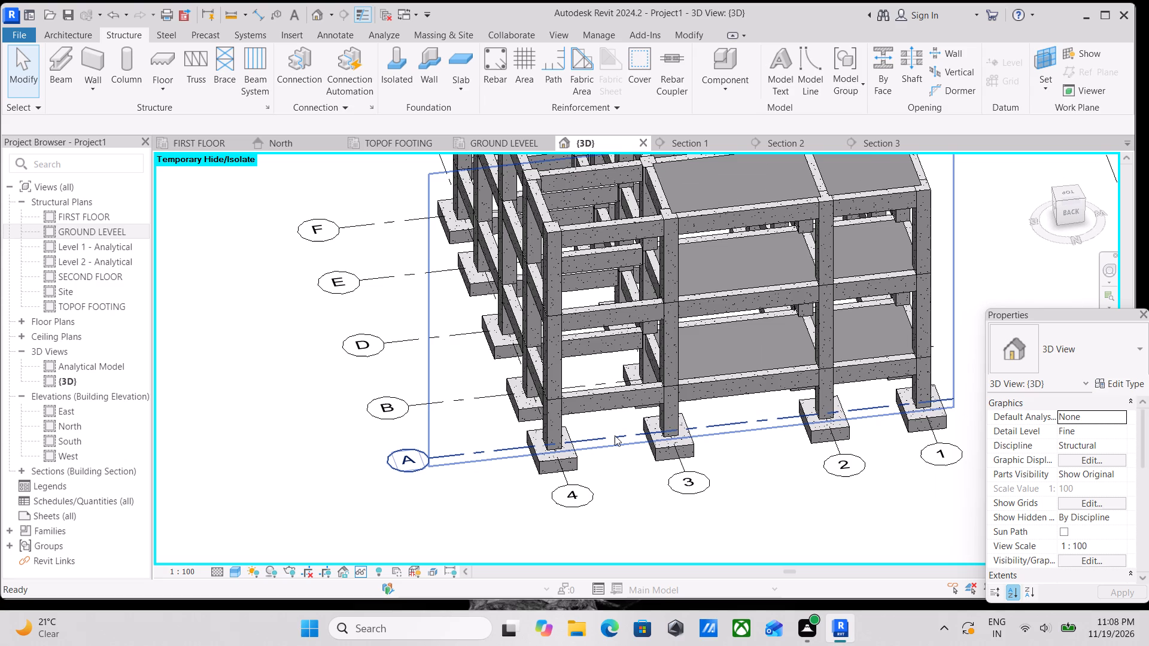
scroll(592, 408, "up", 2)
scroll(628, 319, "up", 1)
middle_click_drag(628, 319, 542, 331)
middle_click_drag(688, 336, 668, 334)
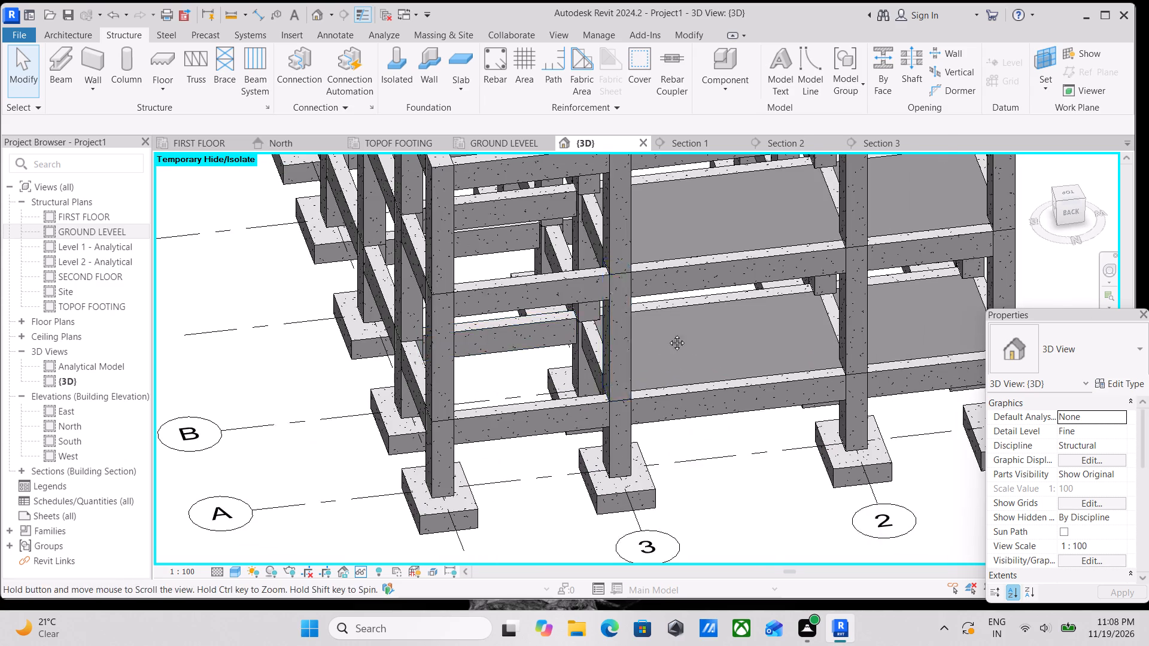
middle_click_drag(668, 334, 571, 355)
scroll(628, 334, "down", 1)
middle_click_drag(606, 351, 566, 386)
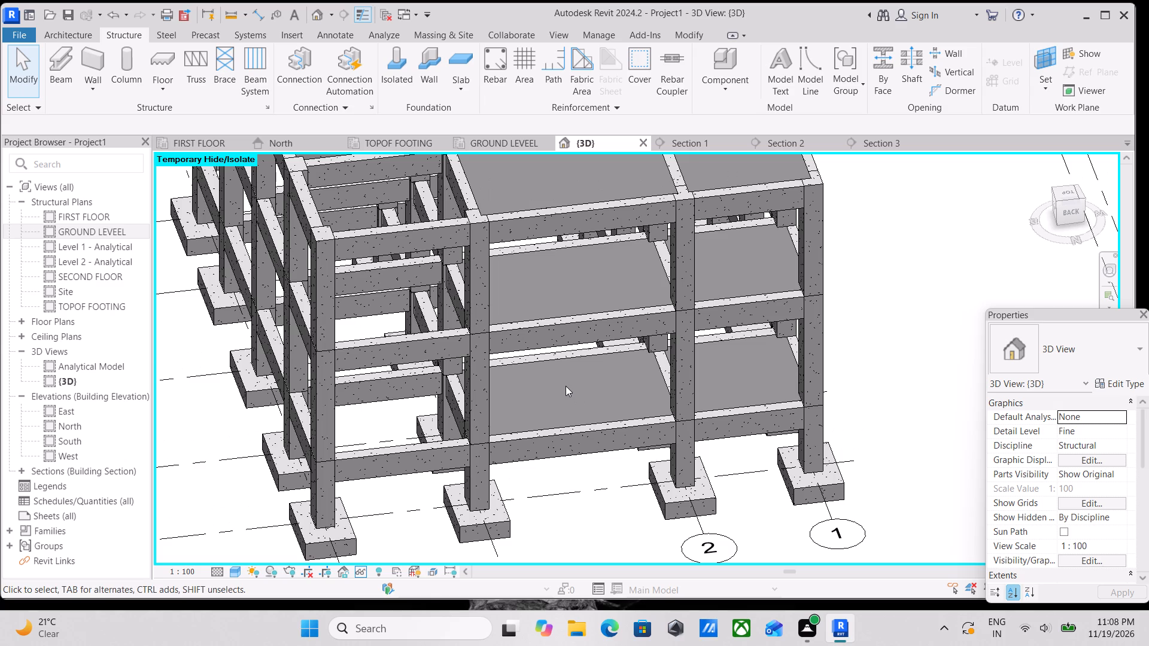
scroll(661, 387, "up", 2)
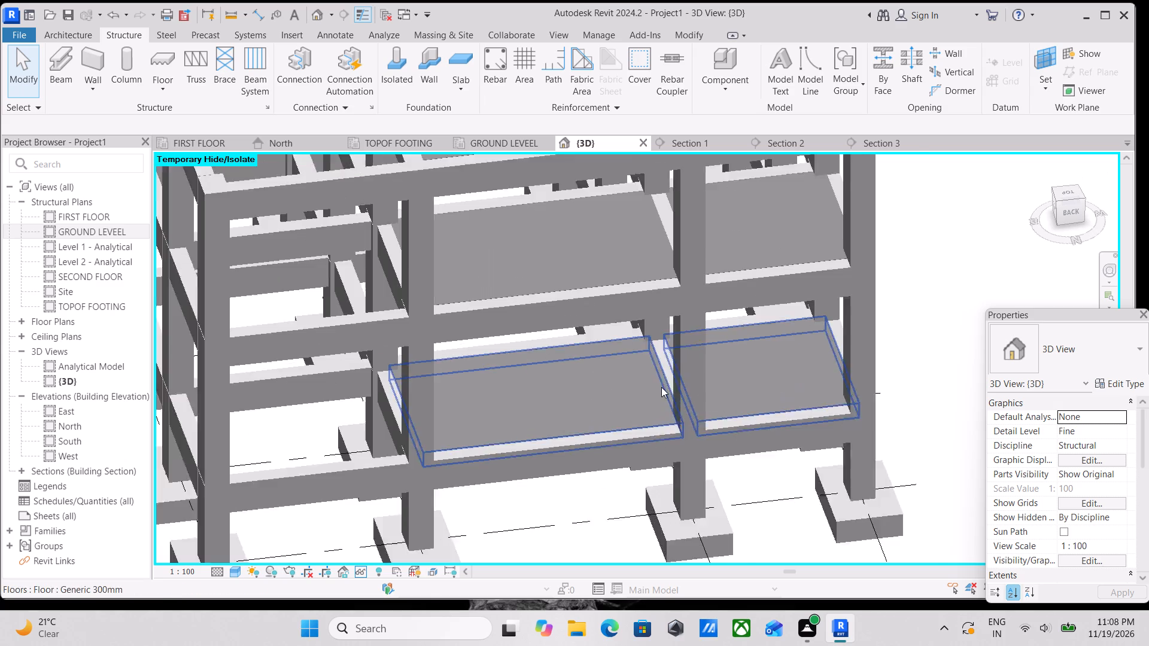
scroll(661, 387, "up", 1)
scroll(703, 327, "down", 1)
middle_click_drag(703, 326, 541, 352)
middle_click_drag(604, 351, 525, 350)
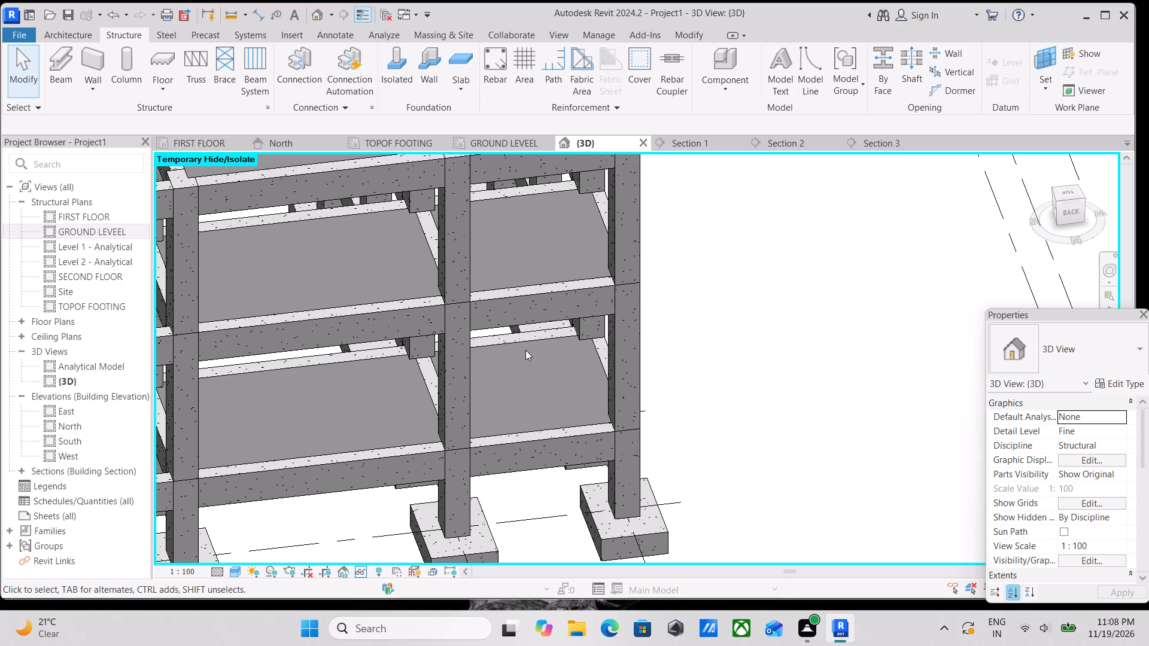
Examine the whole frame against its levels, from the edge between the right and back sides and from above the back.
scroll(551, 350, "down", 6)
middle_click_drag(420, 382, 543, 383)
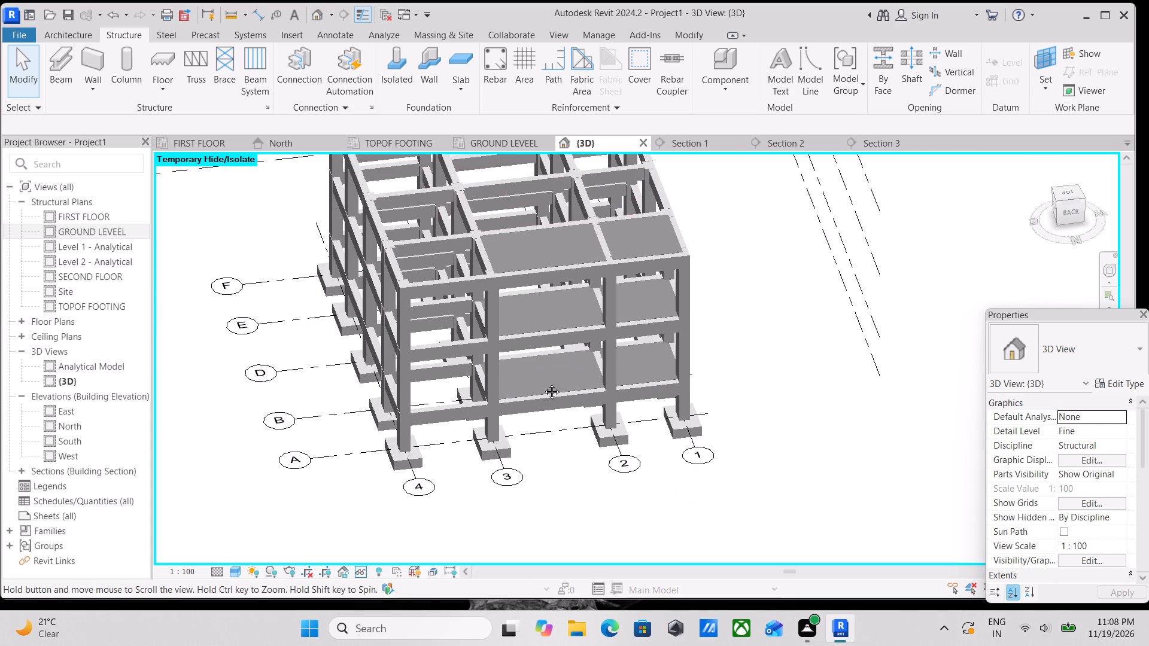
middle_click_drag(543, 383, 583, 388)
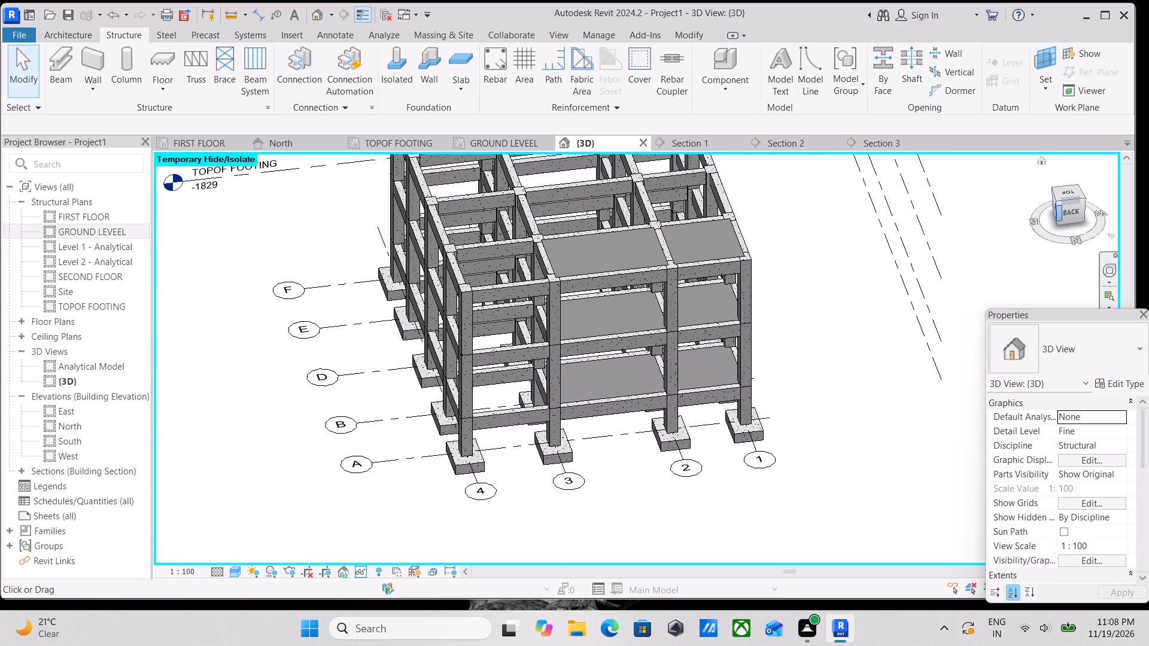
left_click(1057, 213)
scroll(740, 358, "up", 2)
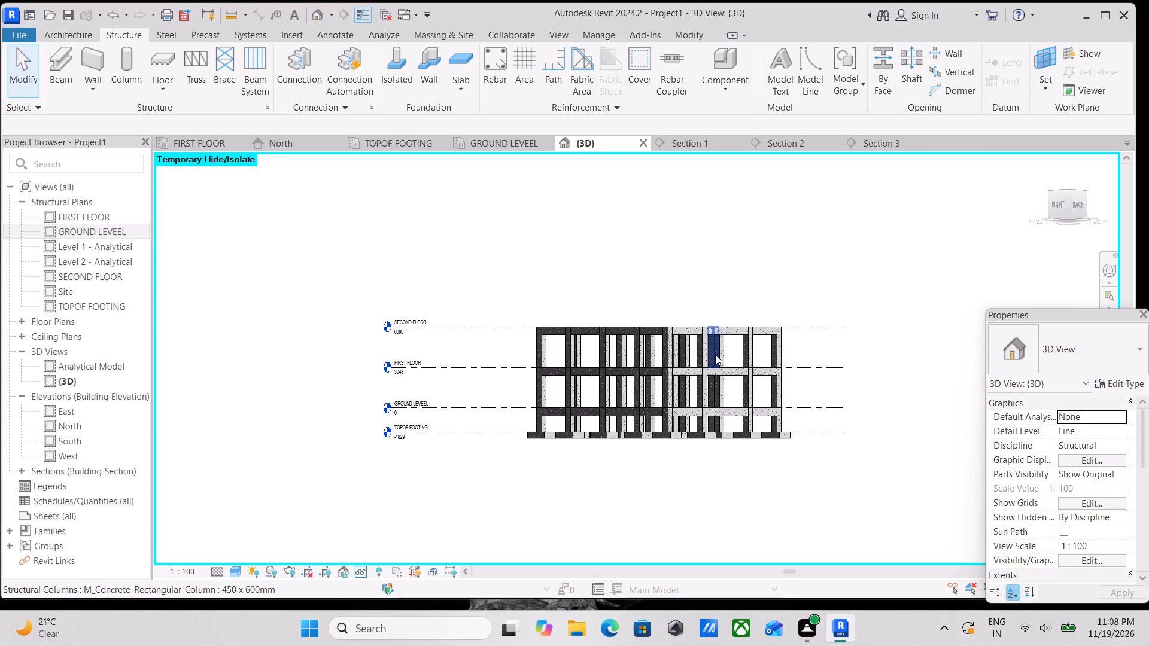
middle_click_drag(715, 348, 653, 458)
scroll(654, 459, "up", 1)
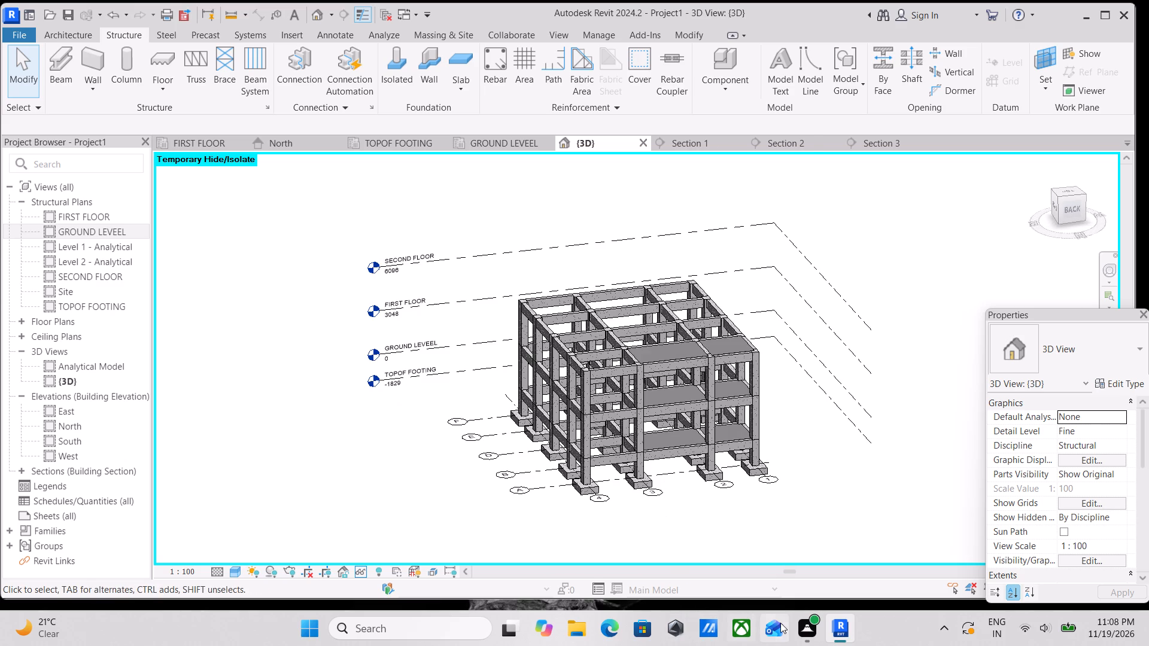
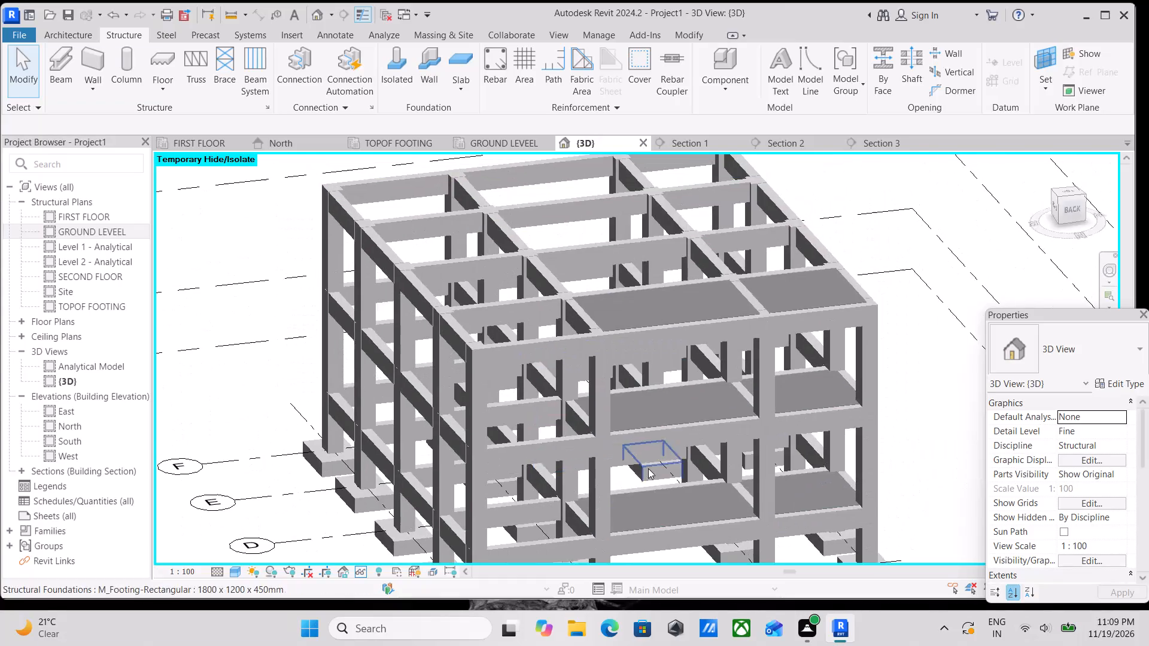
Examine the frame in 3D from above the back face, inspecting the top bays, floor slabs and footings.
middle_click_drag(640, 394, 635, 499)
scroll(635, 499, "up", 1)
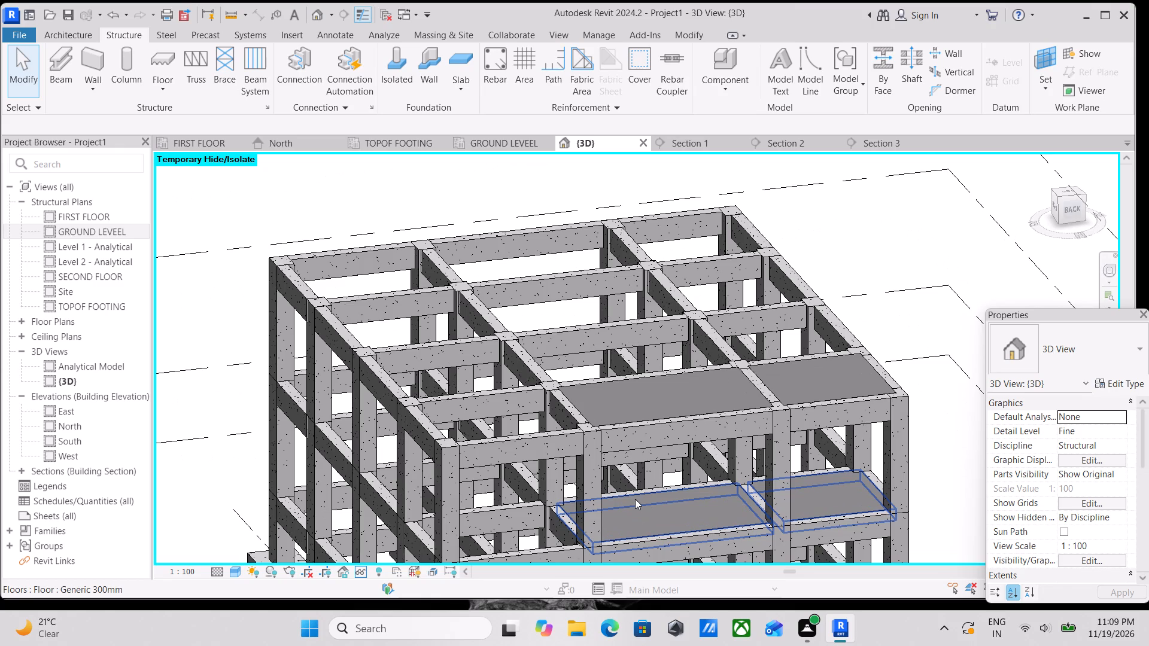
scroll(635, 499, "up", 2)
scroll(641, 492, "down", 2)
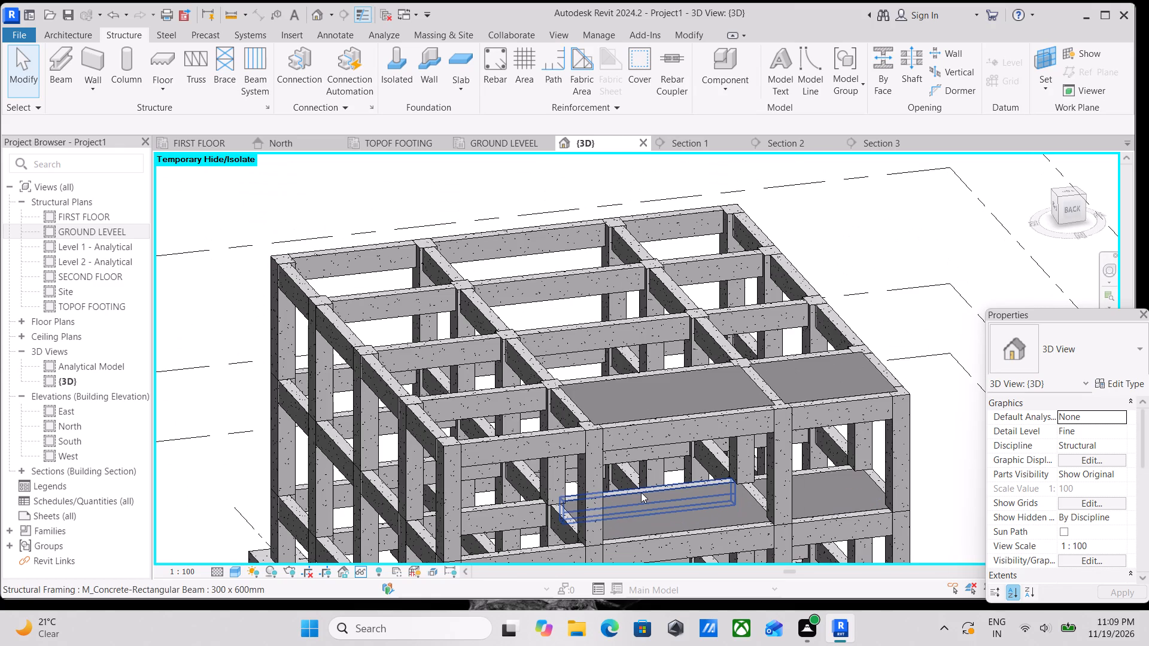
scroll(641, 492, "up", 2)
scroll(641, 492, "down", 3)
middle_click_drag(641, 487, 619, 400)
scroll(619, 400, "down", 3)
middle_click_drag(610, 379, 598, 318)
middle_click_drag(625, 390, 592, 352)
scroll(594, 352, "up", 1)
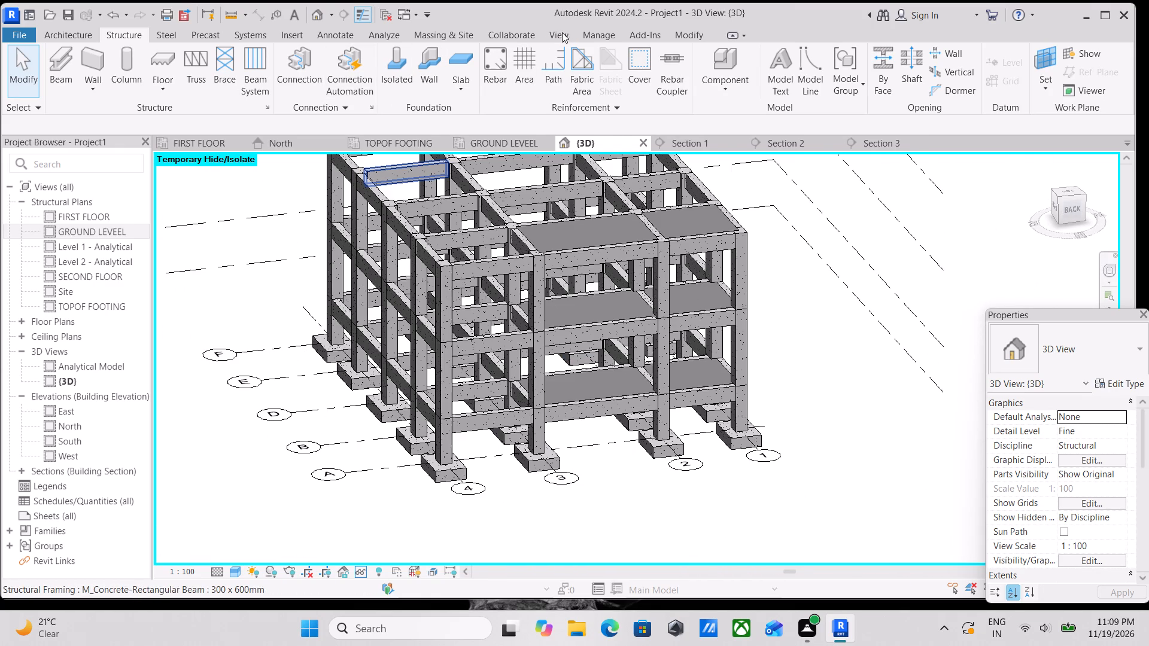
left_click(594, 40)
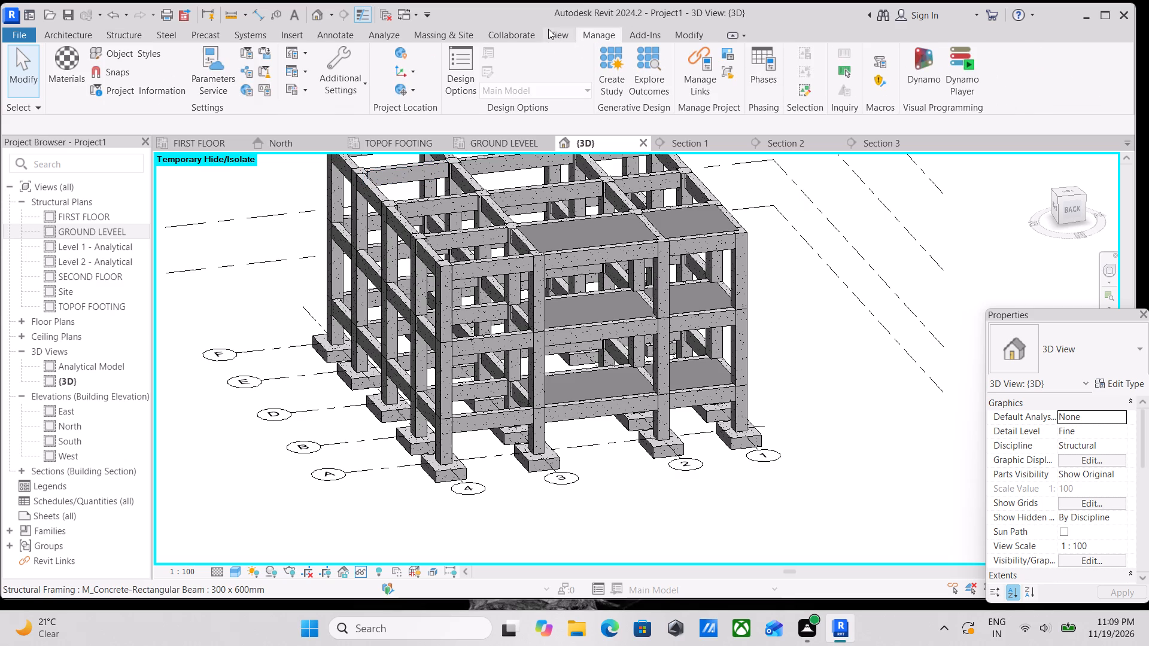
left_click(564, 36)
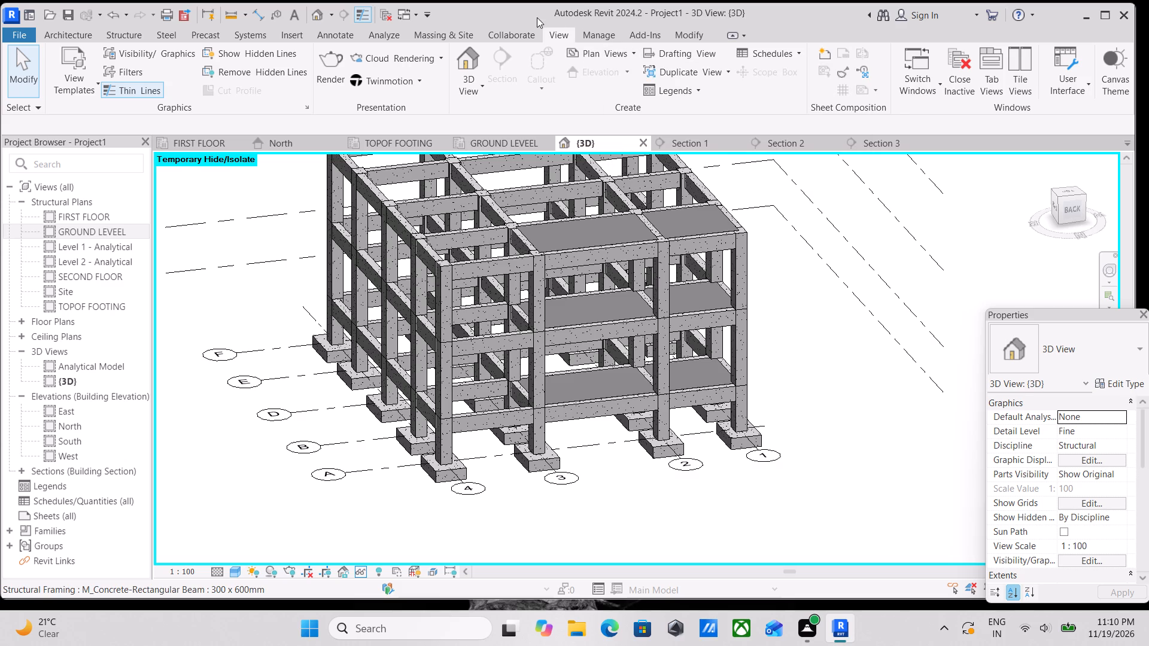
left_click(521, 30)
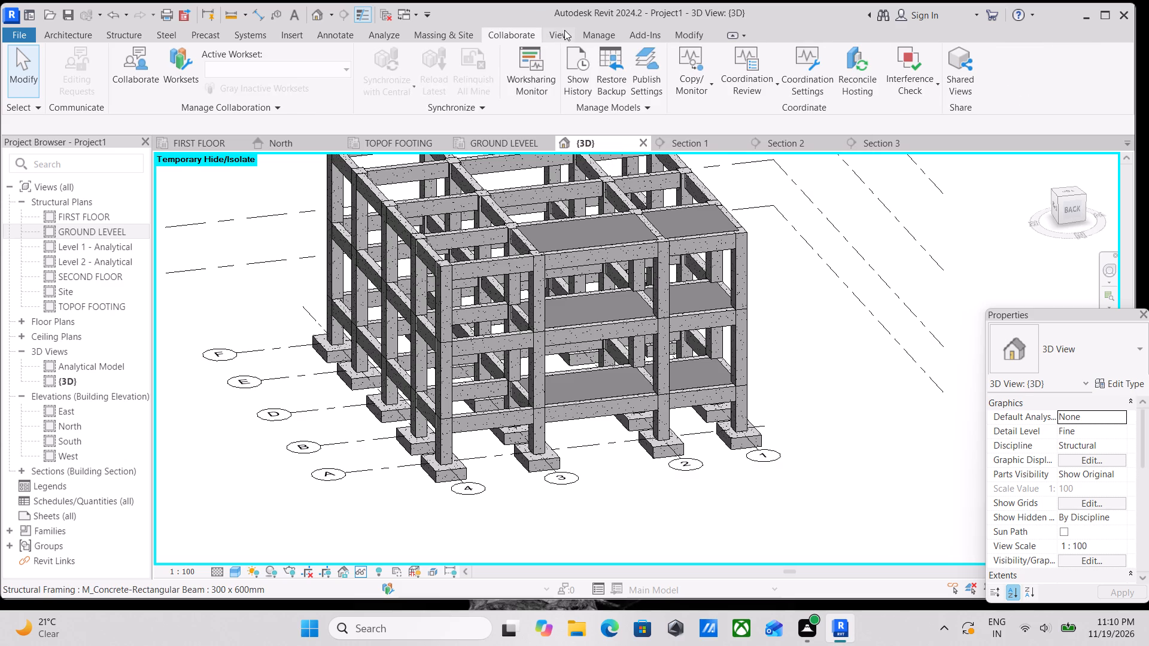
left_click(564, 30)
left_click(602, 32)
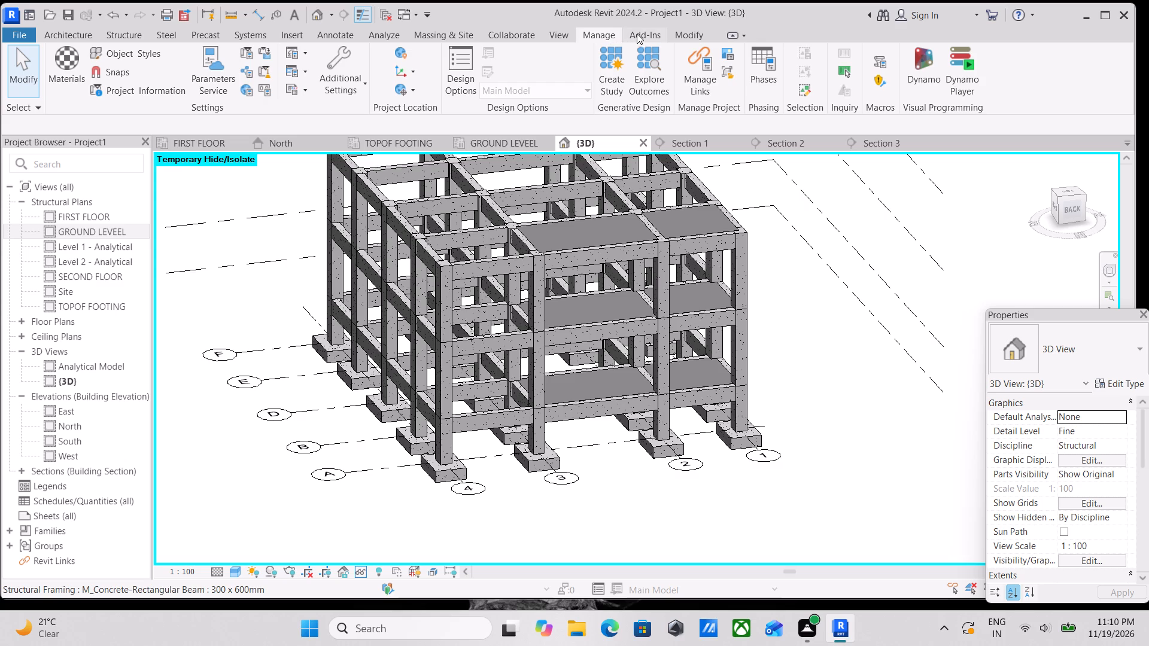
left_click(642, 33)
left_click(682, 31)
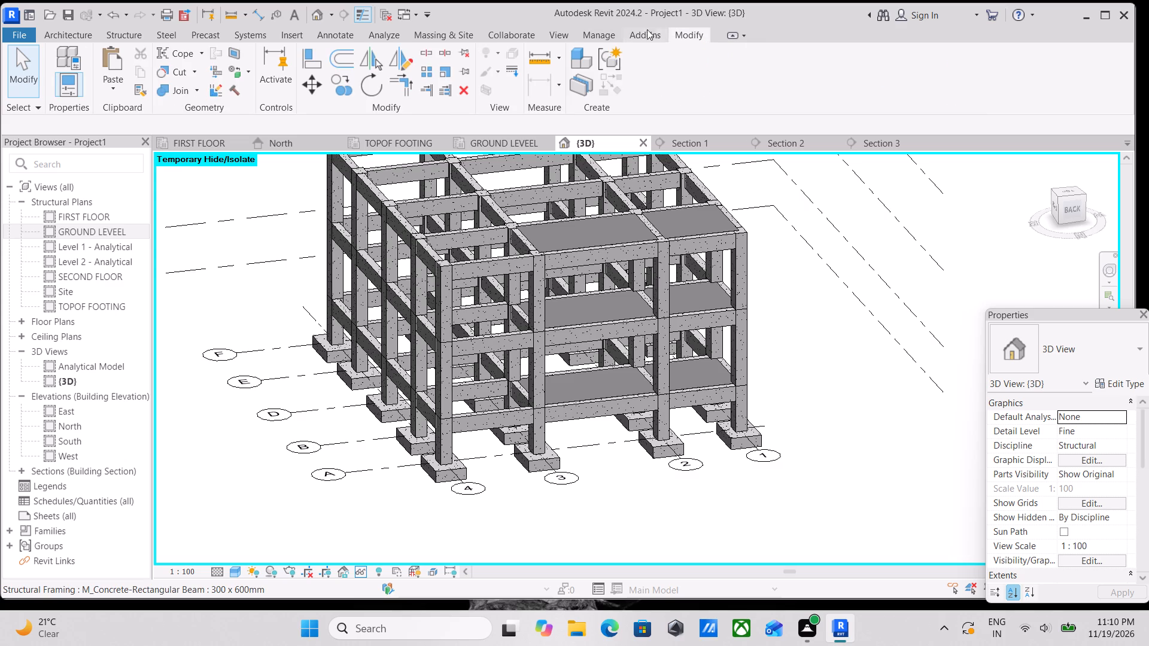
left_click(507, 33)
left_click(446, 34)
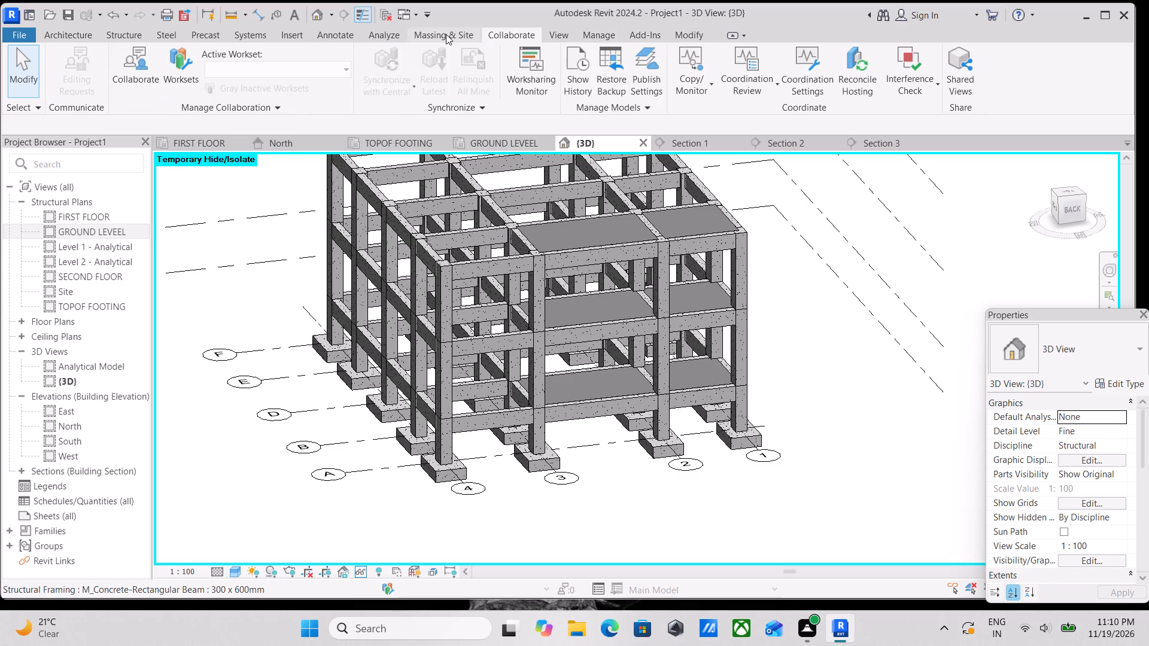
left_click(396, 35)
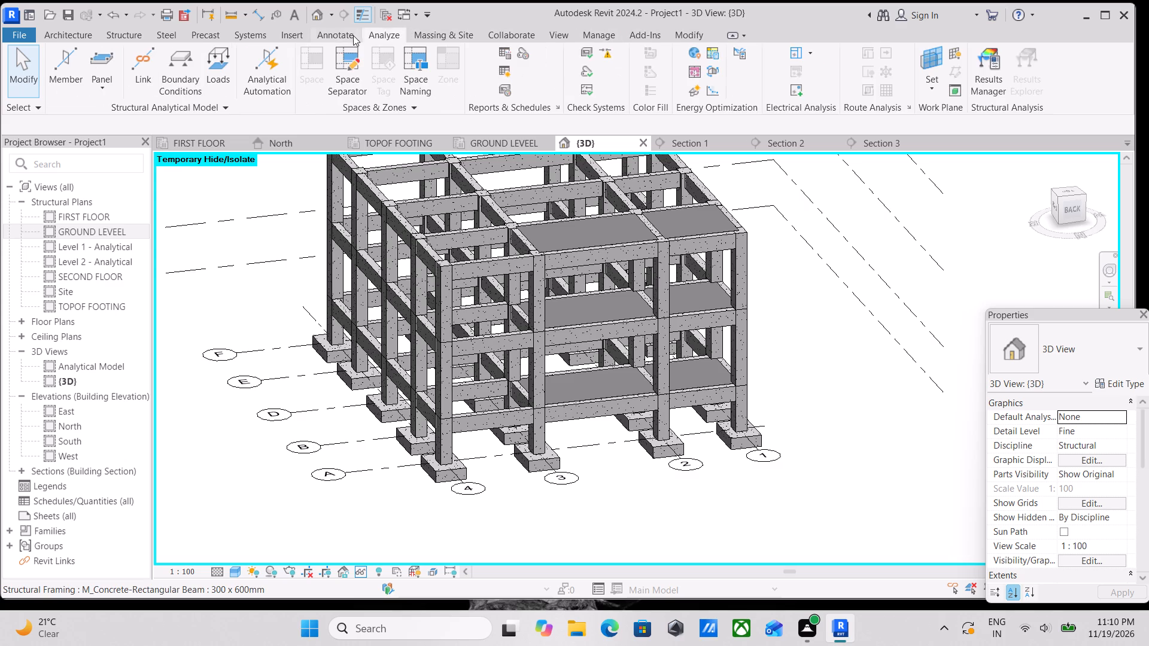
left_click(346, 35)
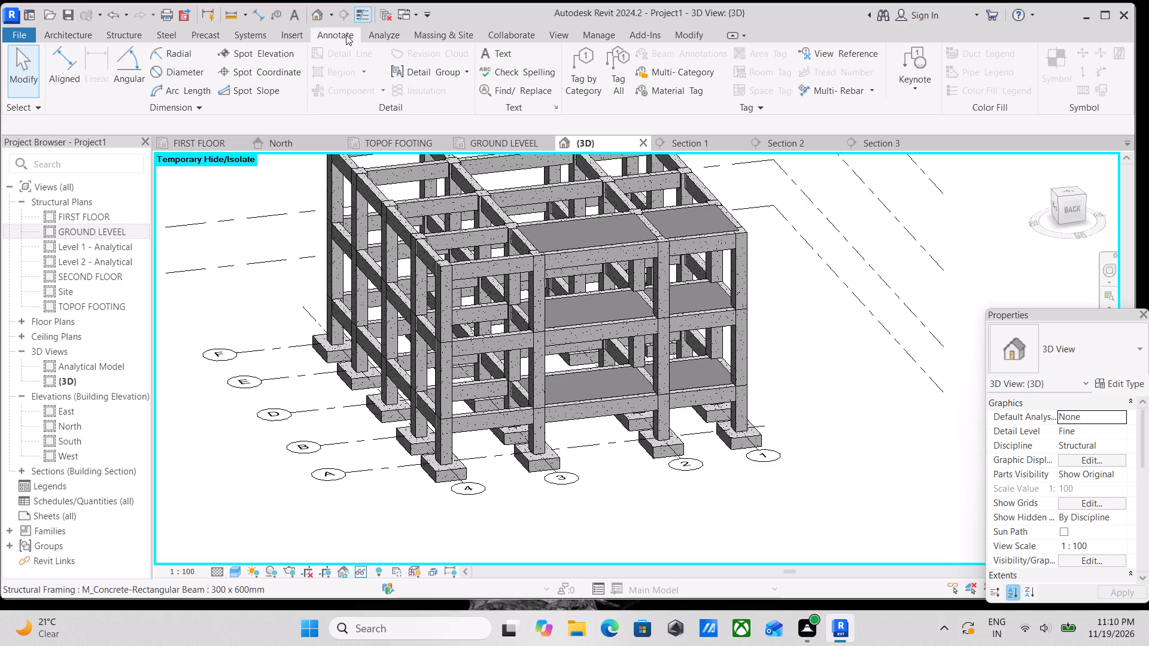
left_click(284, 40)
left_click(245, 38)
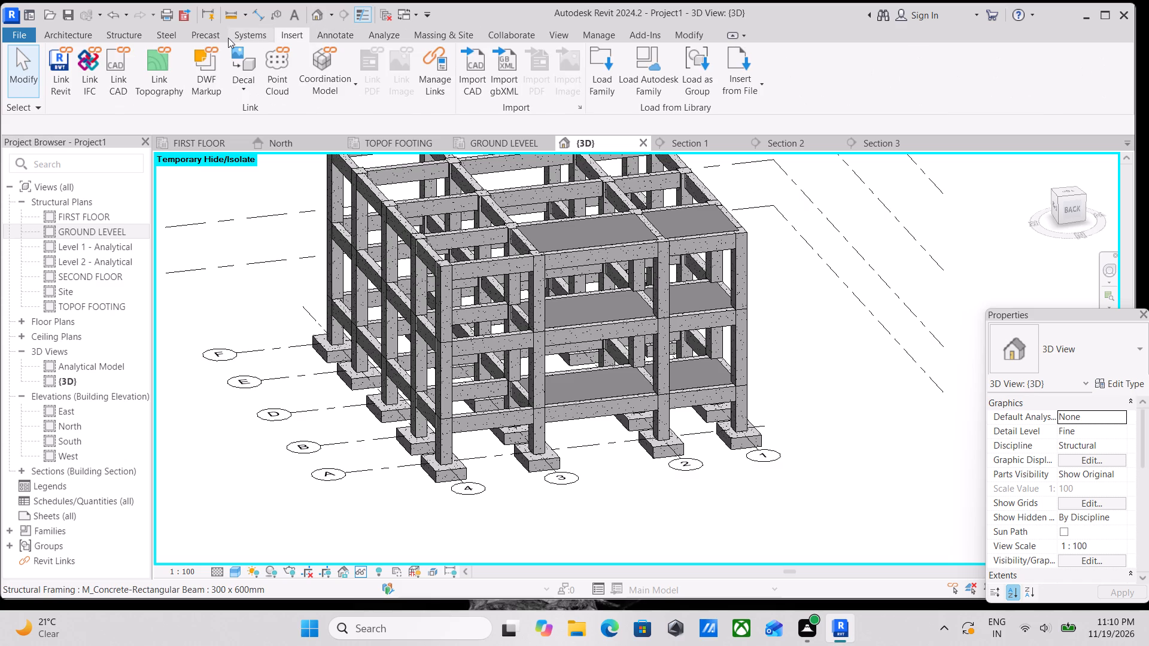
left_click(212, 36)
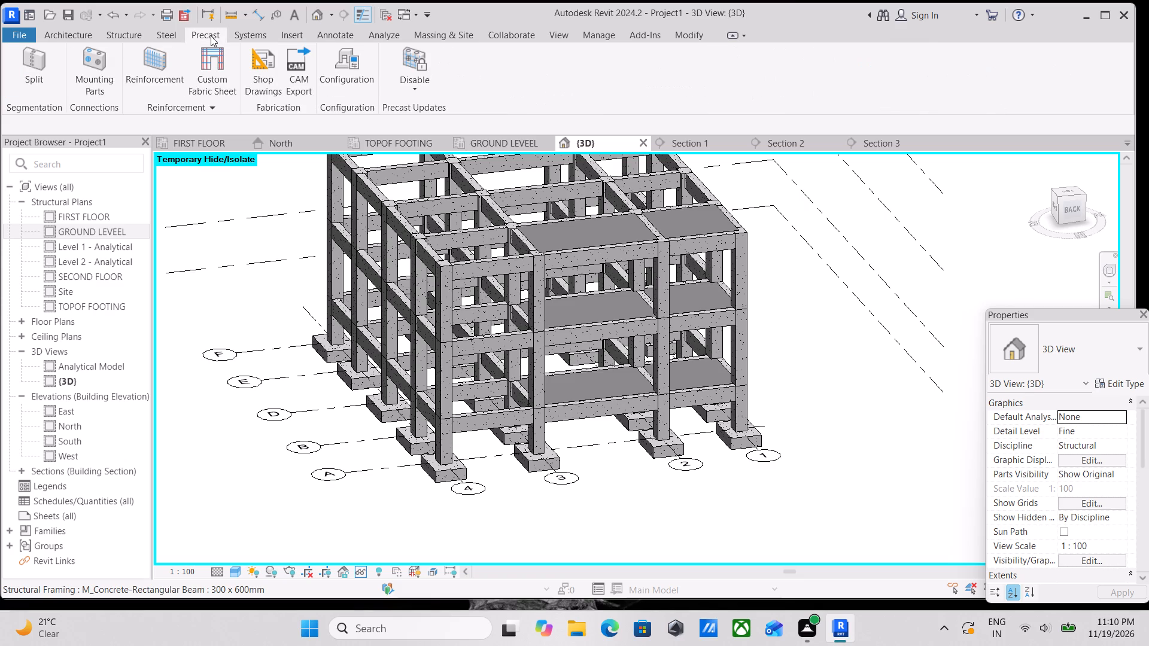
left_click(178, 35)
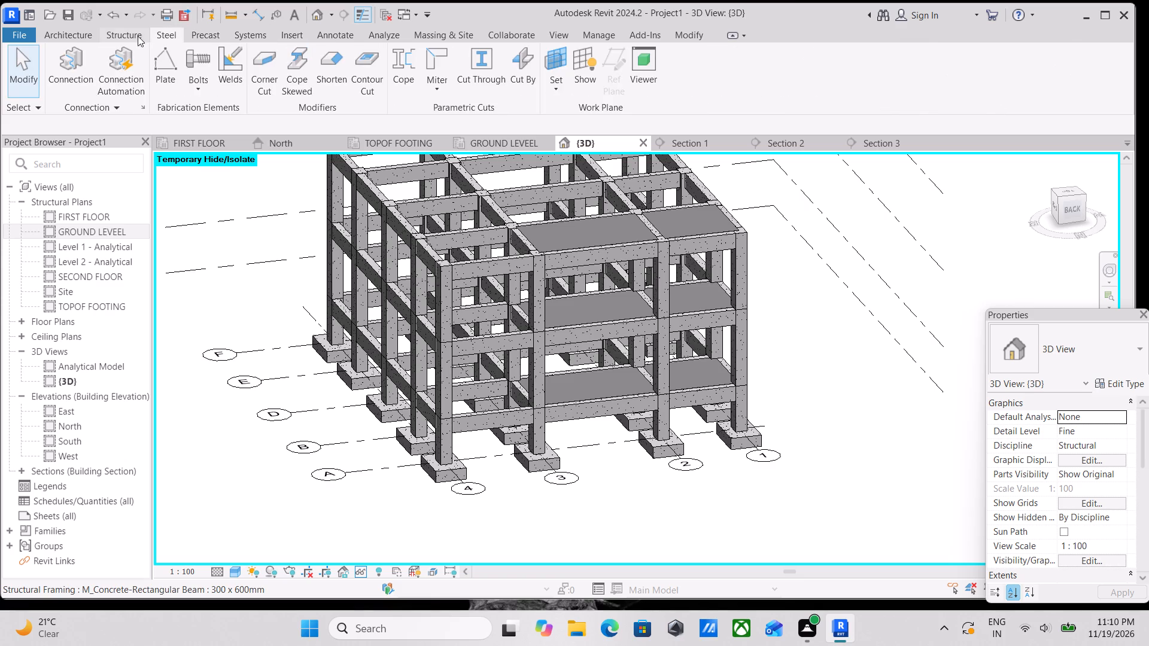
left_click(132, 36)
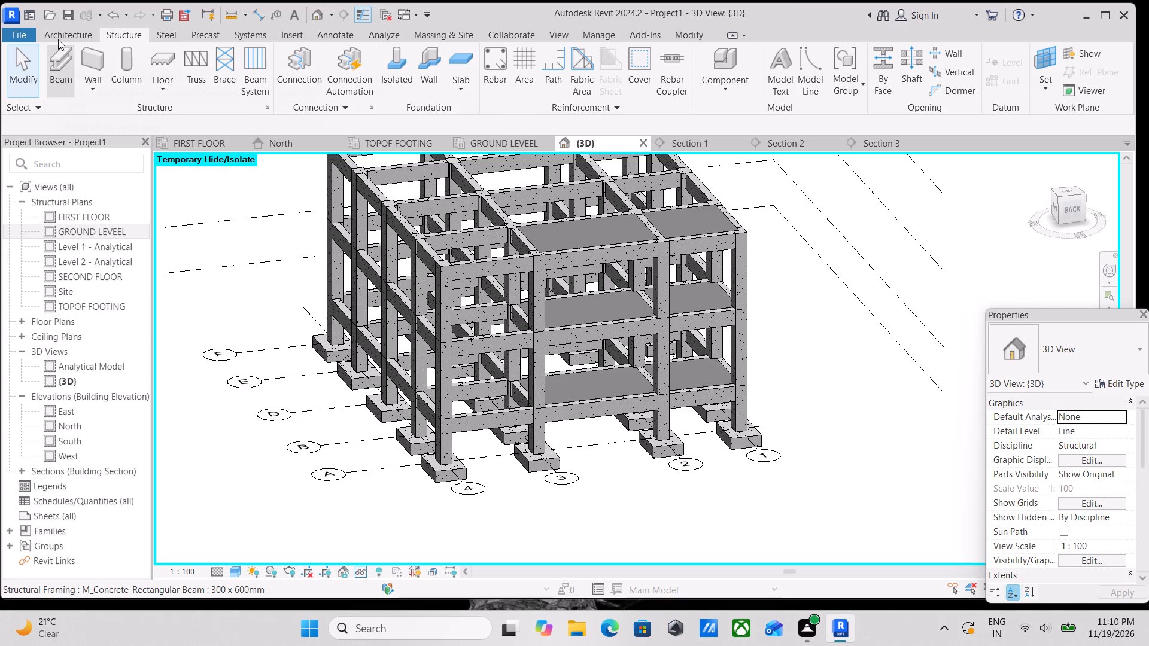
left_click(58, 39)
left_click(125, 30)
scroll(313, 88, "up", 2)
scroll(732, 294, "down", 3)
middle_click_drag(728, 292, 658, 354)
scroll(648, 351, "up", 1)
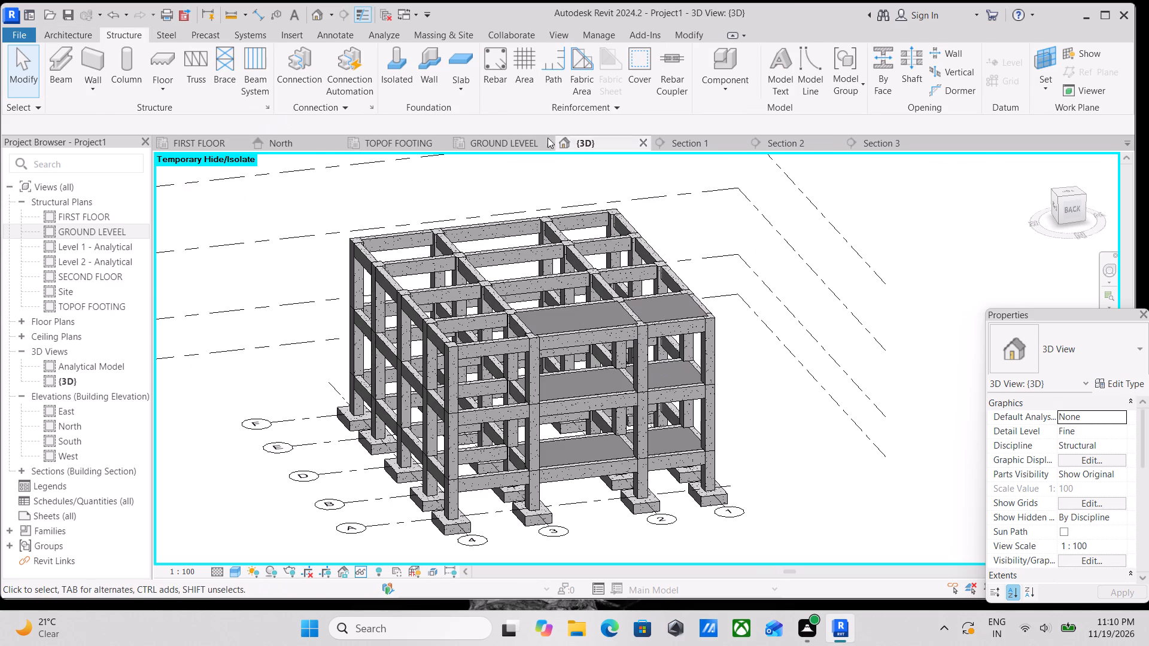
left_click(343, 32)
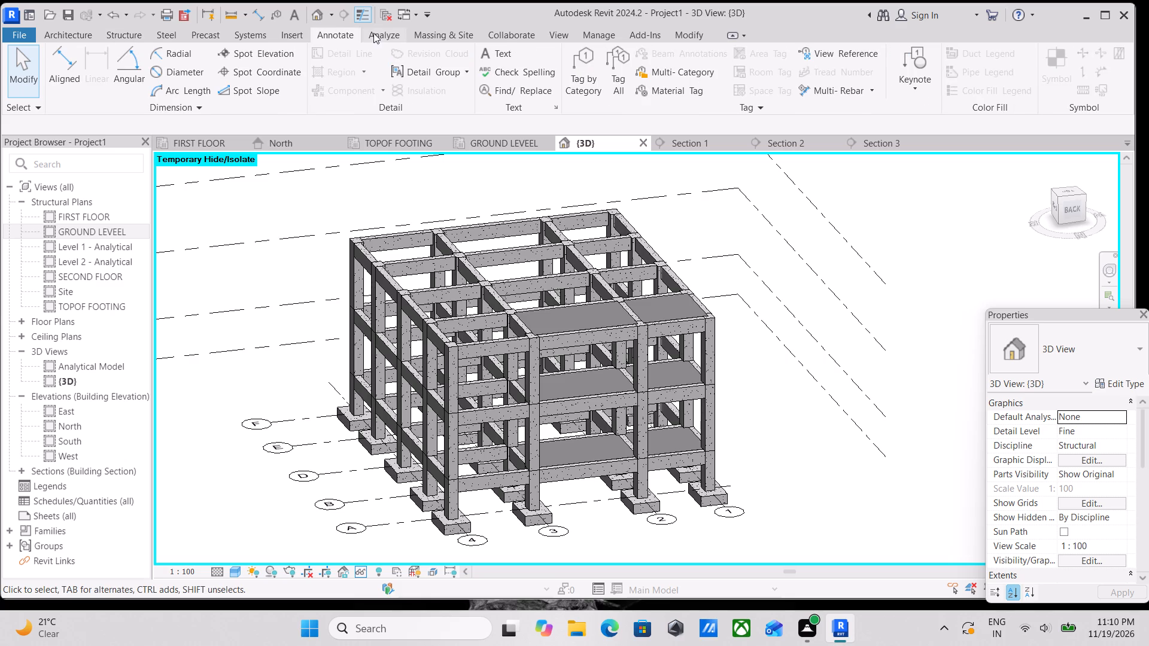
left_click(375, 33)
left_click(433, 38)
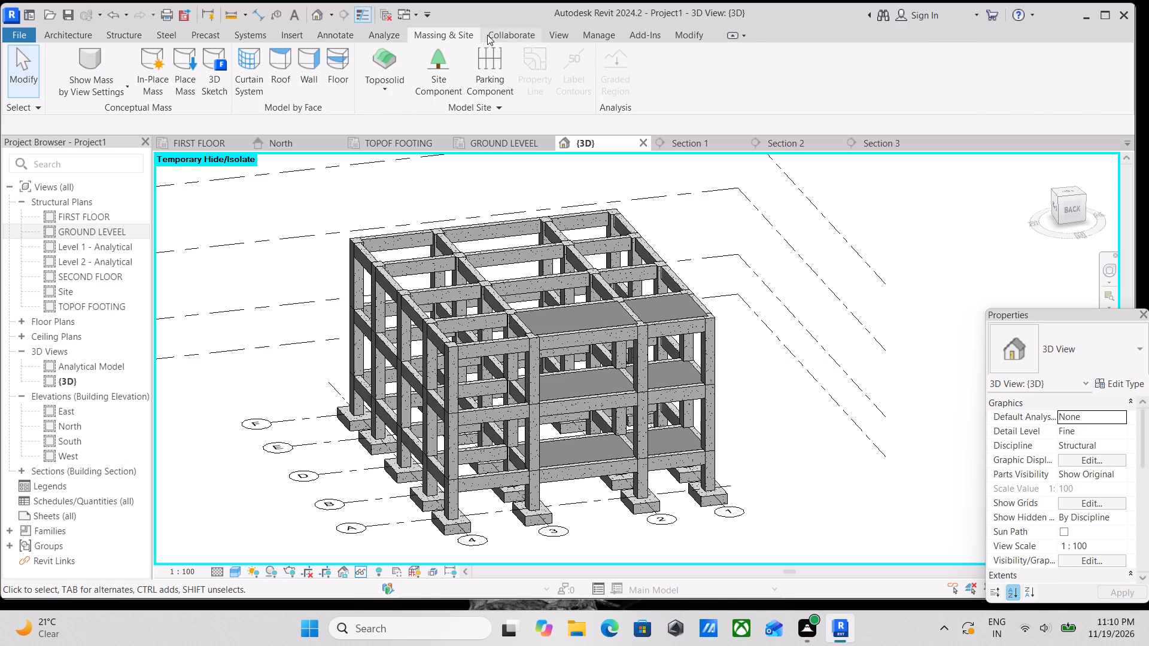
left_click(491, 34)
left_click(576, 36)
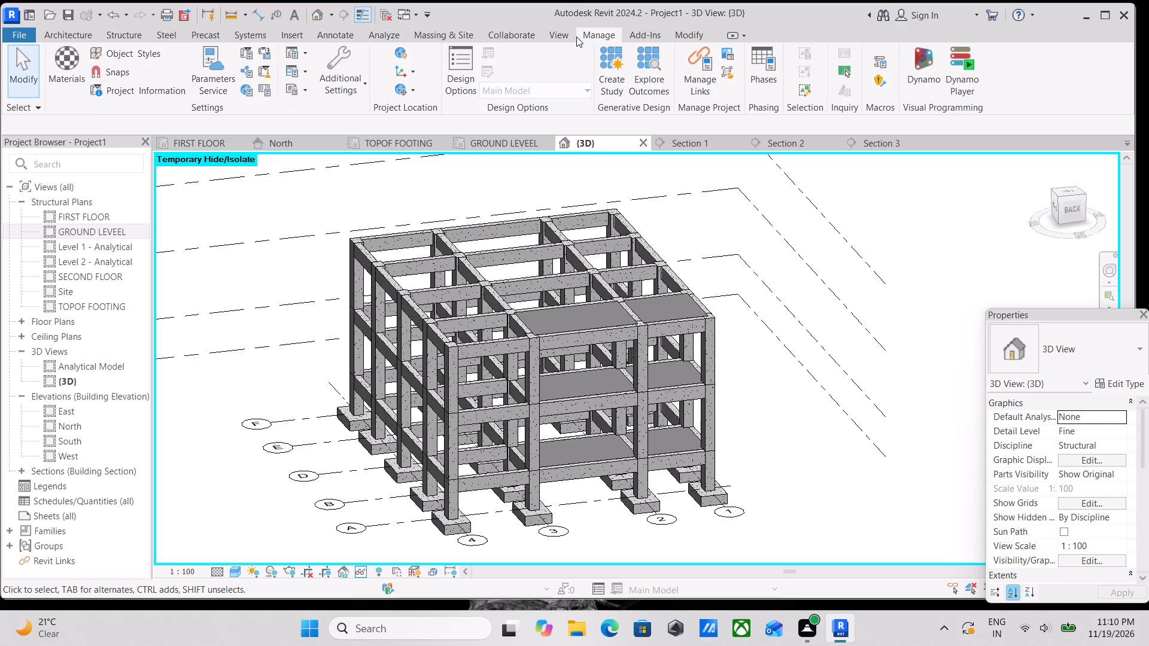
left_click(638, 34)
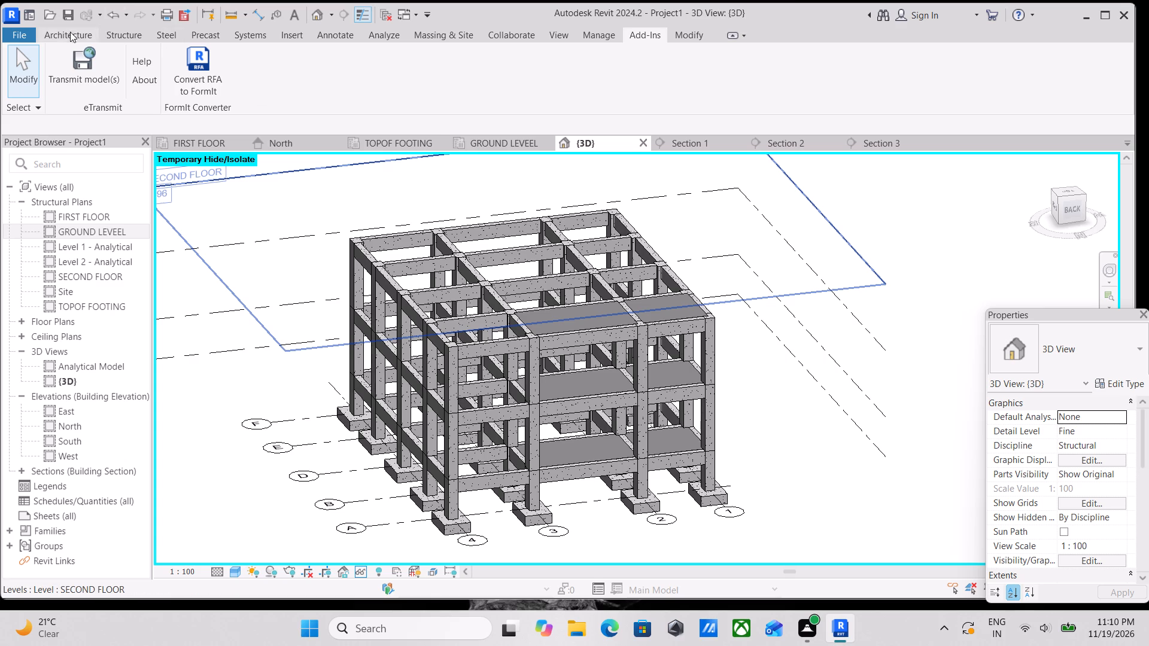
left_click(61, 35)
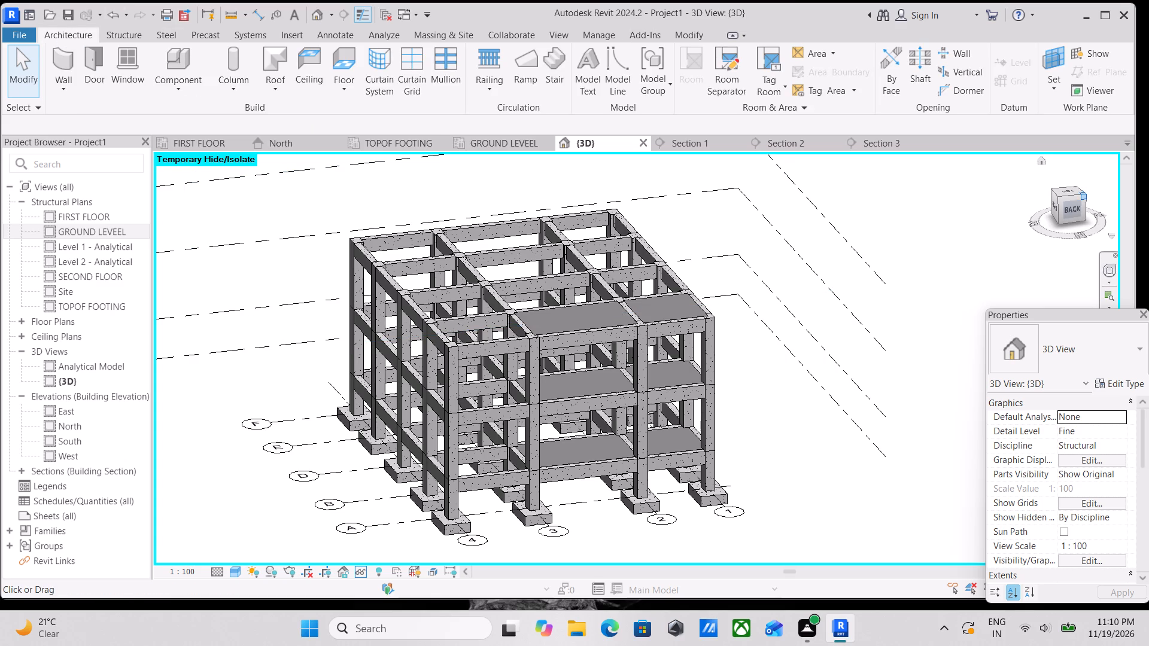
Orient the 3D view to look straight down on the frame from the top.
left_click(1076, 193)
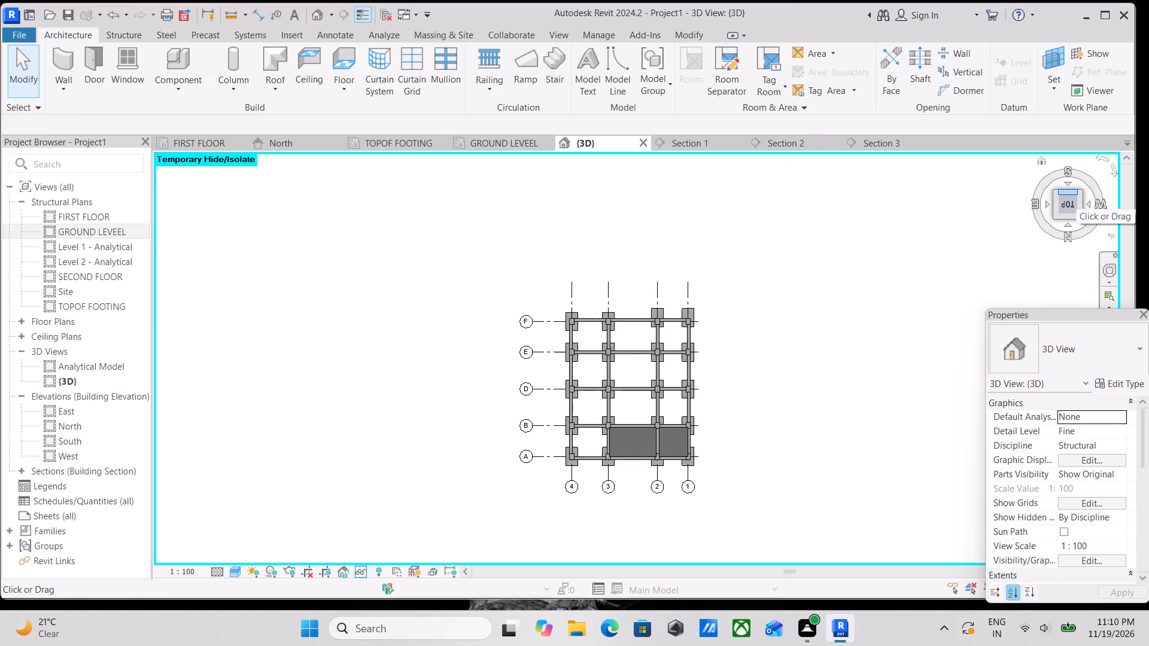
scroll(705, 345, "up", 1)
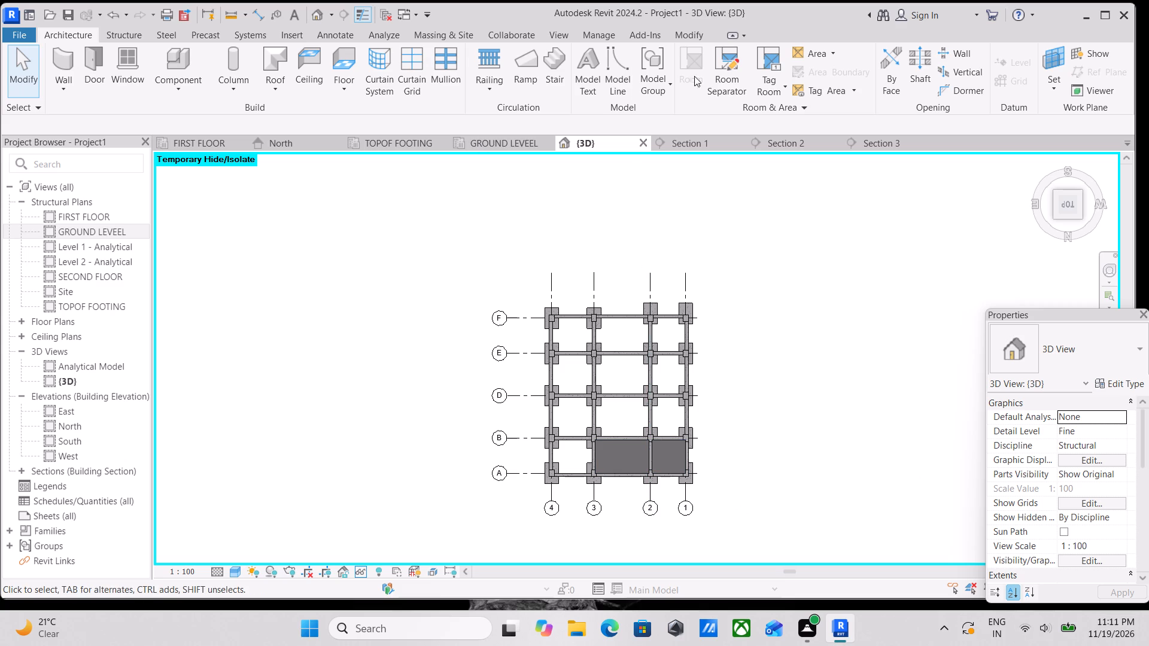
left_click(434, 40)
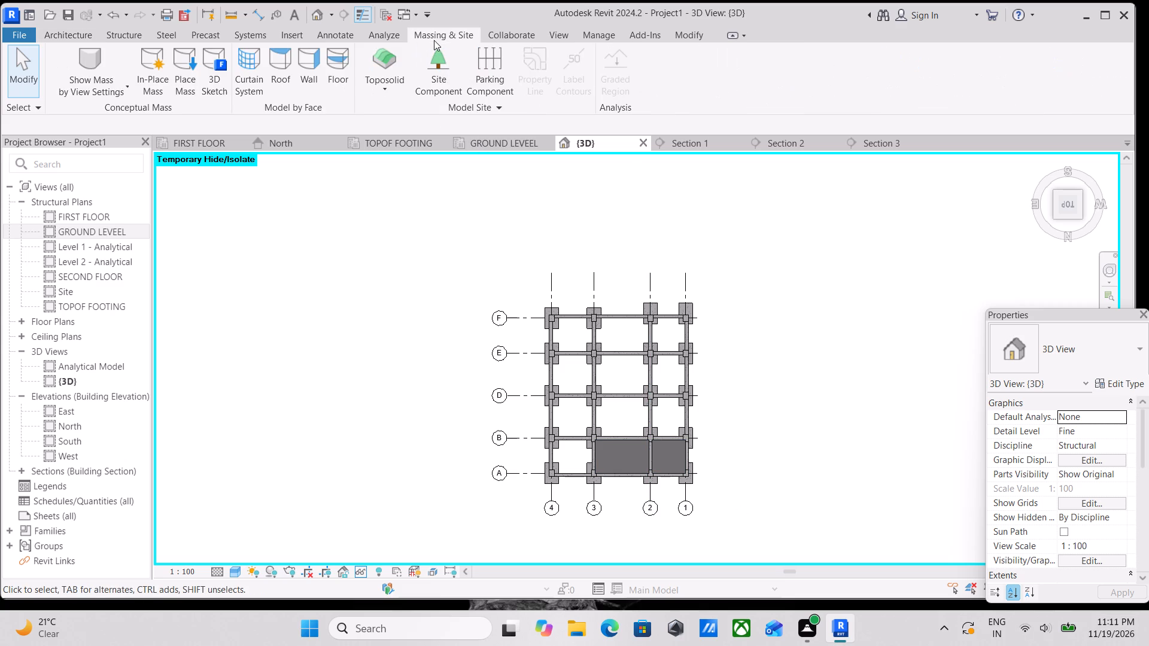
middle_click_drag(648, 394, 723, 468)
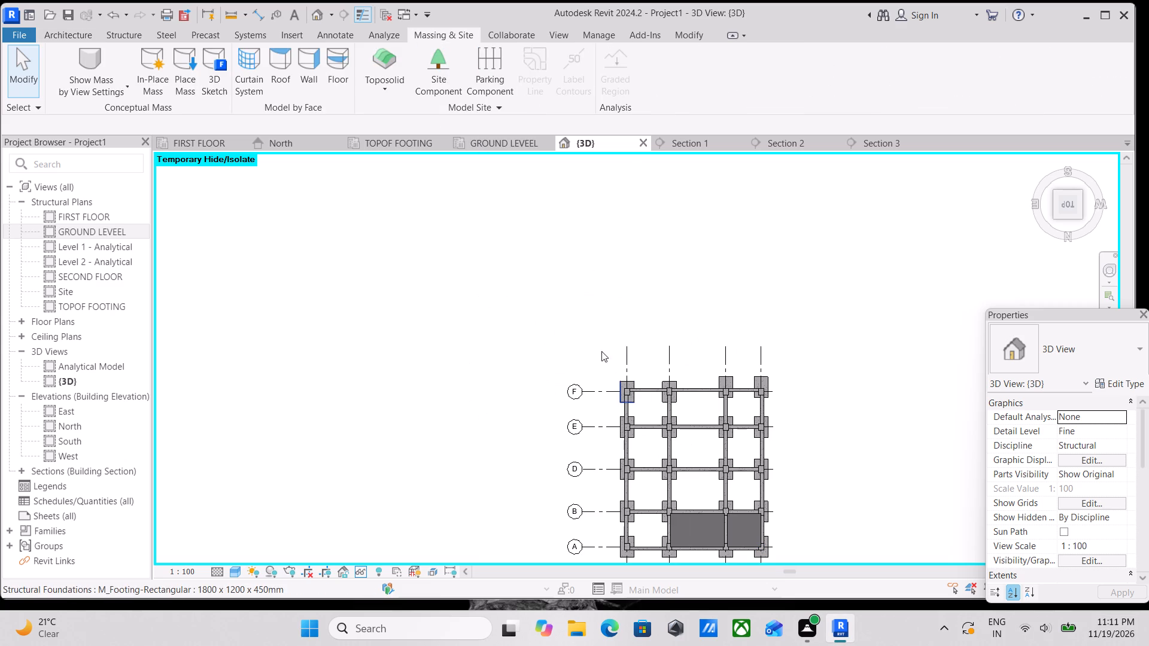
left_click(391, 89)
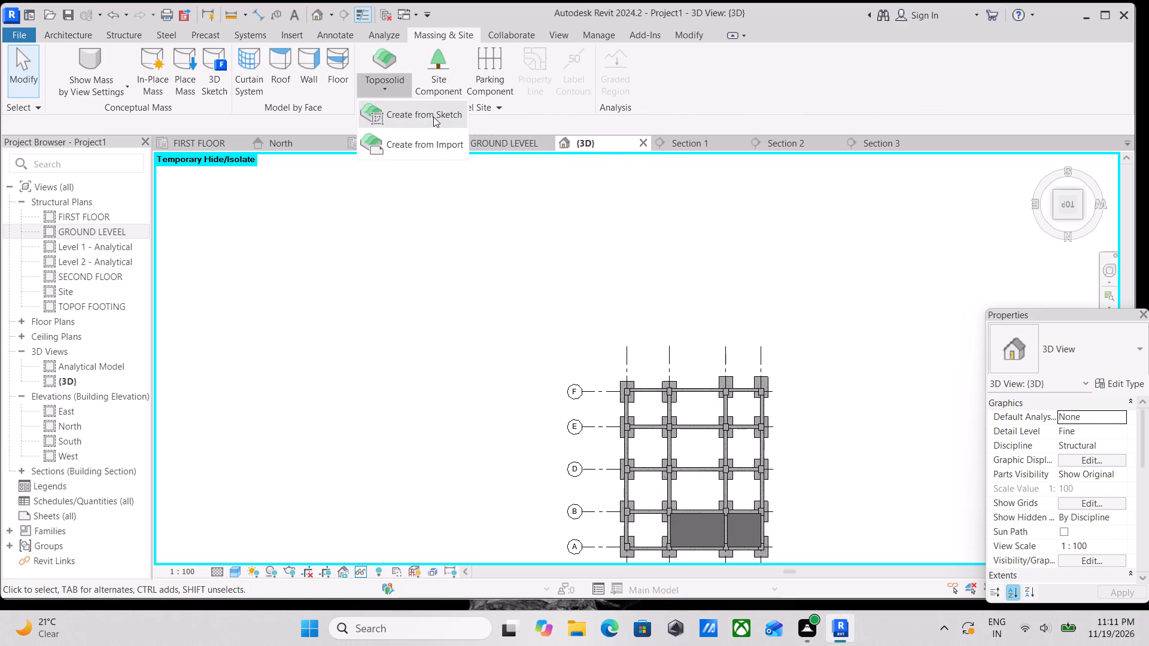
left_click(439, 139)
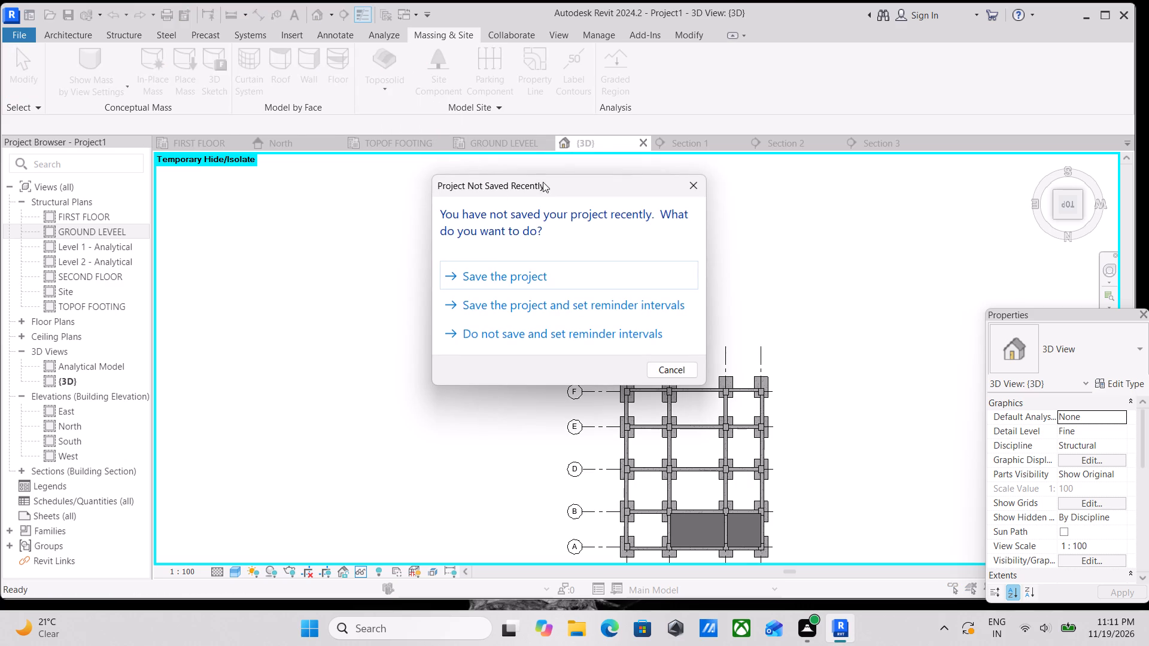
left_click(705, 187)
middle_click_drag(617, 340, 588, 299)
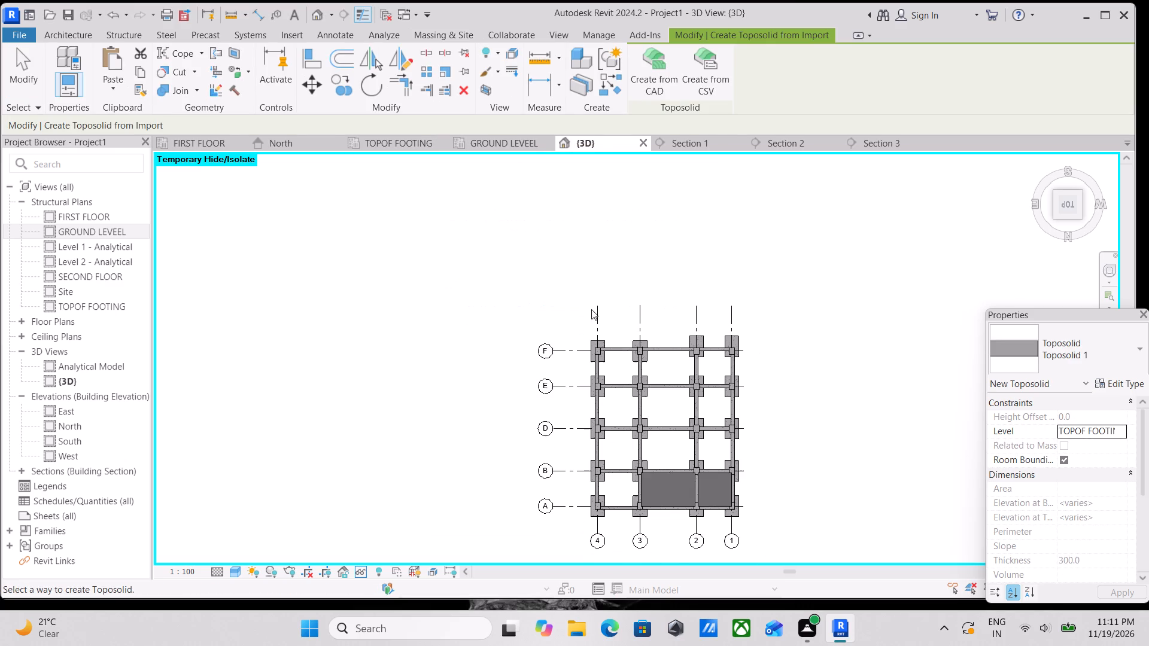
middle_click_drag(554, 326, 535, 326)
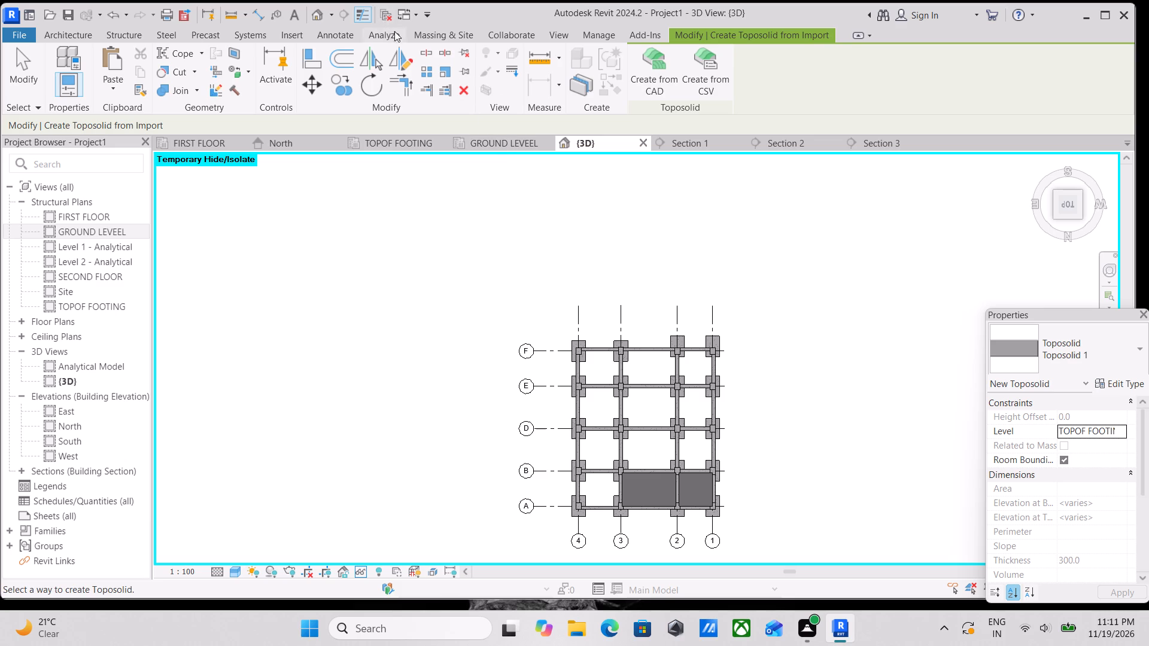
Create a Toposolid 1 site on level TOPOF FOOTING from a rectangular sketch around the whole frame, covering about 396 m².
left_click(424, 32)
left_click(393, 98)
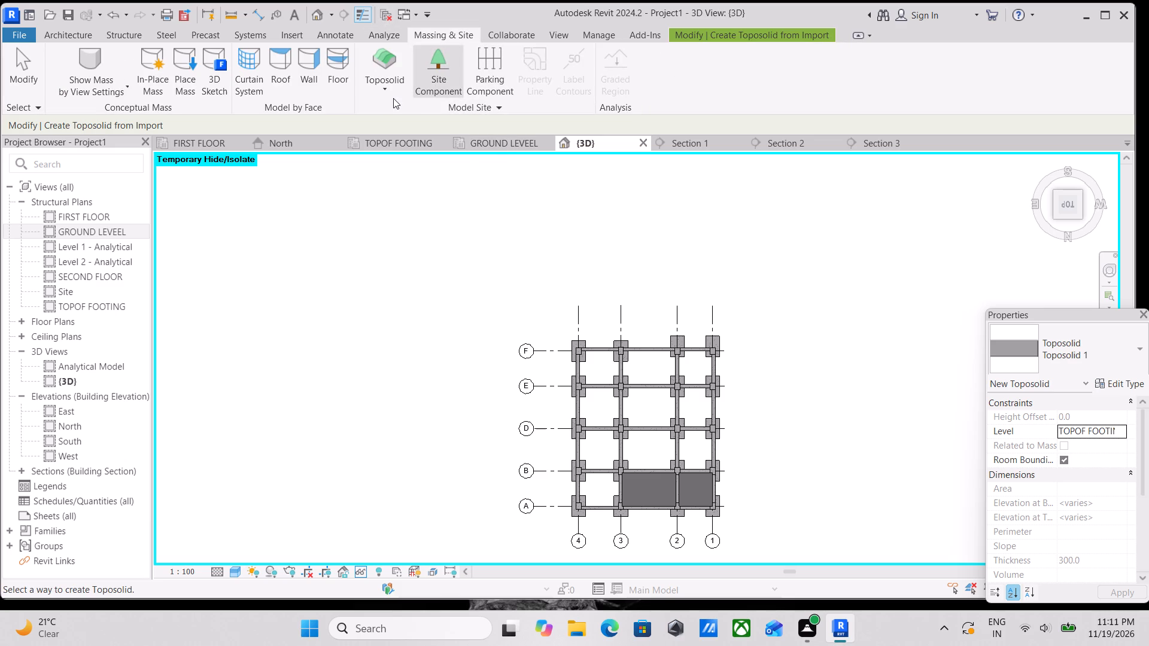
left_click(412, 115)
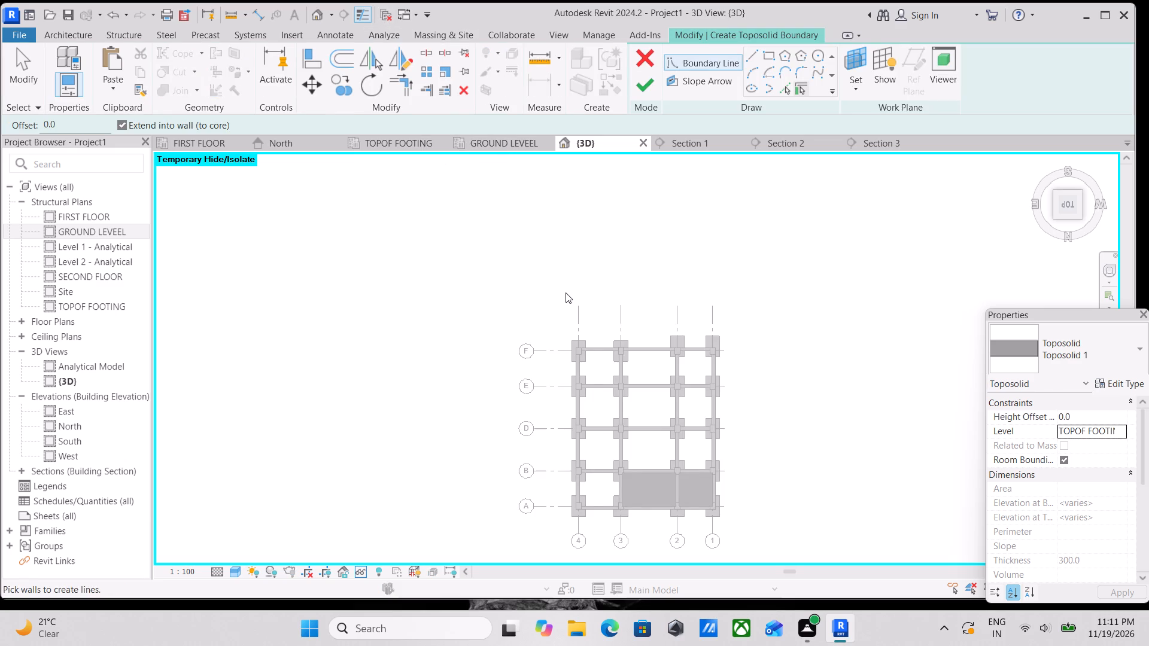
middle_click_drag(566, 292, 566, 278)
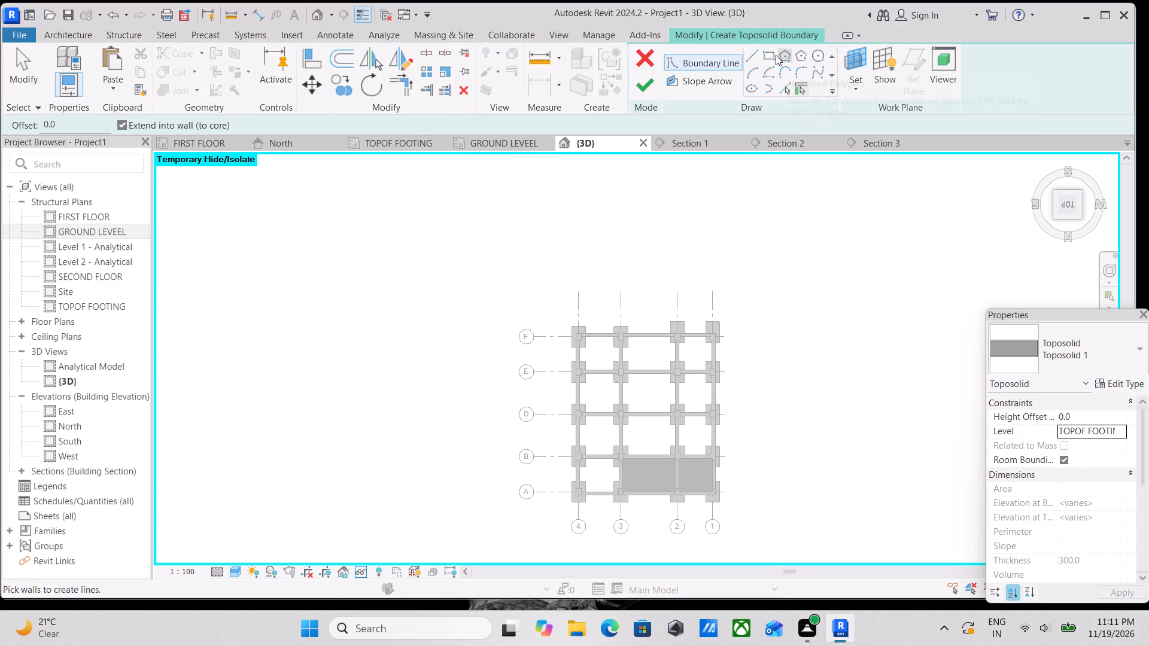
left_click(774, 54)
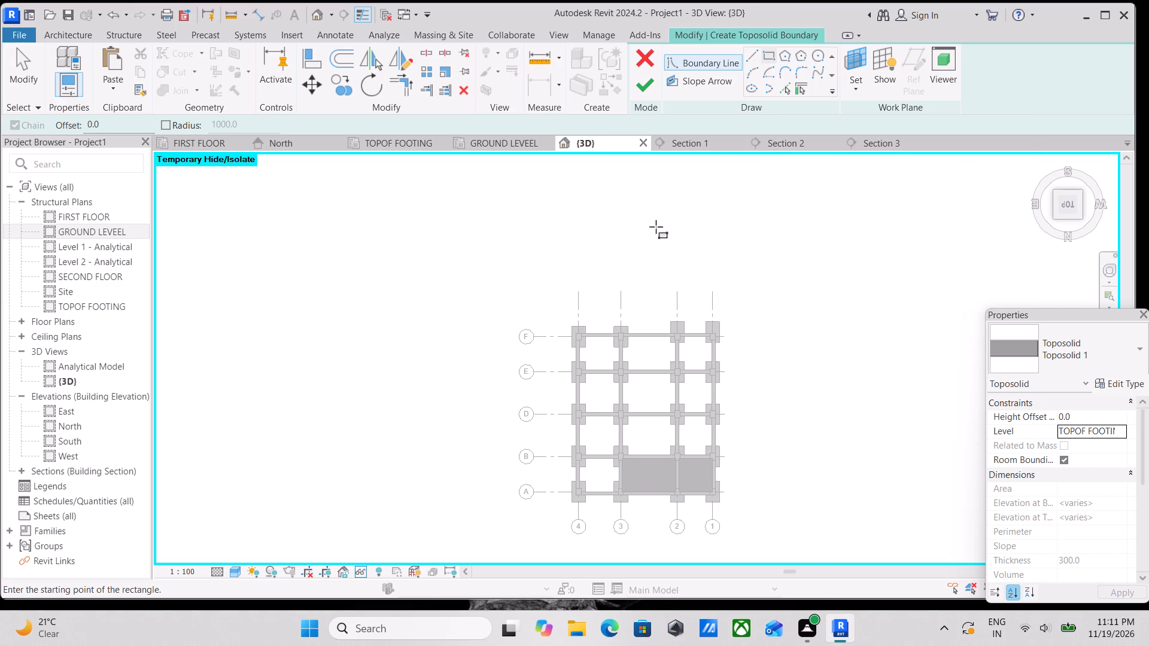
left_click(541, 284)
middle_click_drag(686, 480, 674, 342)
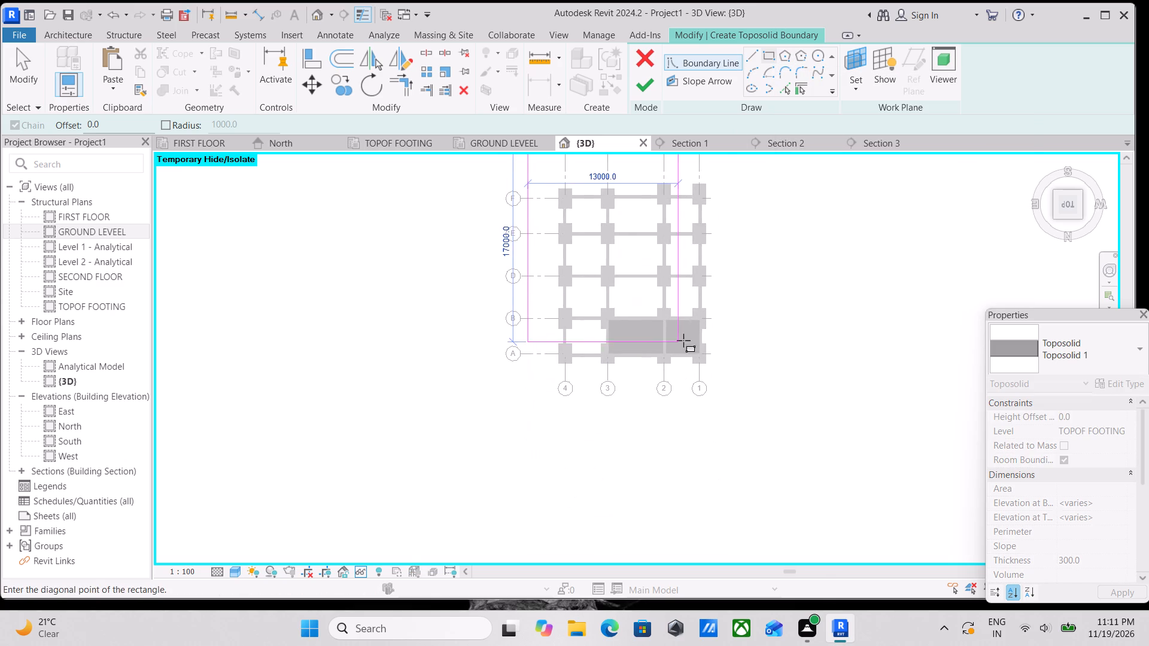
left_click(742, 403)
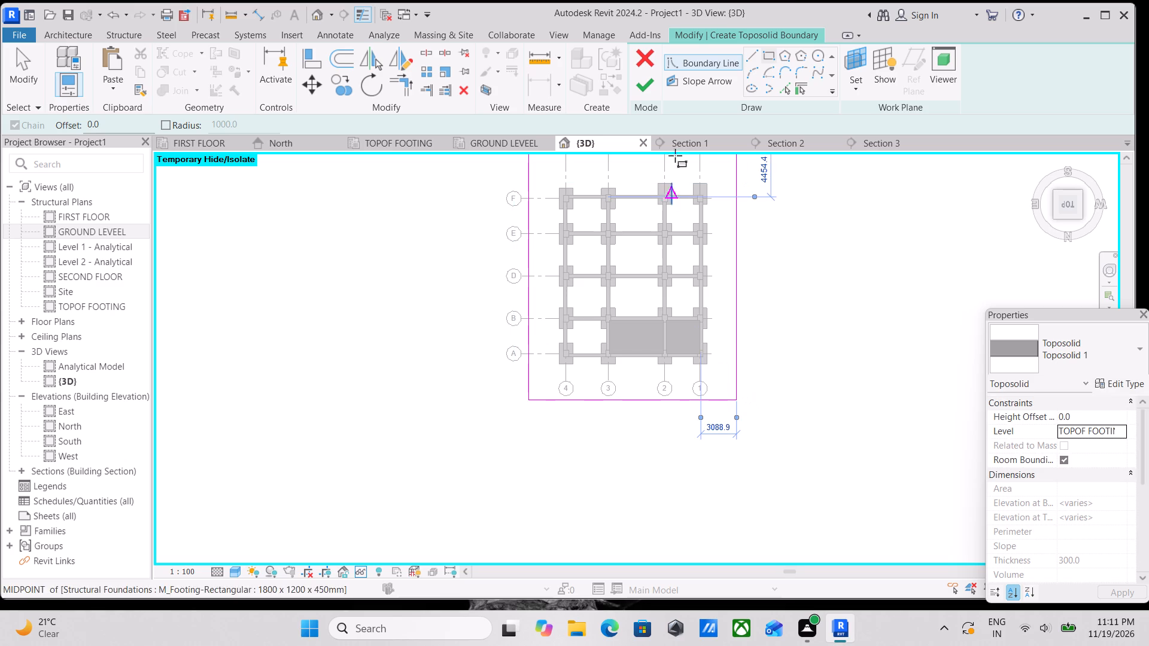
left_click(652, 80)
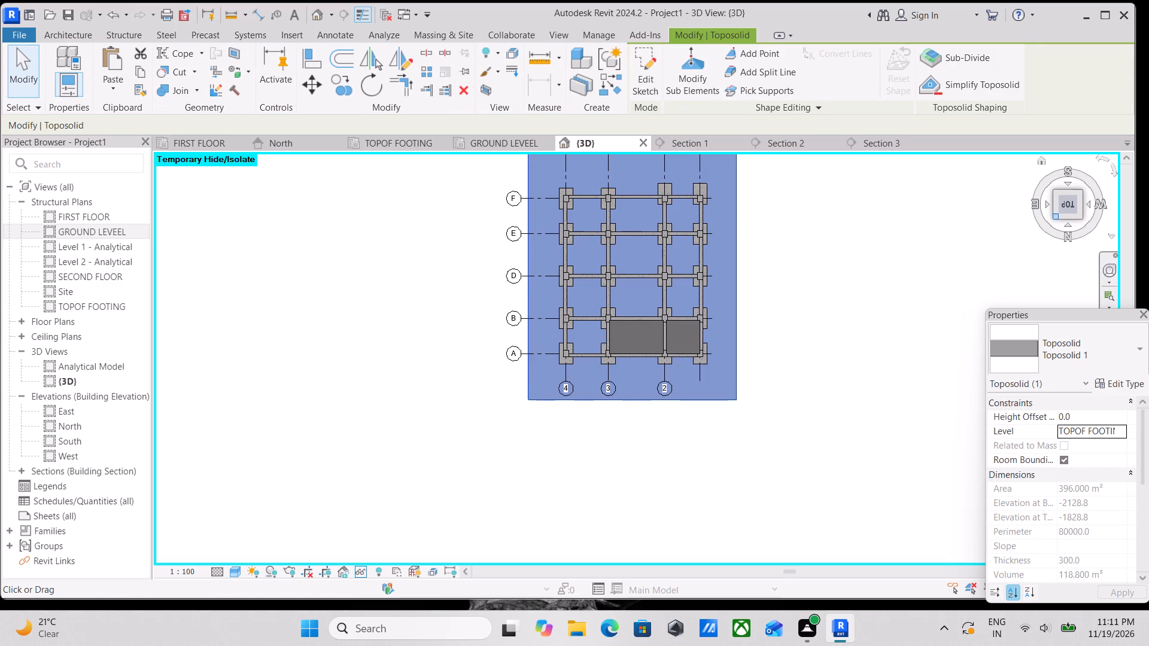
Examine the new toposolid under the frame from the right-back corner and straight on from the right side.
left_click(1058, 215)
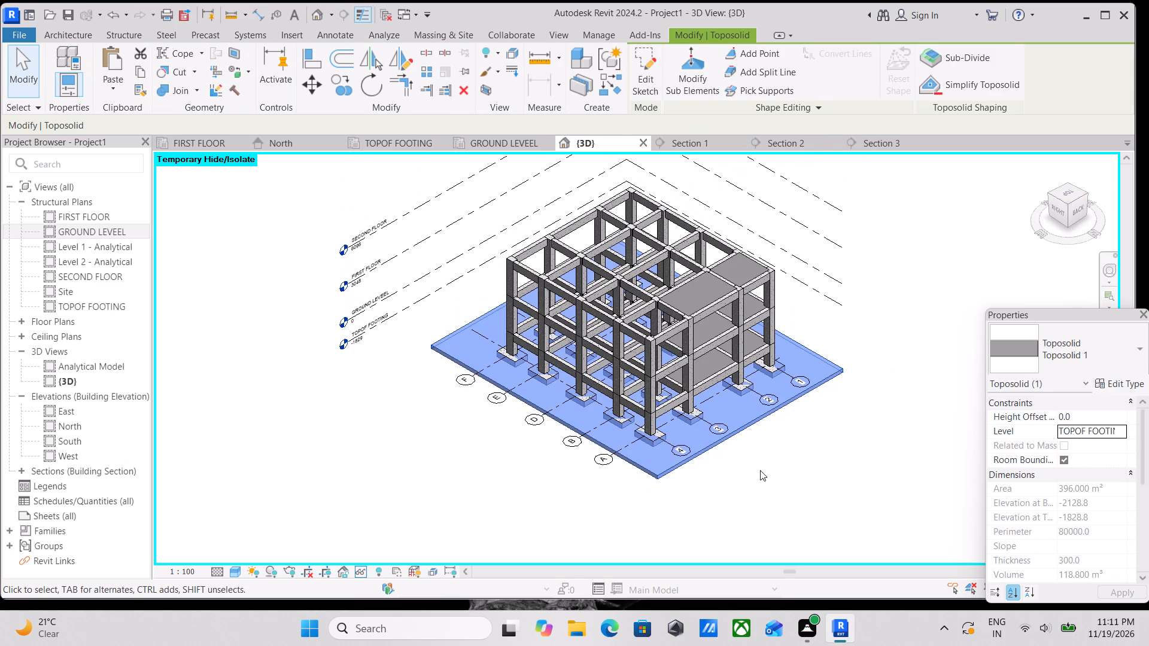
key("Escape")
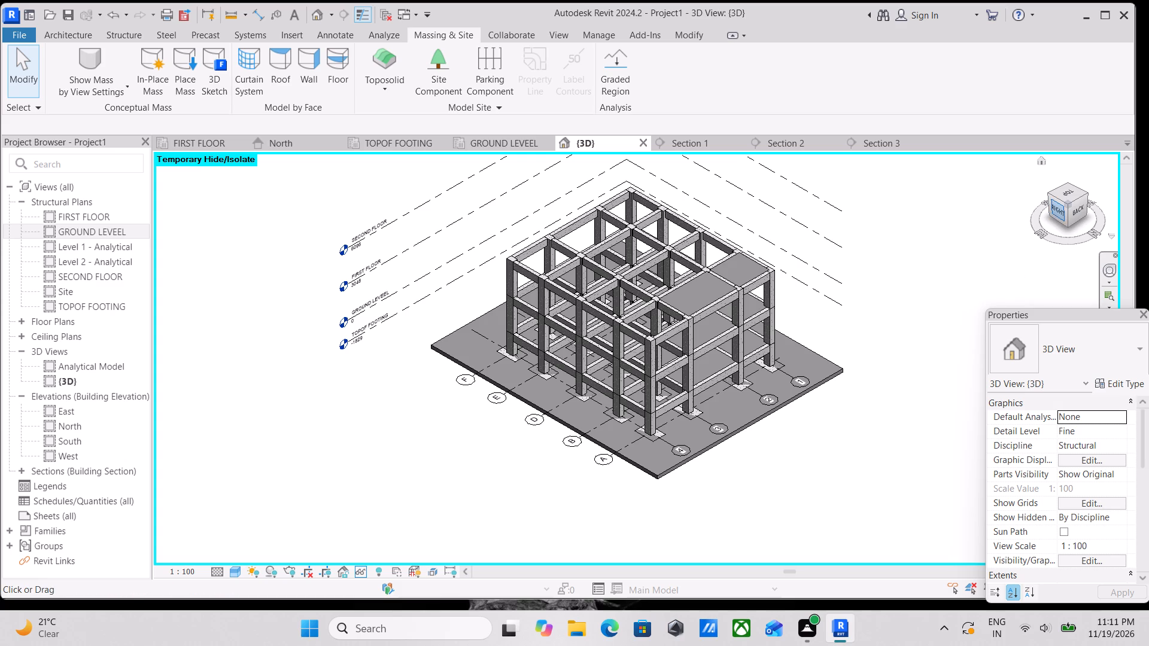
left_click(1059, 212)
scroll(895, 351, "up", 2)
scroll(782, 482, "up", 2)
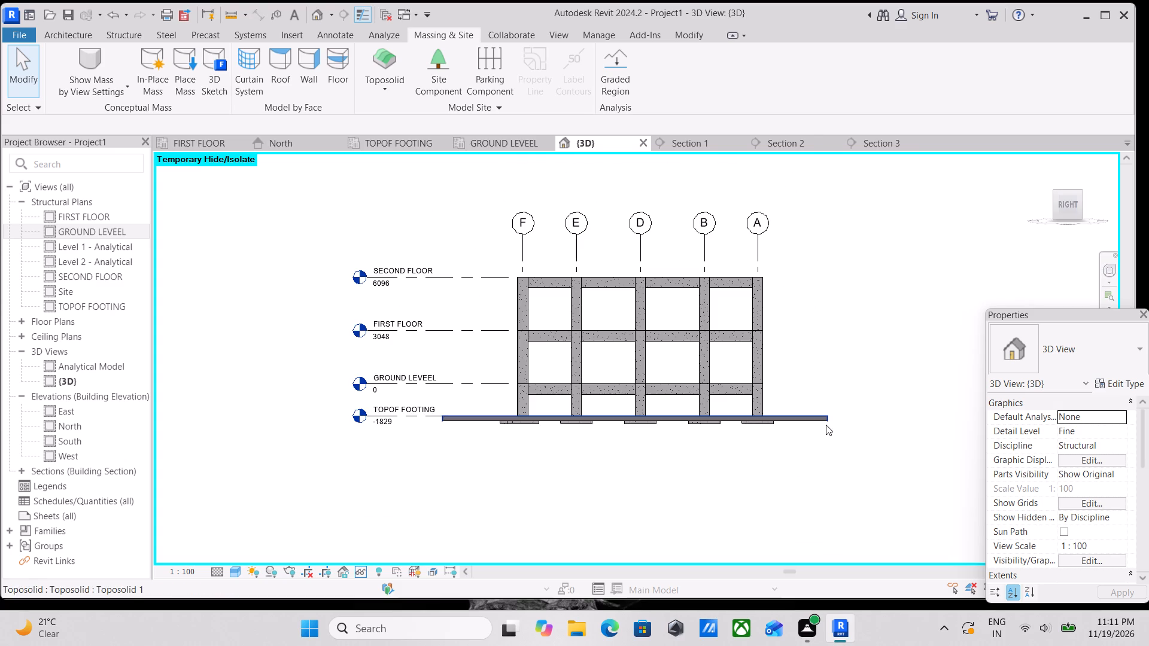
left_click(826, 425)
scroll(755, 450, "up", 2)
scroll(700, 446, "up", 2)
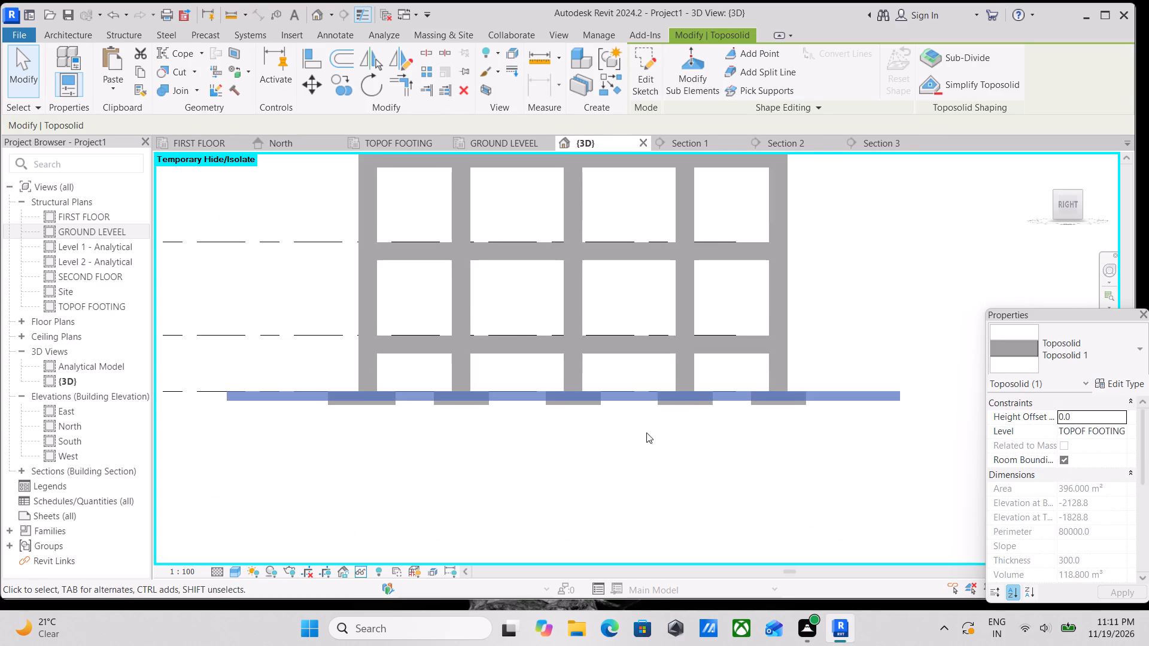
middle_click_drag(567, 418, 615, 434)
key("Escape")
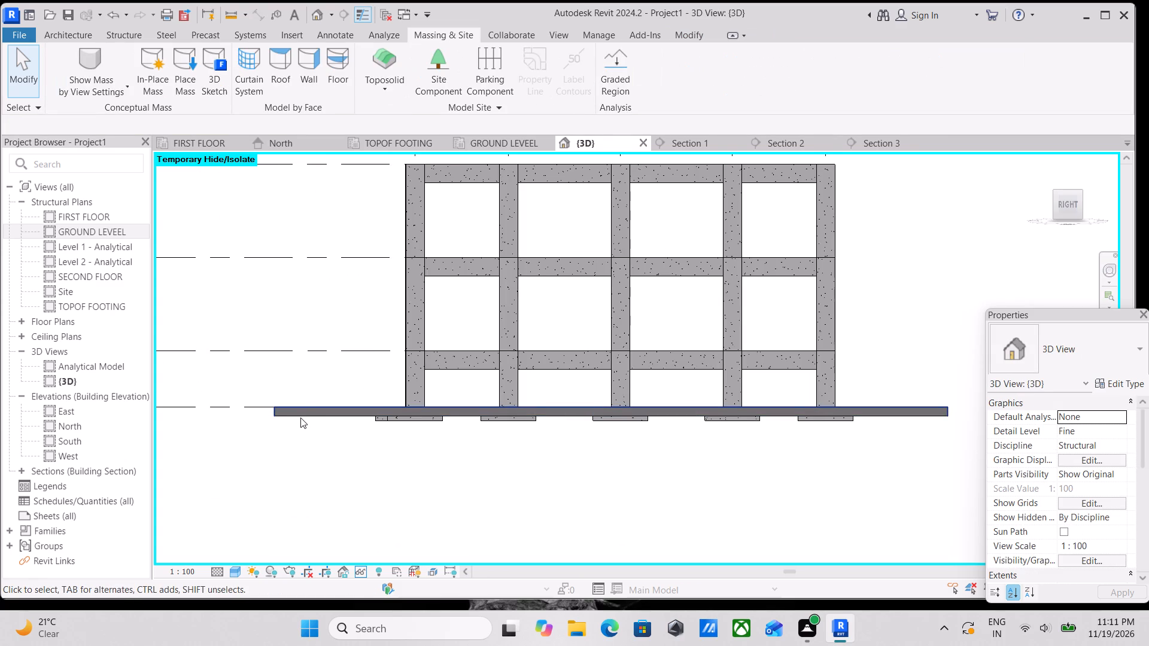
Select the toposolid and examine its height against the footings and column bases from the right side.
left_click(300, 418)
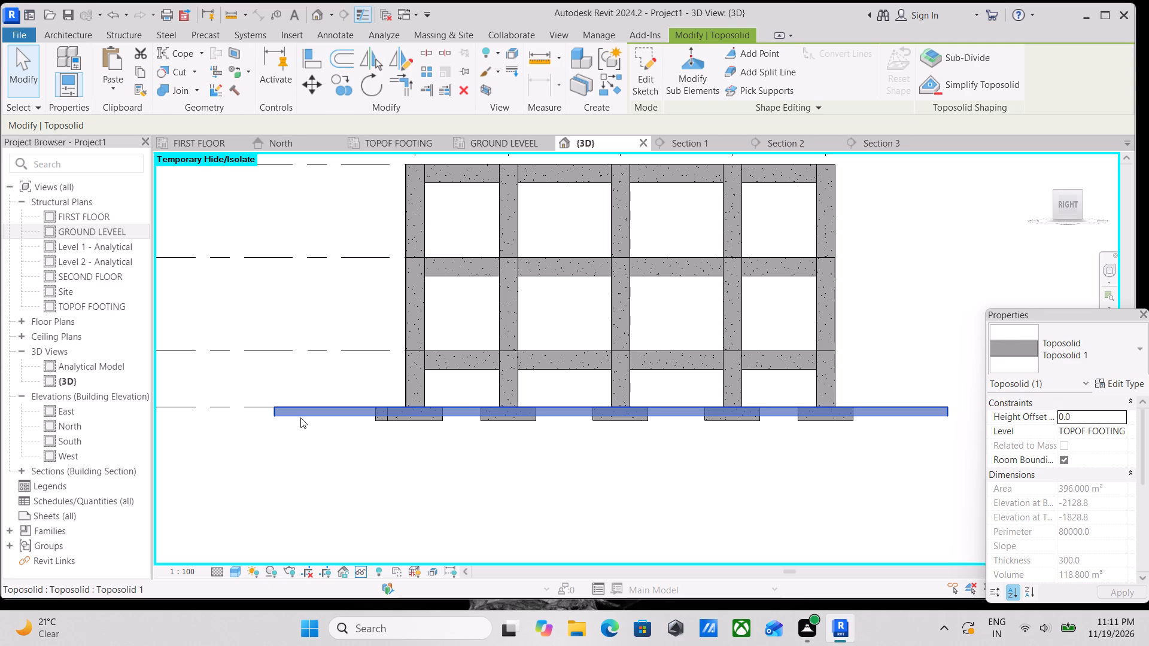
middle_click_drag(464, 426, 448, 475, "shift")
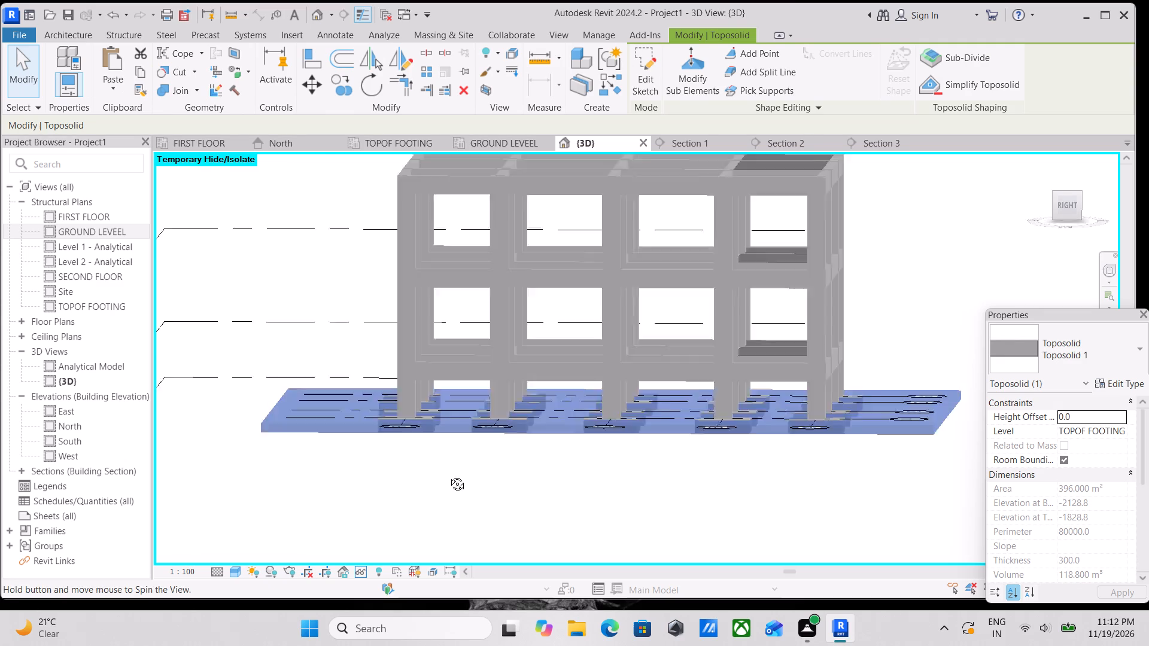
middle_click_drag(448, 475, 458, 430, "shift")
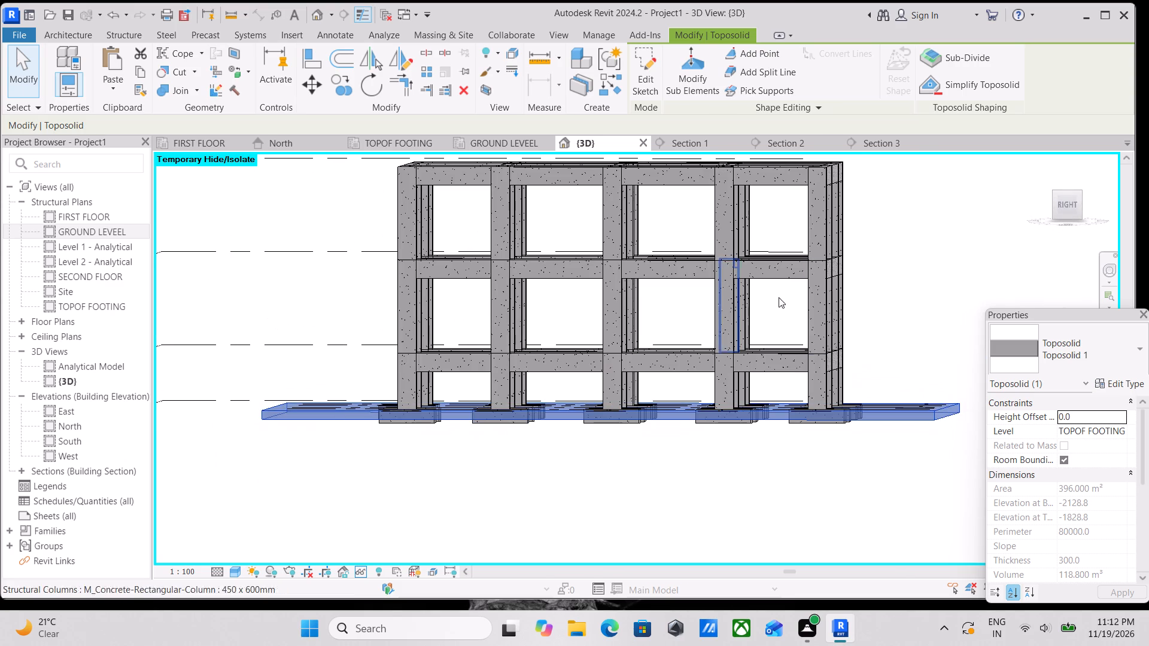
left_click(1074, 207)
scroll(722, 436, "up", 3)
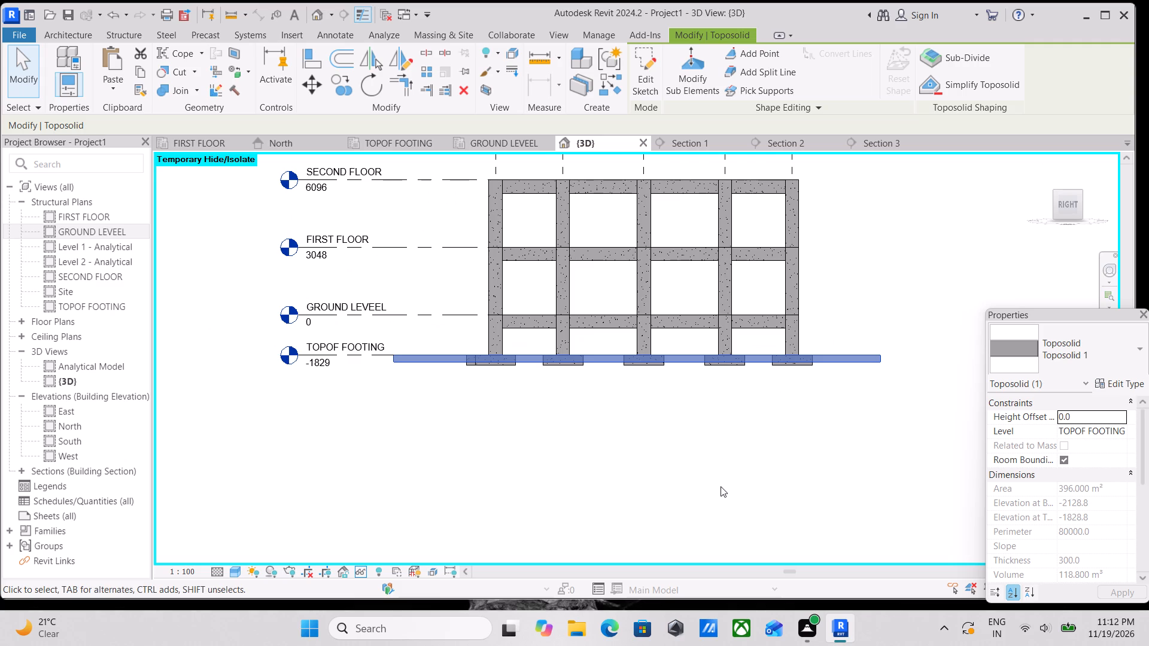
scroll(772, 477, "up", 1)
scroll(623, 390, "up", 2)
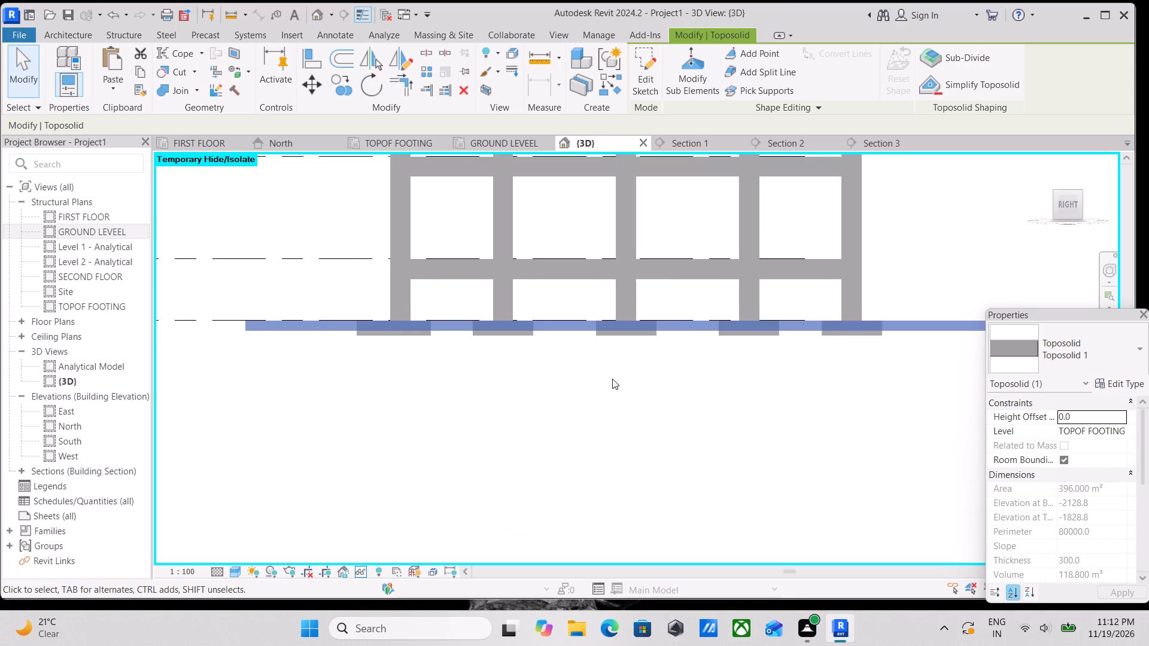
middle_click_drag(610, 373, 630, 419)
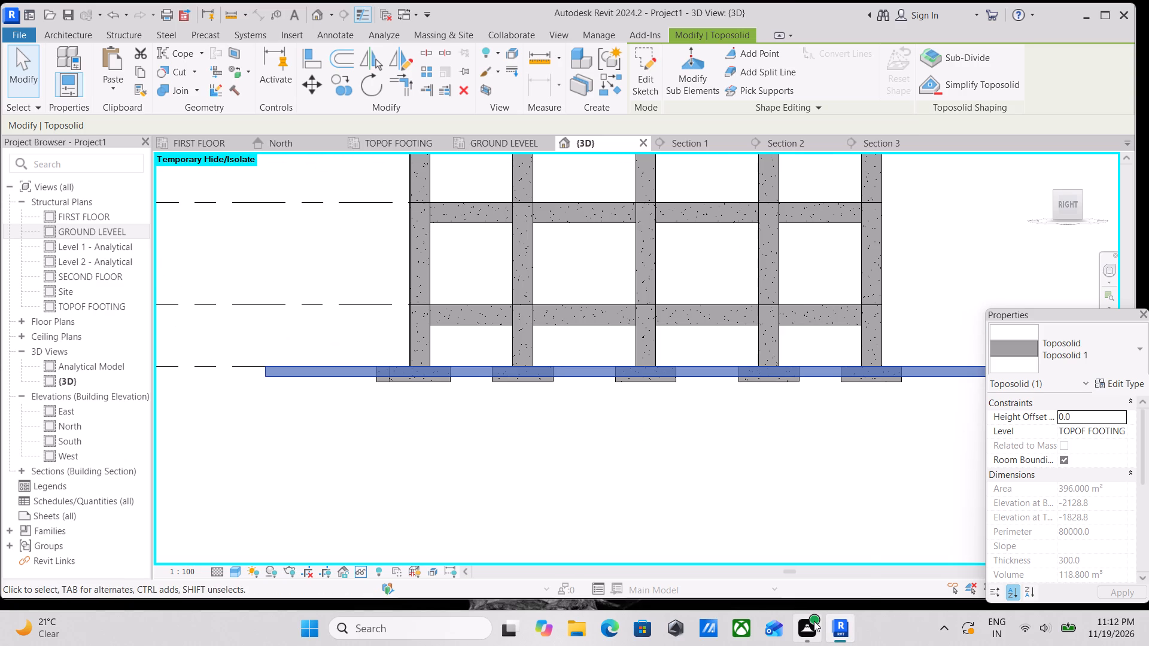
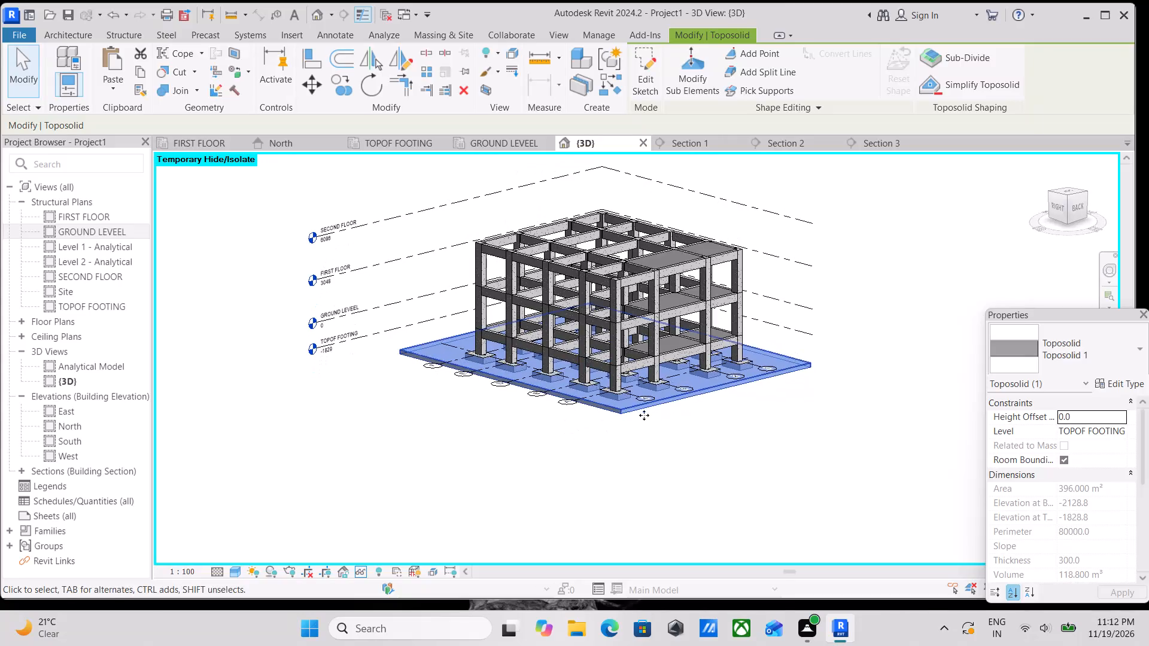
Deselect the toposolid and capture a screen snip of the whole frame on its site from the right-back corner.
scroll(652, 422, "up", 1)
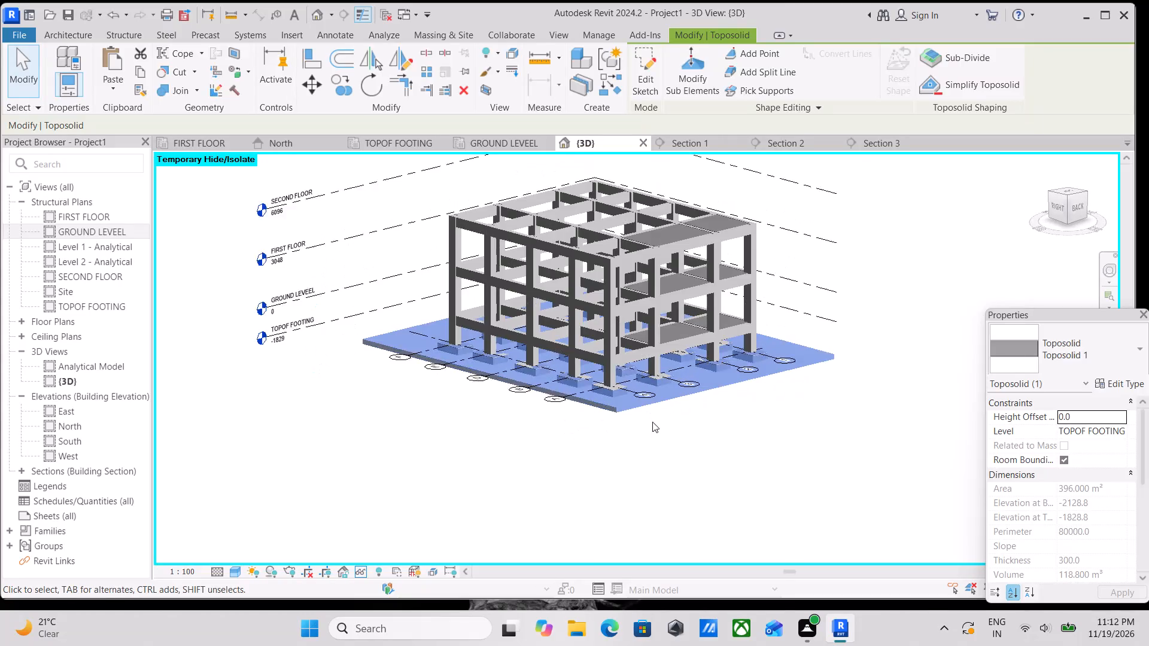
key("Escape")
scroll(652, 422, "up", 1)
middle_click_drag(659, 415, 684, 479)
middle_click_drag(682, 478, 652, 488)
middle_click_drag(826, 499, 812, 479)
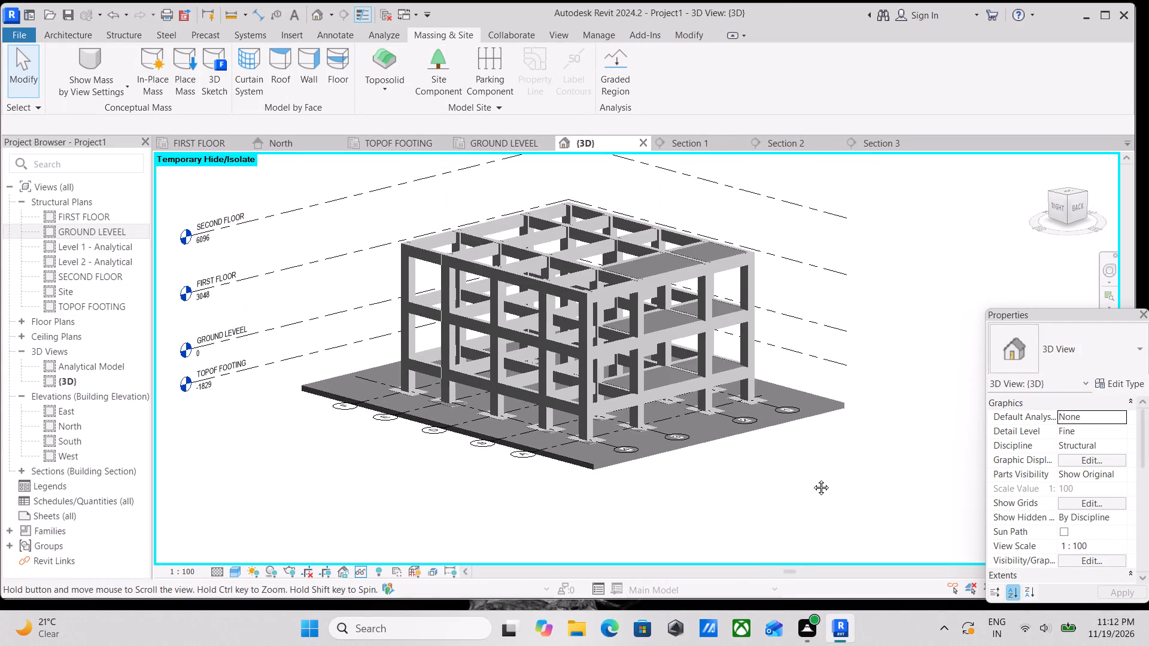
middle_click_drag(812, 479, 811, 474)
key("alt+shift+s")
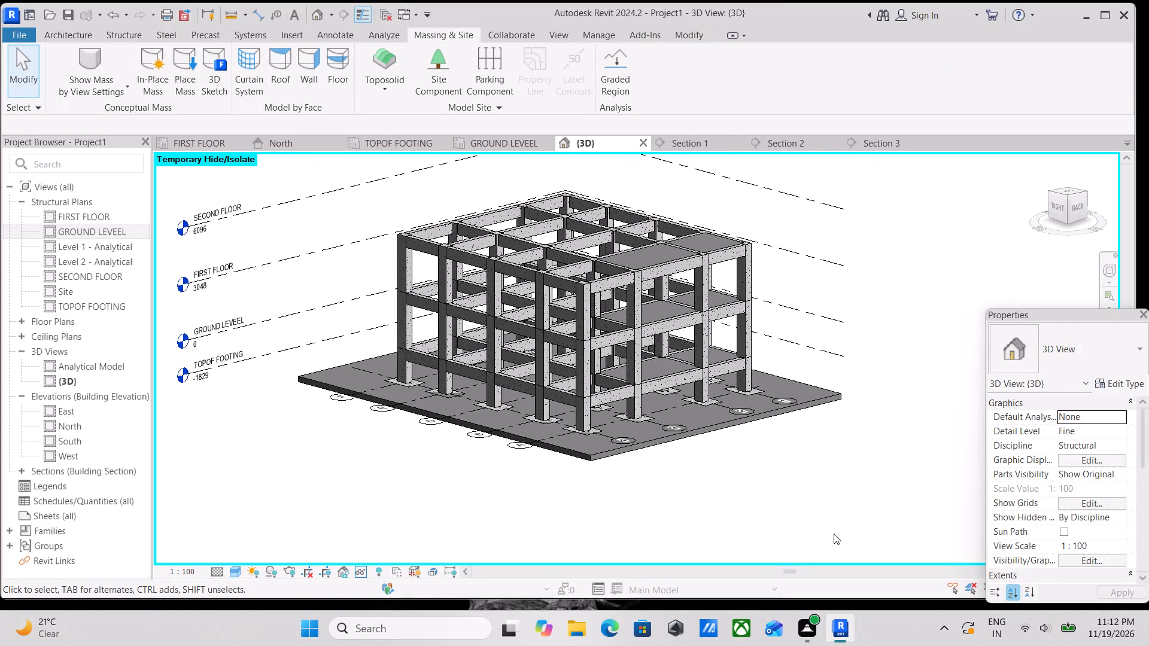
scroll(777, 465, "down", 1)
middle_click_drag(777, 465, 809, 535)
scroll(797, 502, "down", 1)
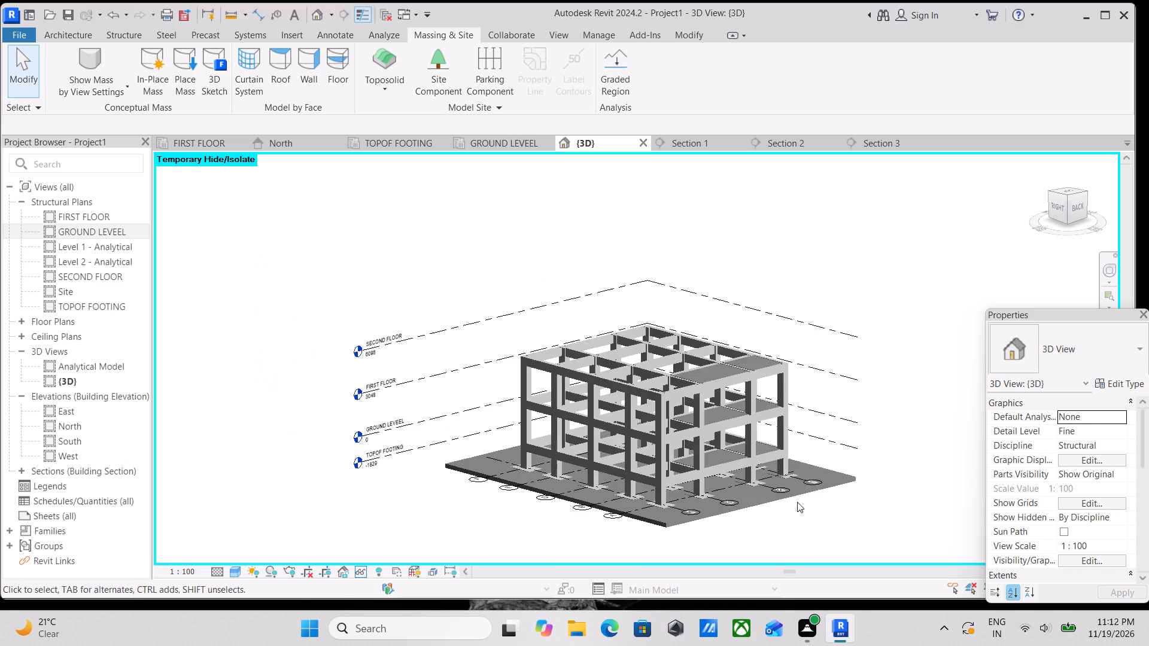
middle_click_drag(797, 502, 801, 487)
key("shift+super+s")
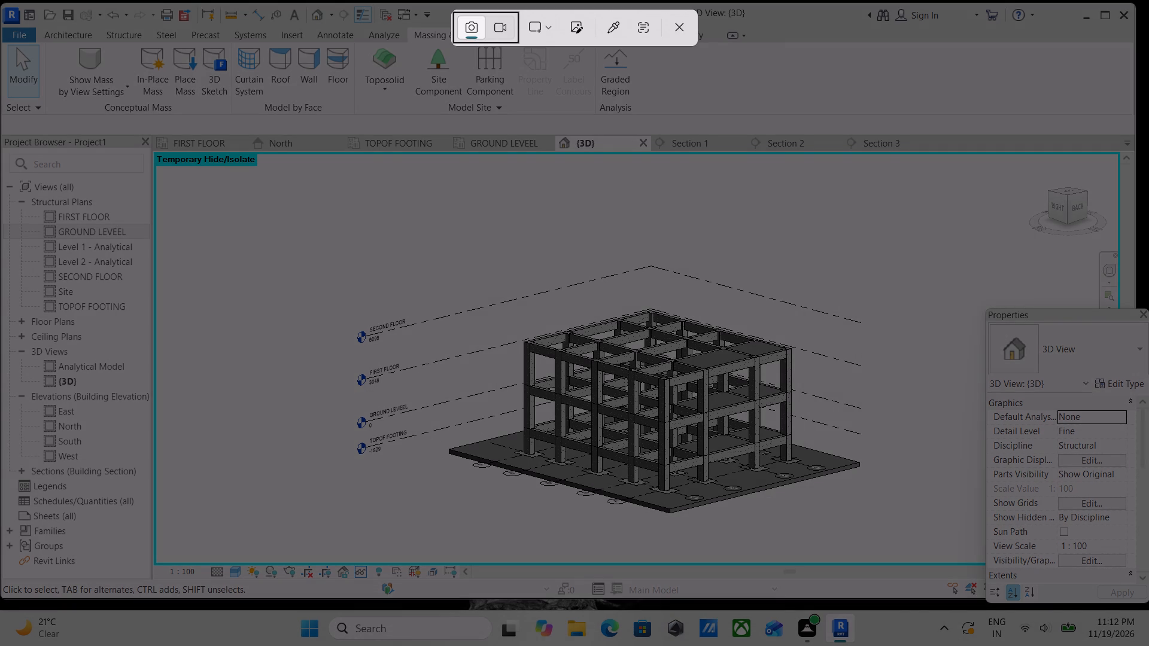
left_click_drag(856, 531, 456, 267)
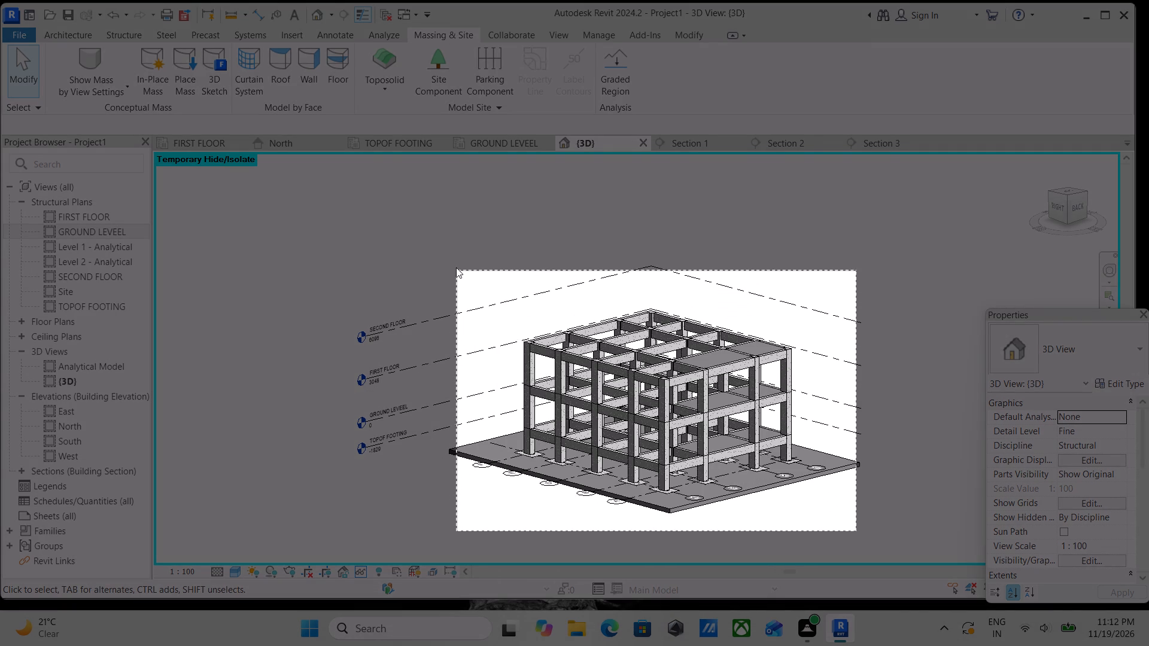
left_click_drag(456, 267, 451, 261)
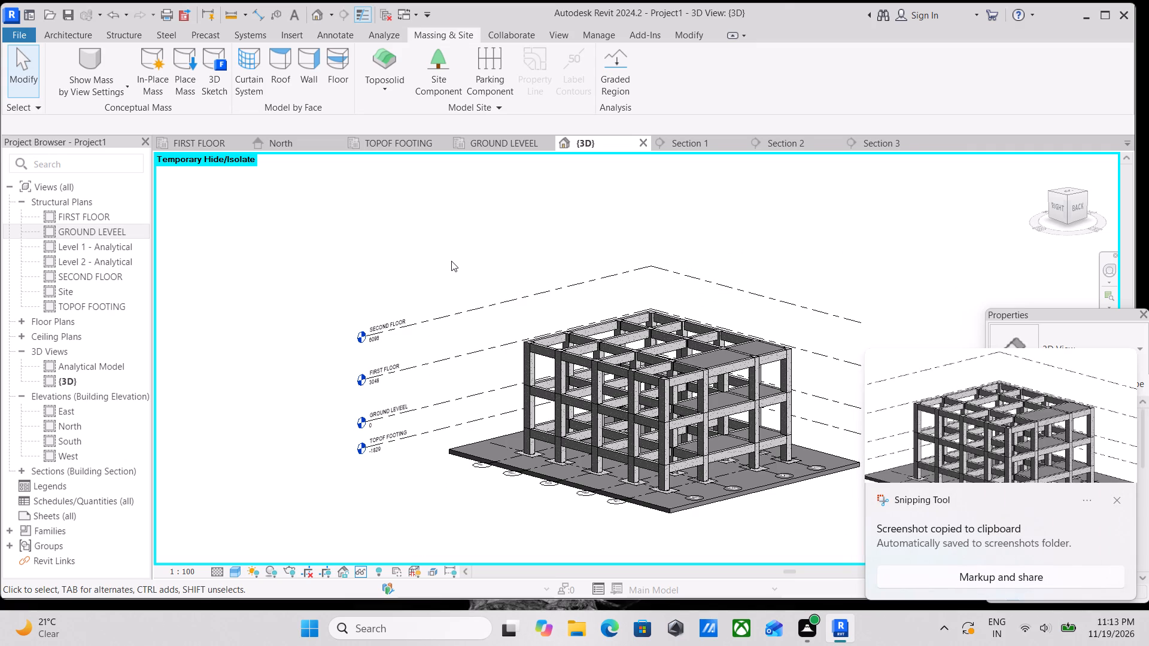
Examine the columns, beams, slabs and footings on the toposolid up close from the right-back corner.
scroll(334, 236, "up", 2)
middle_click_drag(569, 462, 425, 355)
middle_click_drag(581, 425, 488, 330)
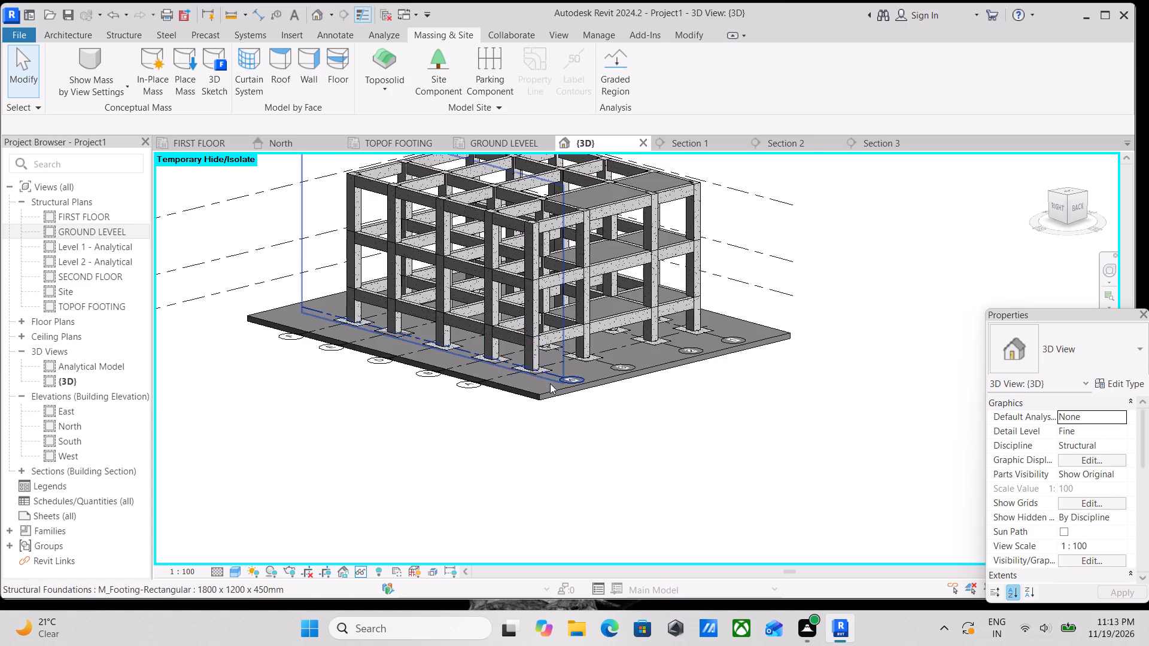
middle_click_drag(550, 383, 615, 530)
middle_click_drag(458, 342, 499, 297)
scroll(603, 449, "up", 2)
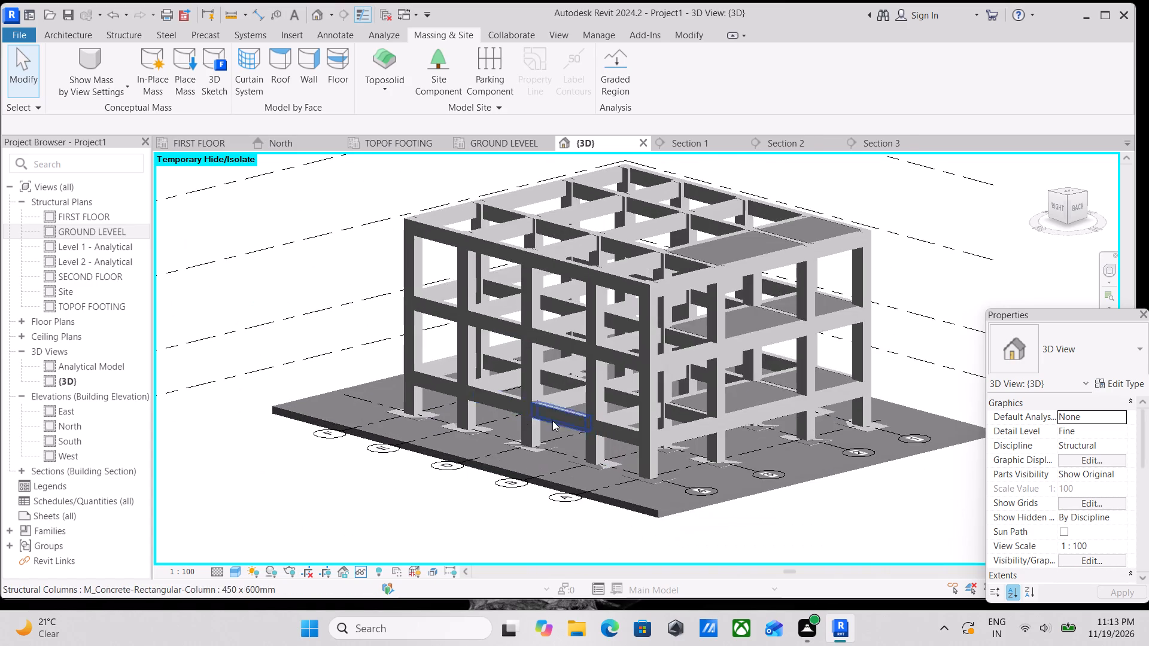
middle_click_drag(445, 358, 545, 473)
middle_click_drag(649, 461, 517, 380)
middle_click_drag(664, 458, 554, 412)
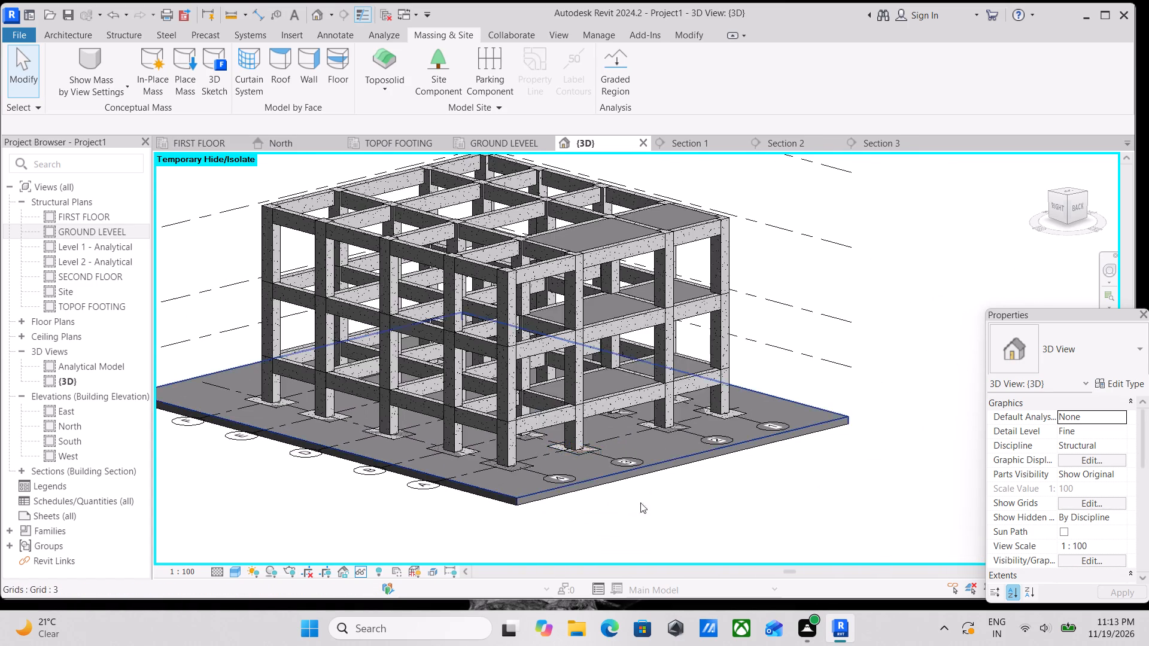
middle_click_drag(610, 489, 682, 526)
middle_click_drag(606, 467, 668, 548)
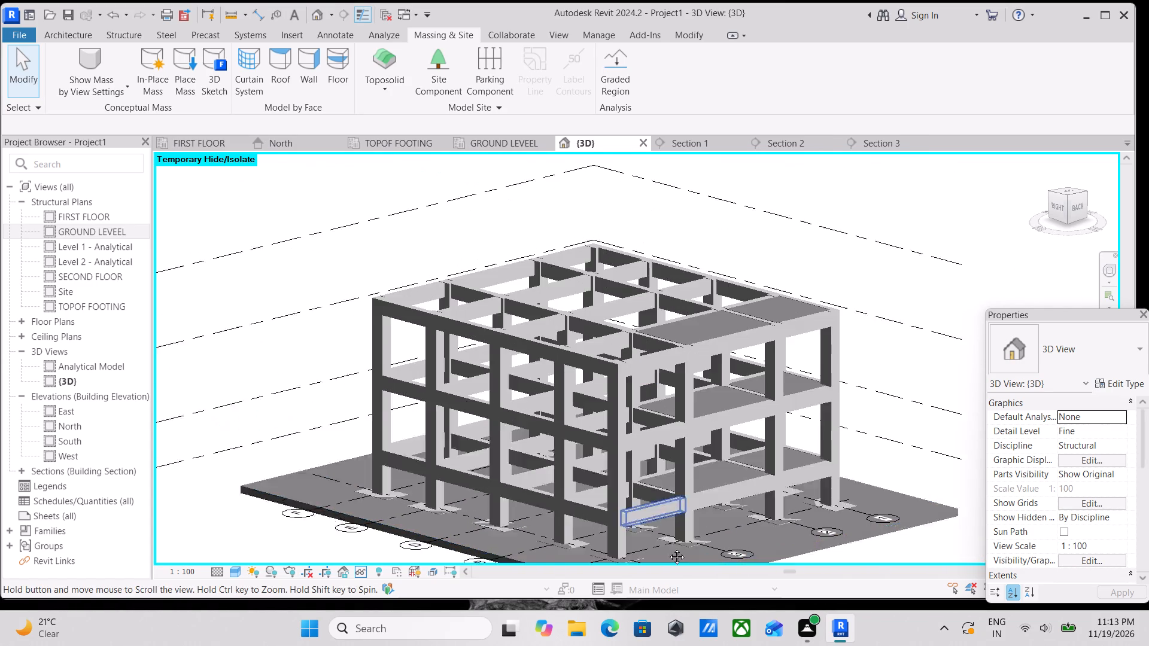
middle_click_drag(668, 548, 683, 426)
middle_click_drag(743, 473, 692, 418)
scroll(774, 529, "up", 1)
scroll(668, 454, "down", 2)
middle_click_drag(668, 454, 703, 486)
middle_click_drag(750, 486, 771, 515)
middle_click_drag(756, 488, 771, 508)
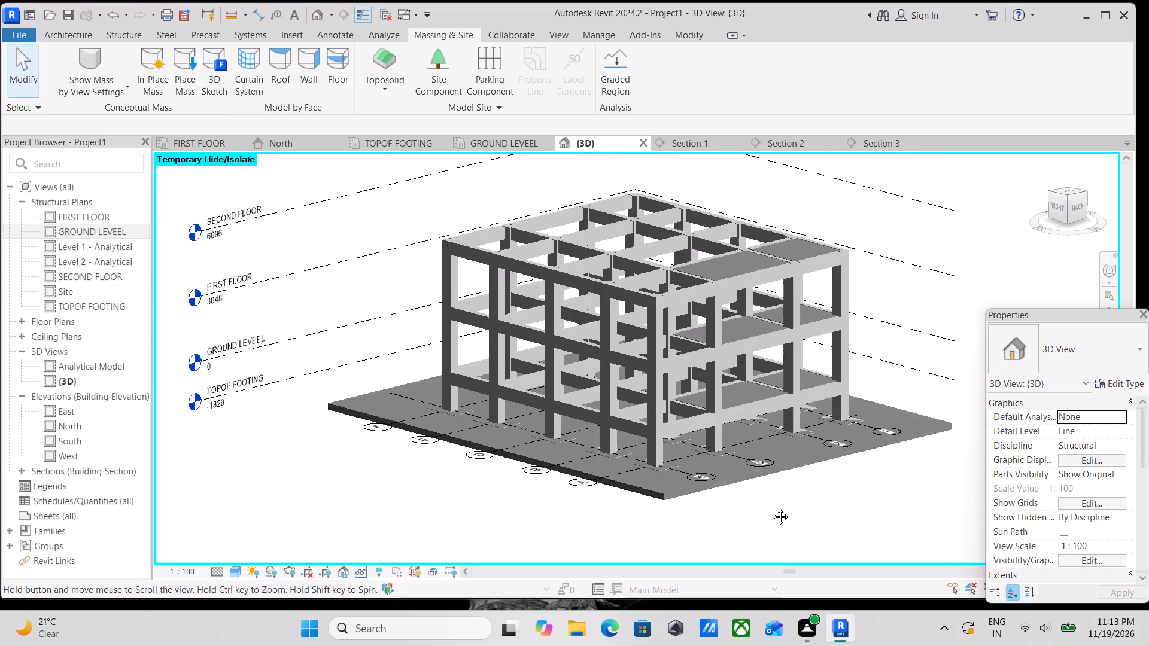
middle_click_drag(771, 508, 681, 429)
scroll(699, 471, "down", 2)
middle_click_drag(695, 462, 681, 420)
scroll(702, 462, "up", 1)
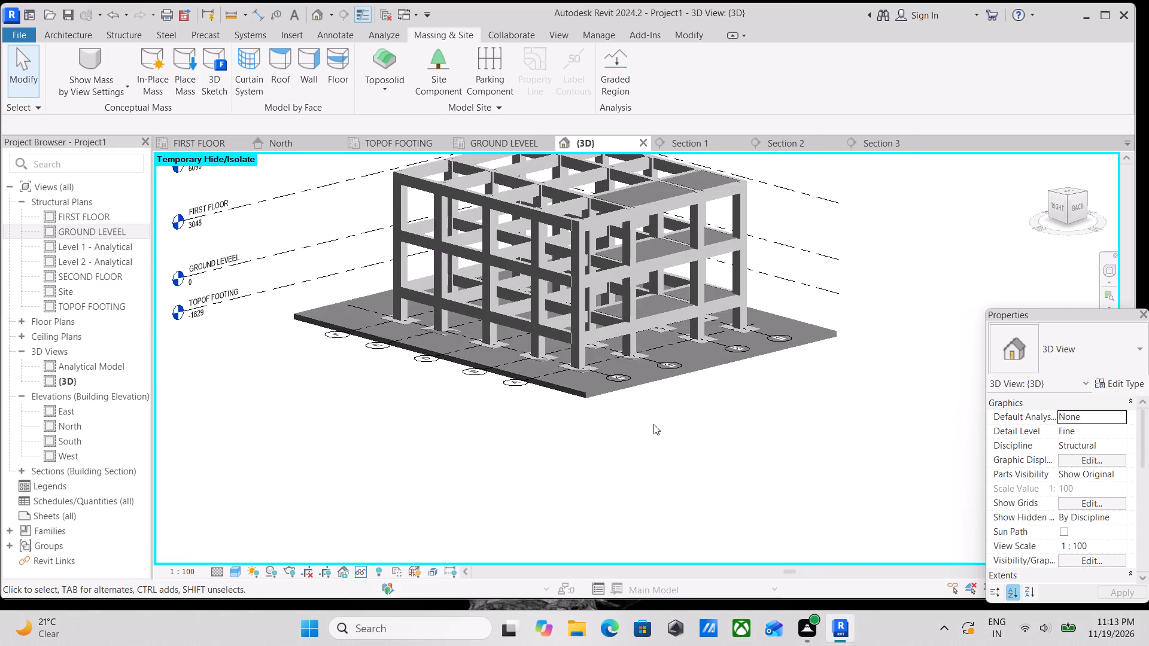
scroll(649, 420, "down", 1)
middle_click_drag(649, 420, 697, 484)
scroll(623, 410, "down", 1)
middle_click_drag(626, 415, 670, 477)
scroll(645, 460, "up", 2)
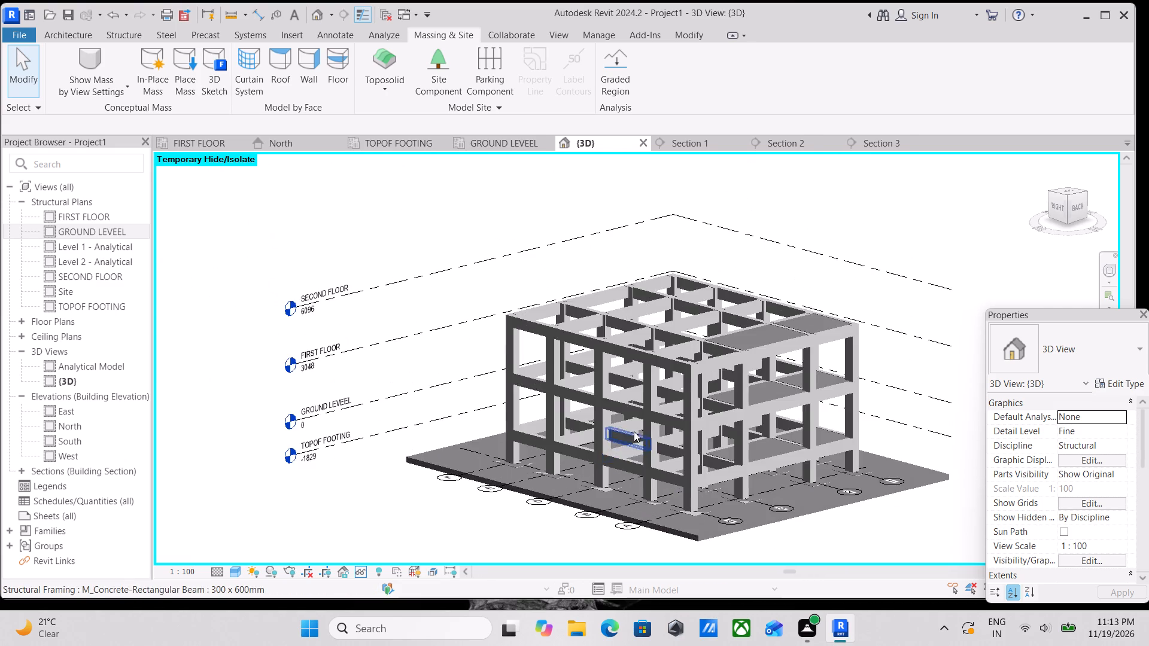
scroll(665, 431, "up", 3)
scroll(771, 443, "down", 1)
middle_click_drag(747, 426, 715, 408)
scroll(847, 549, "up", 2)
scroll(709, 445, "down", 1)
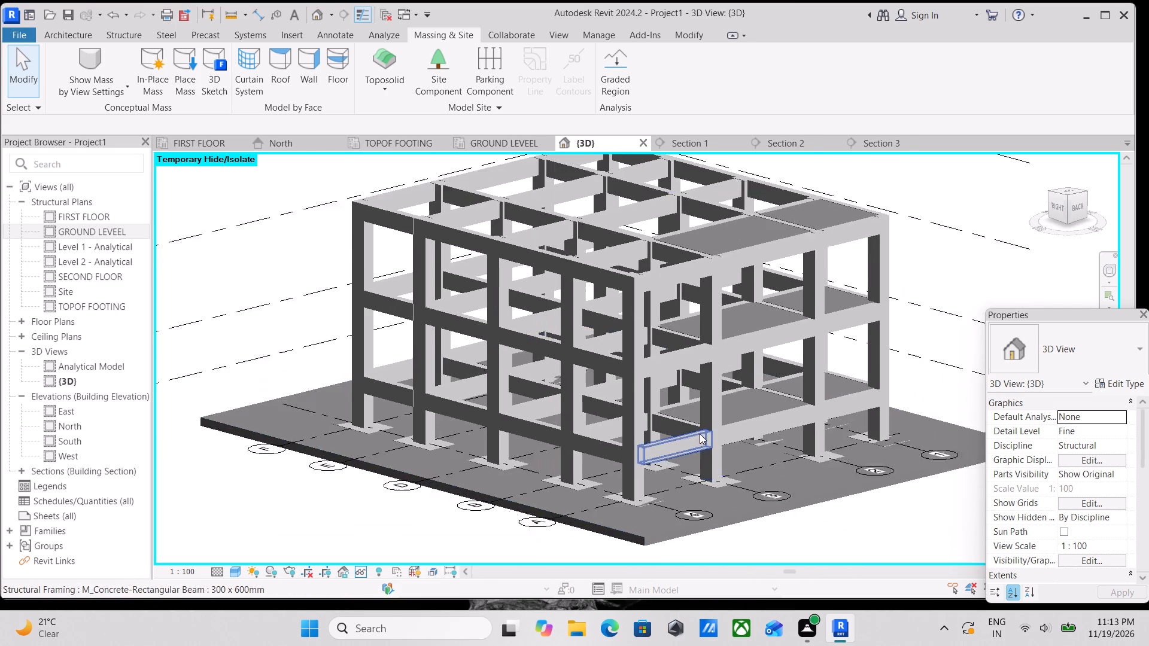
scroll(700, 434, "down", 2)
middle_click_drag(683, 419, 641, 393)
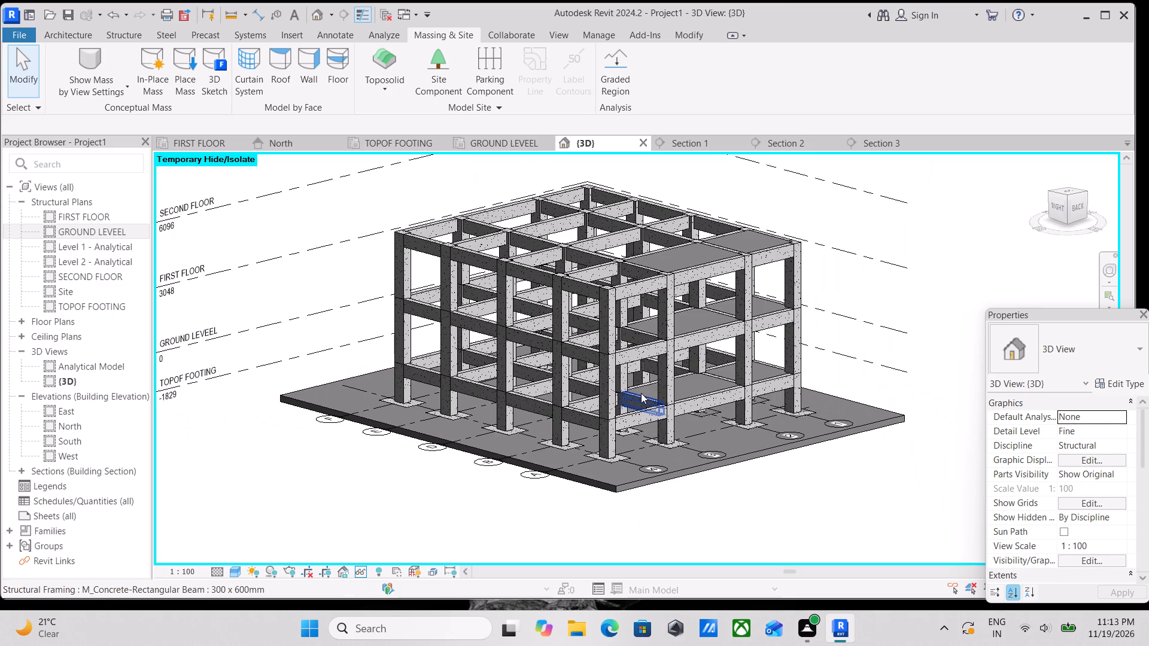
scroll(668, 385, "down", 4)
scroll(692, 459, "up", 5)
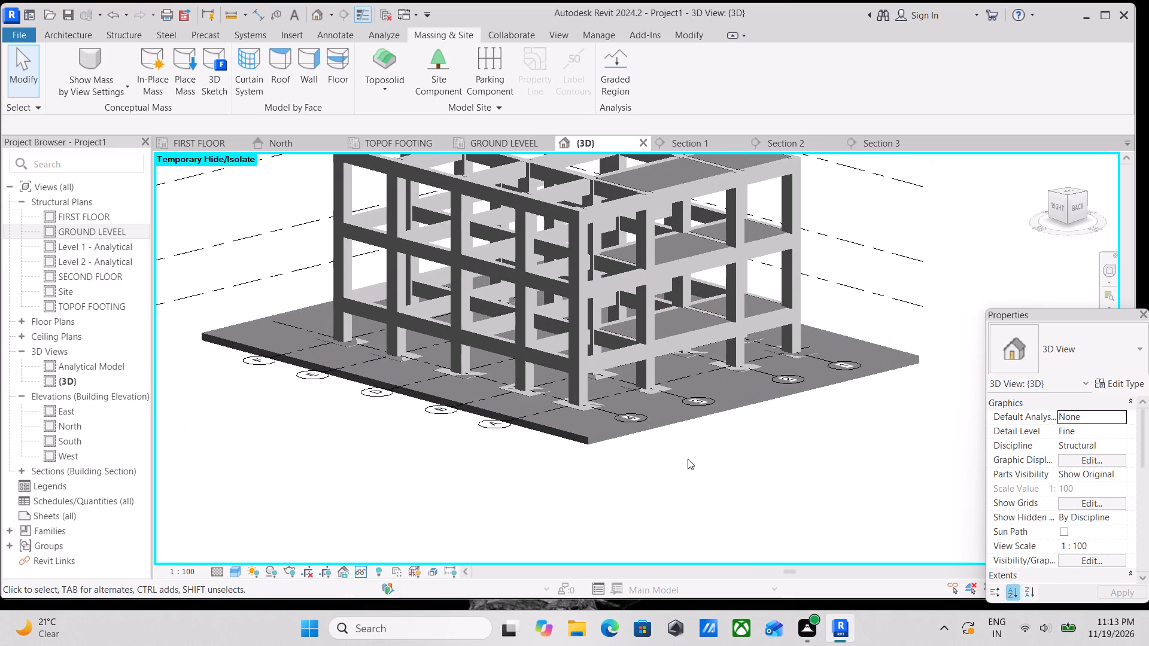
scroll(718, 477, "down", 1)
Orbit the model toward its back face and set up a rendering limited to a region, at High quality.
middle_click_drag(704, 459, 629, 477)
middle_click_drag(654, 471, 667, 517)
type("RR")
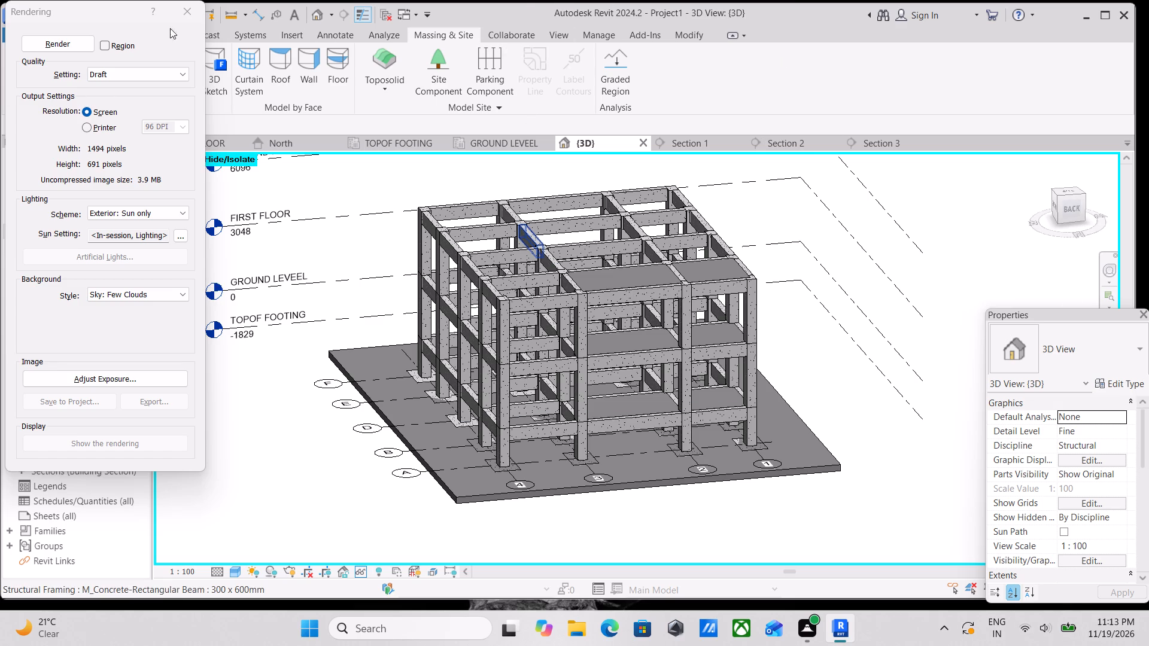
left_click(100, 46)
left_click(172, 72)
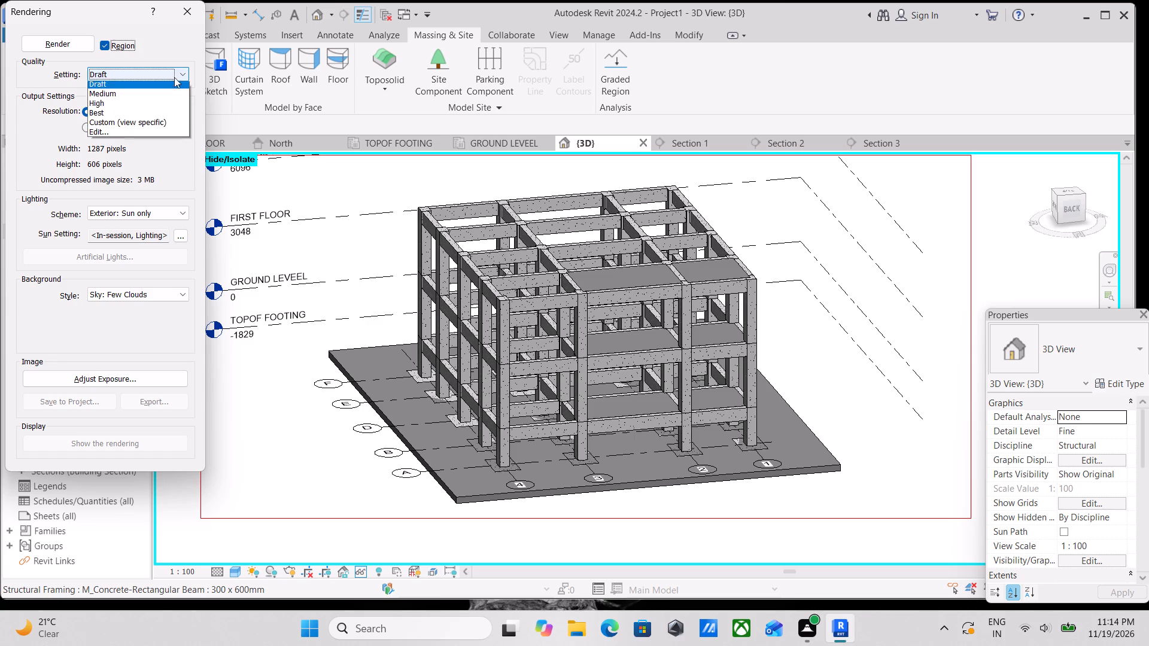
left_click(169, 105)
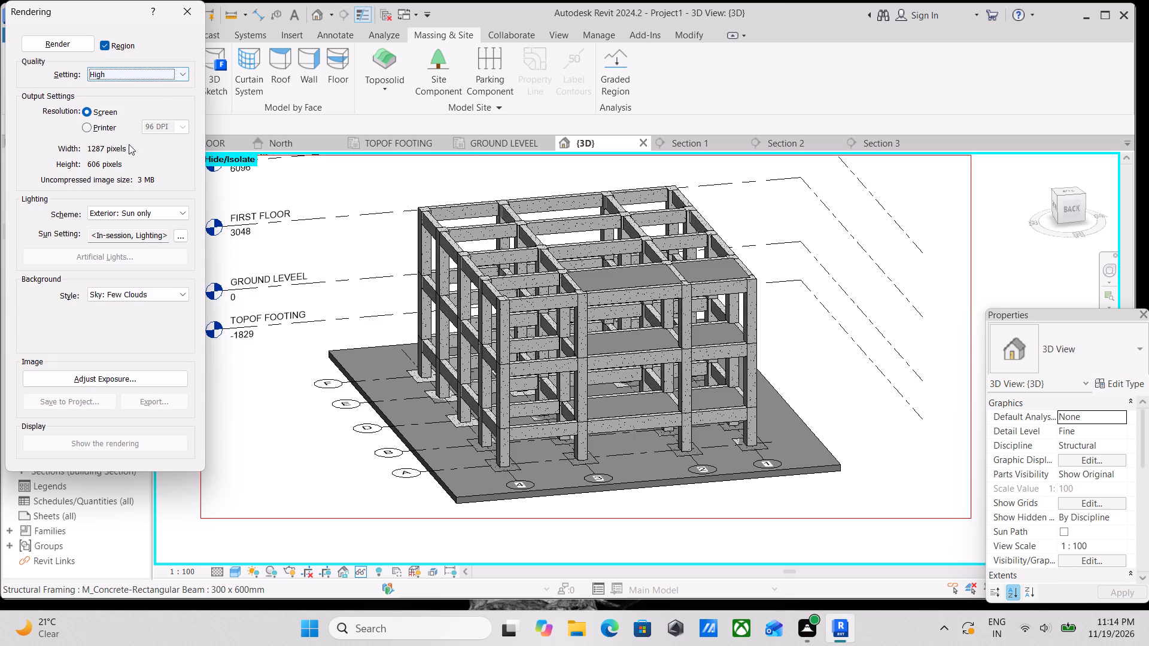
Shrink the render region on all four sides to fit closely around the frame, at about 625 by 486 pixels.
scroll(402, 260, "down", 1)
middle_click_drag(546, 284, 705, 293)
middle_click_drag(582, 260, 587, 275)
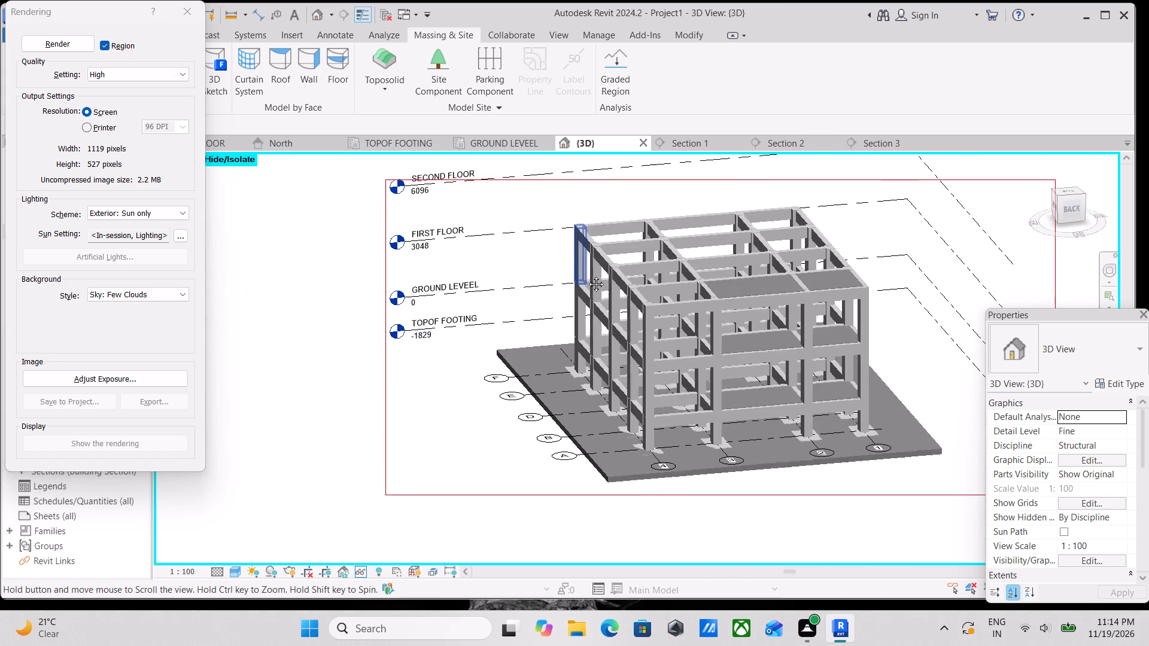
middle_click_drag(587, 275, 594, 286)
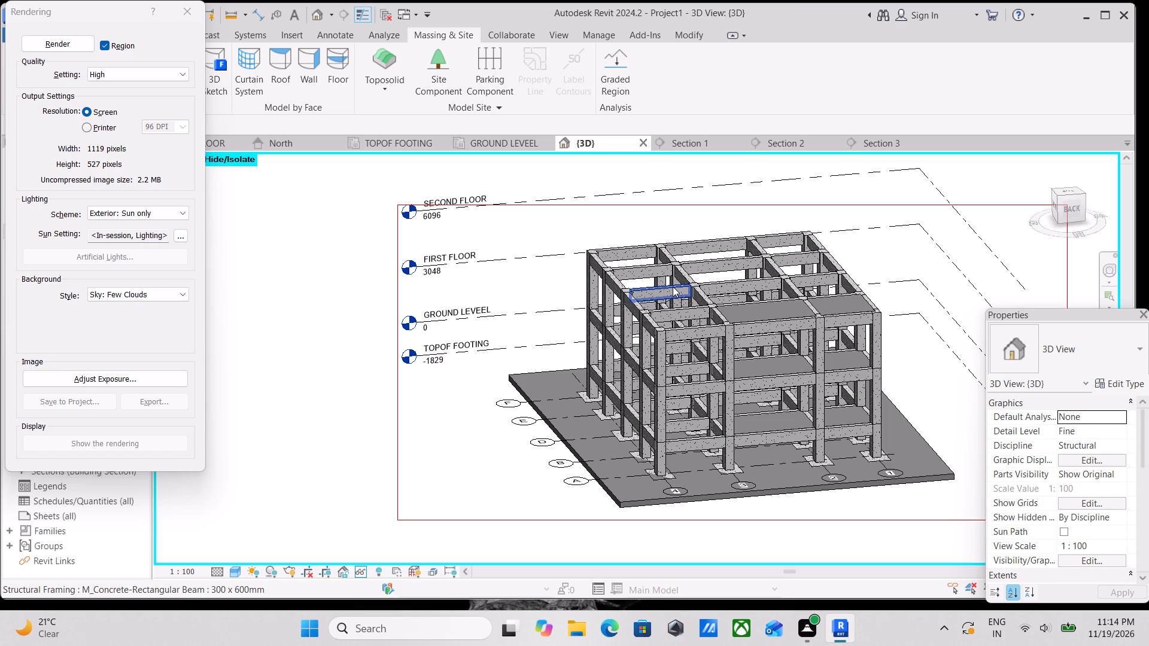
left_click(698, 199)
left_click_drag(728, 211, 727, 225)
middle_click_drag(722, 218, 716, 202)
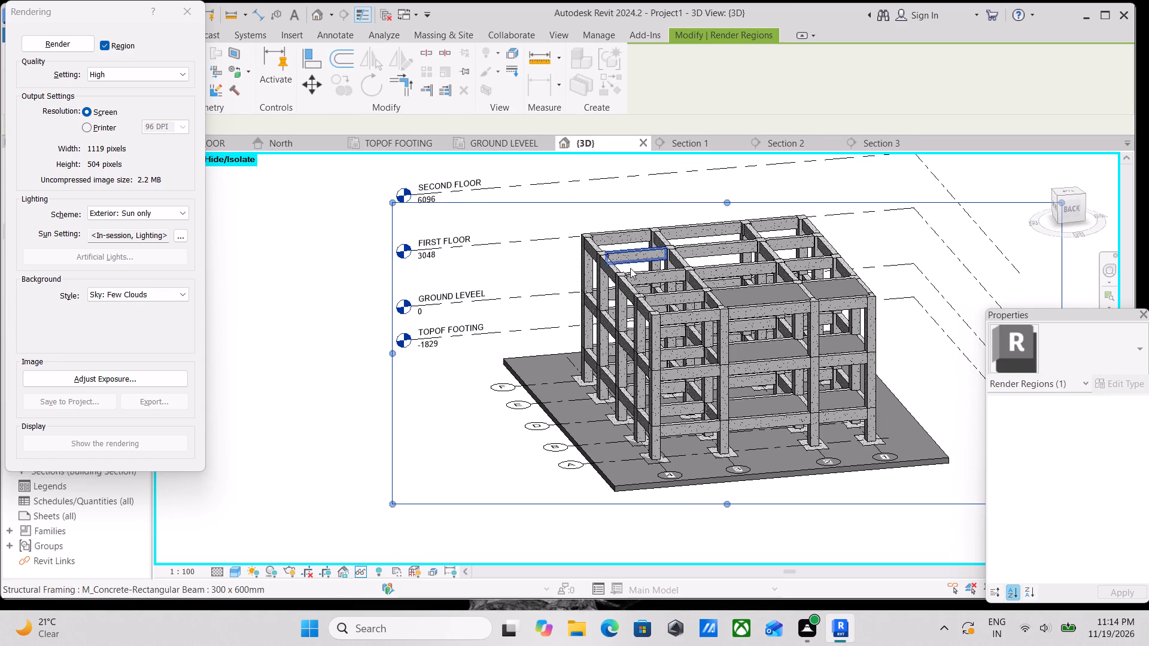
left_click_drag(393, 358, 512, 352)
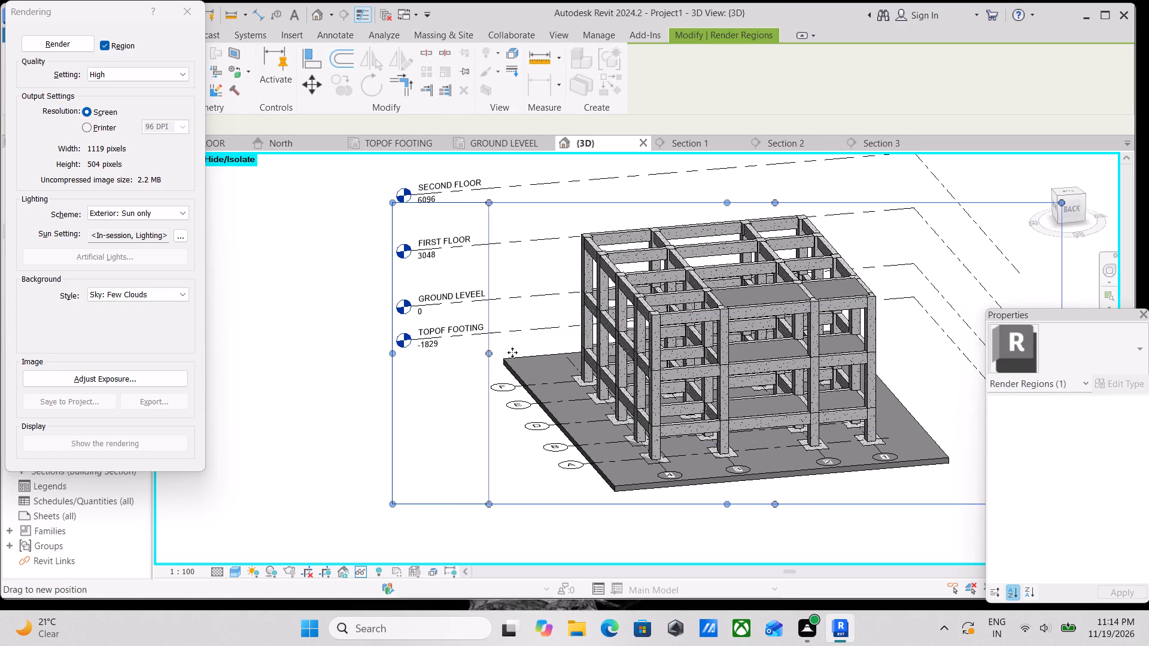
left_click_drag(512, 352, 533, 351)
middle_click_drag(621, 344, 484, 347)
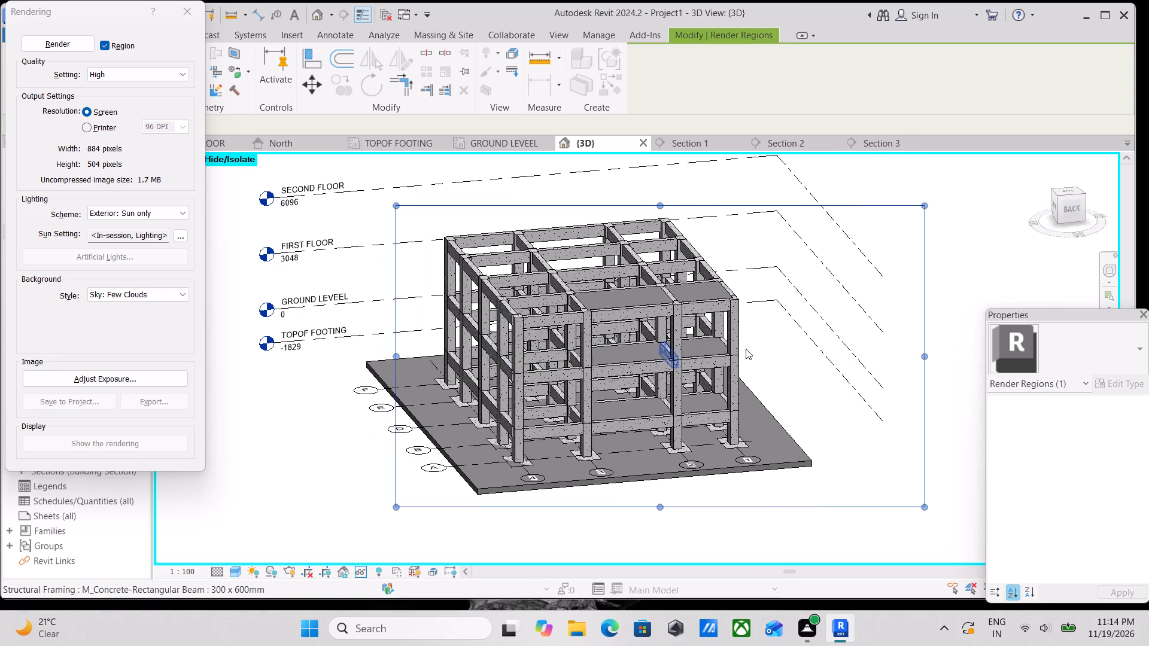
left_click_drag(923, 351, 768, 361)
left_click_drag(590, 501, 587, 491)
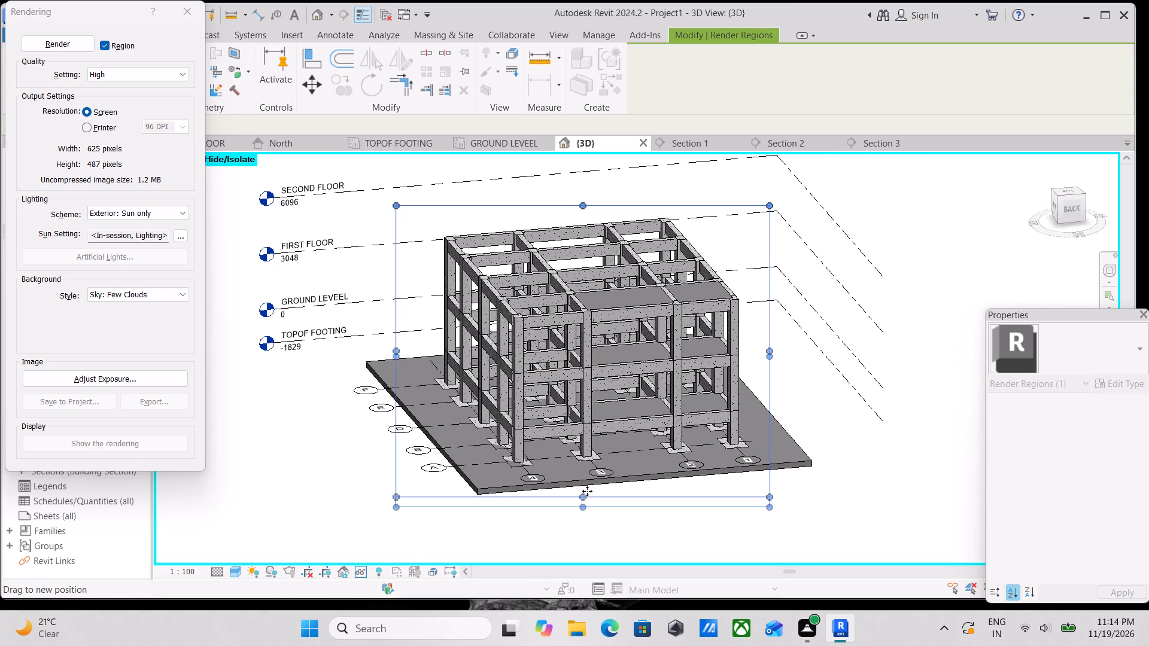
left_click_drag(587, 491, 588, 490)
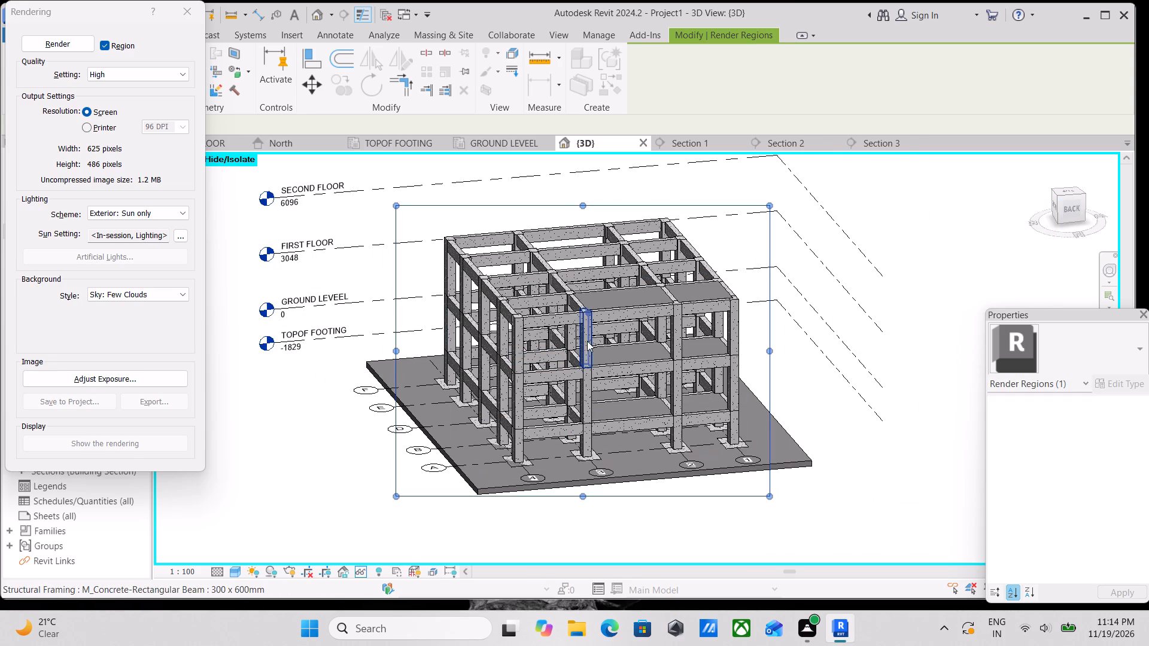
middle_click_drag(594, 307, 615, 348)
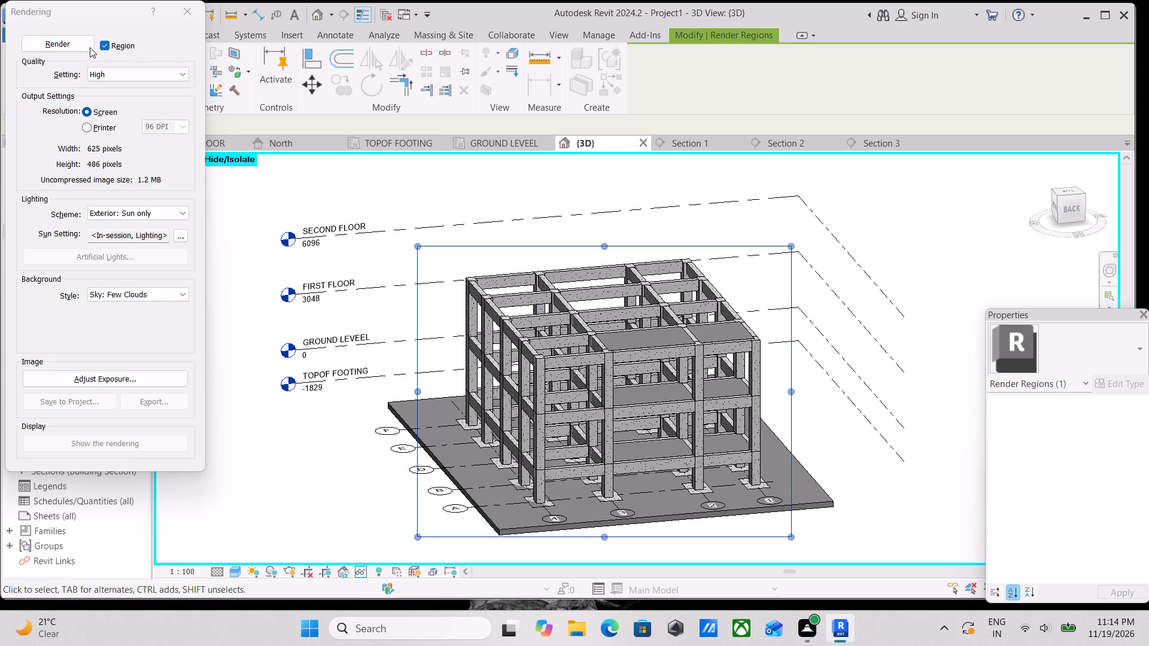
Render the region around the frame.
left_click(83, 47)
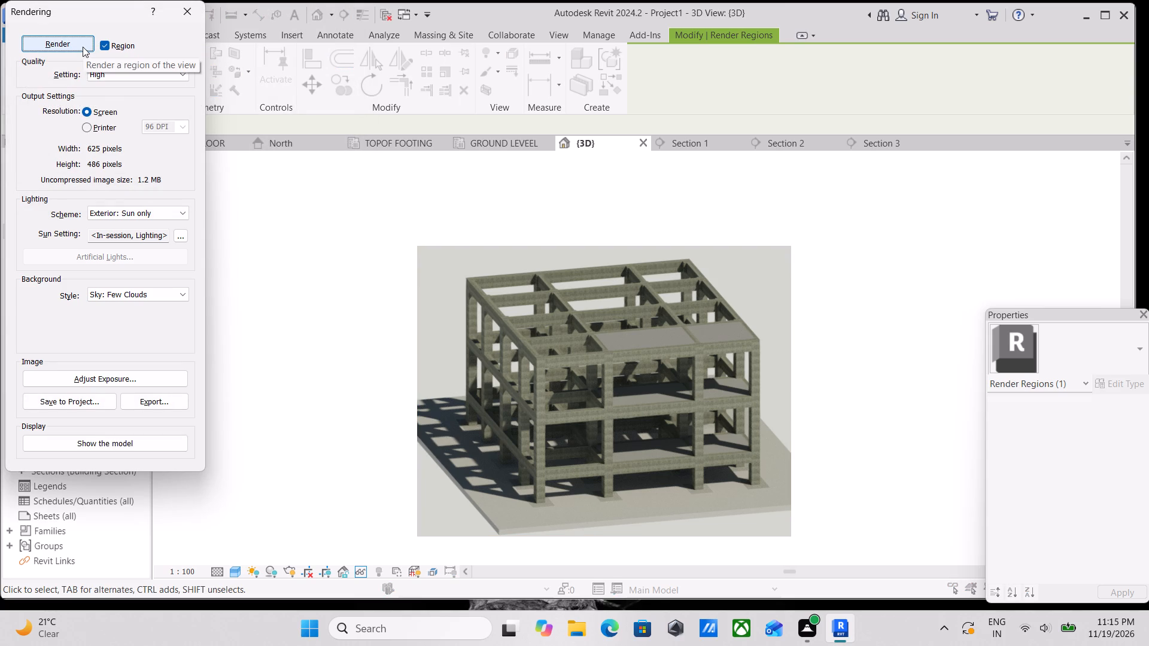
Capture a screen snip of the rendered frame image and close the rendering settings.
key("shift+super+s")
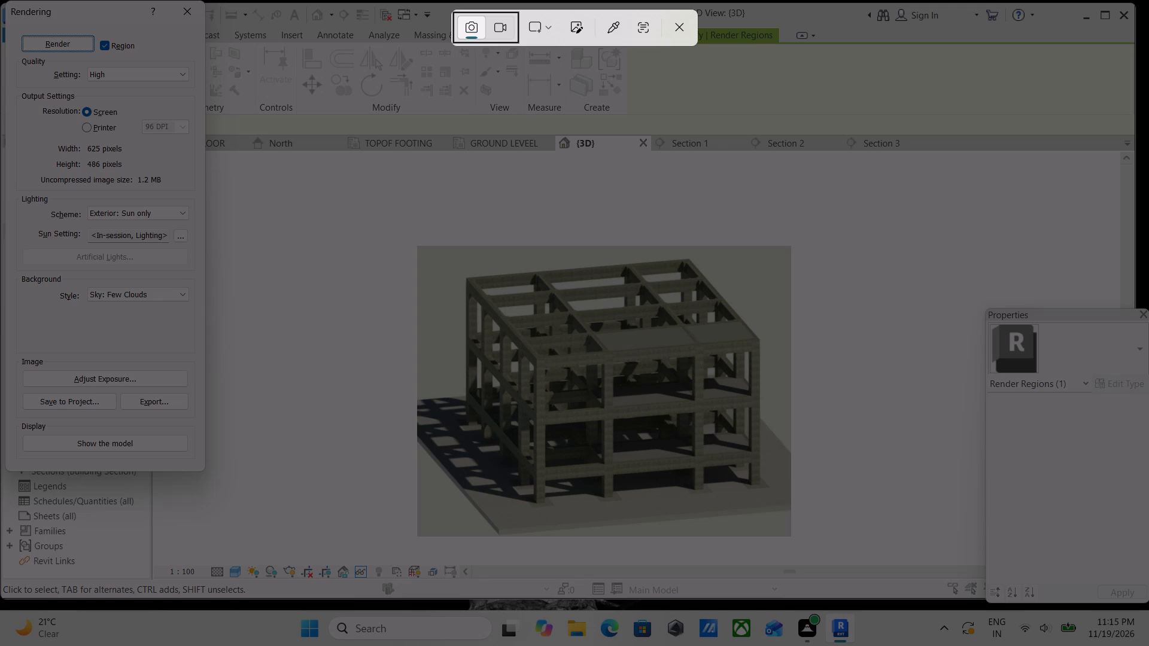
left_click_drag(815, 224, 422, 566)
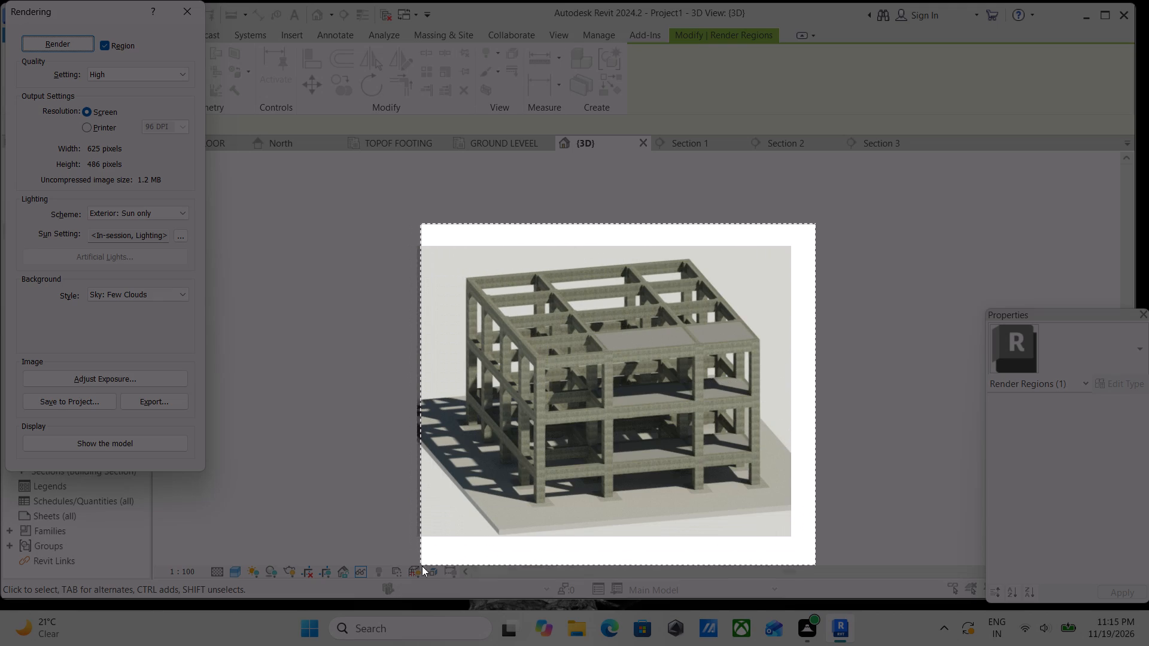
left_click_drag(422, 566, 403, 542)
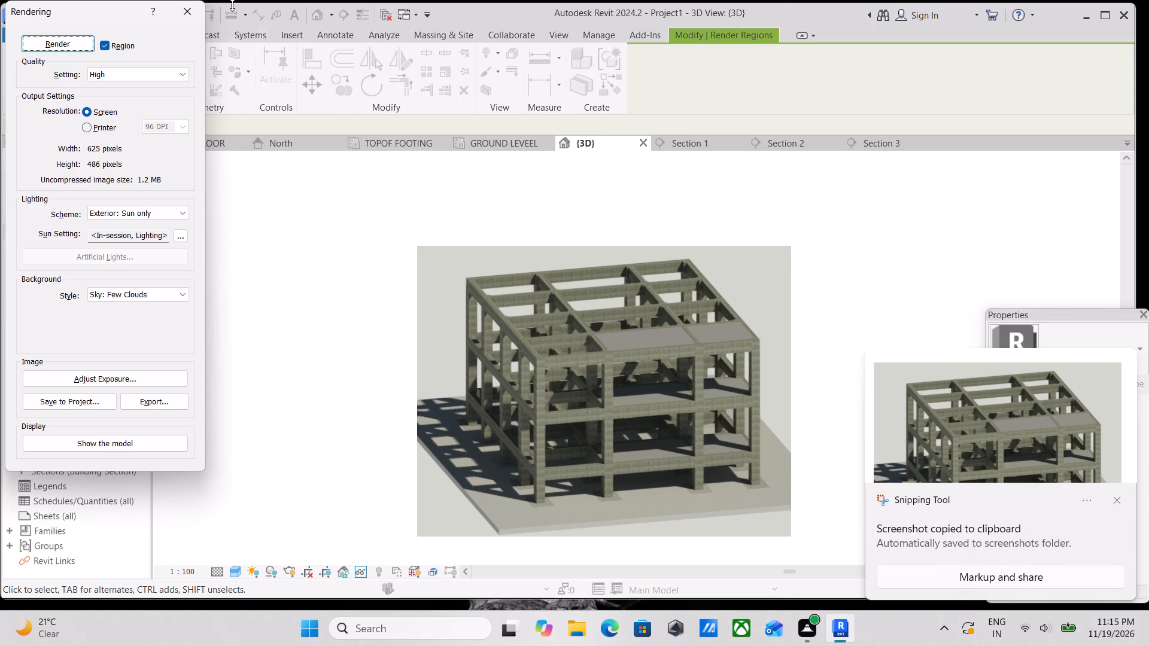
left_click(187, 0)
left_click(183, 8)
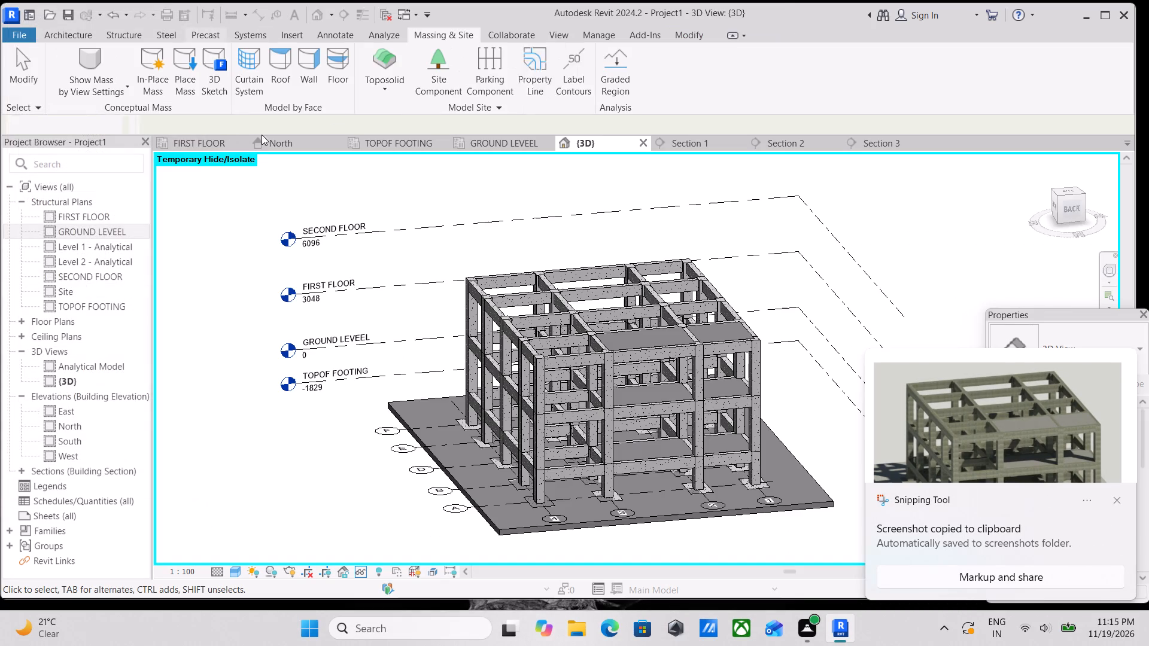
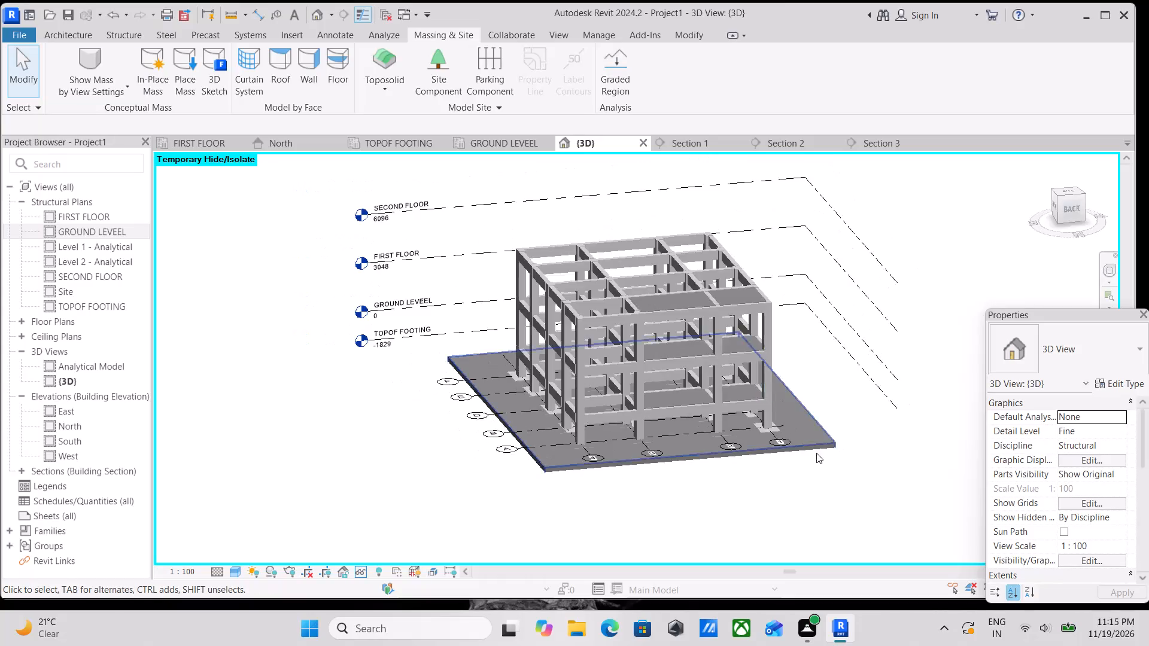
Save the project to the Desktop as a Revit project file named STRUCTURE 43.
scroll(822, 461, "up", 2)
key("ctrl+s")
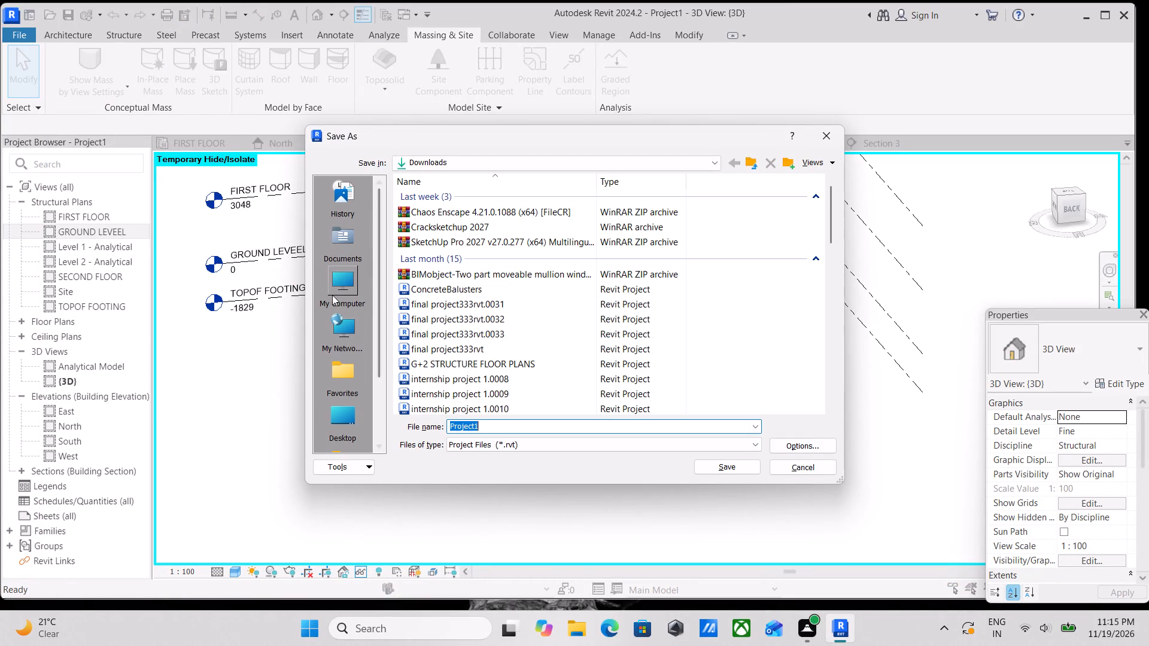
scroll(344, 304, "down", 2)
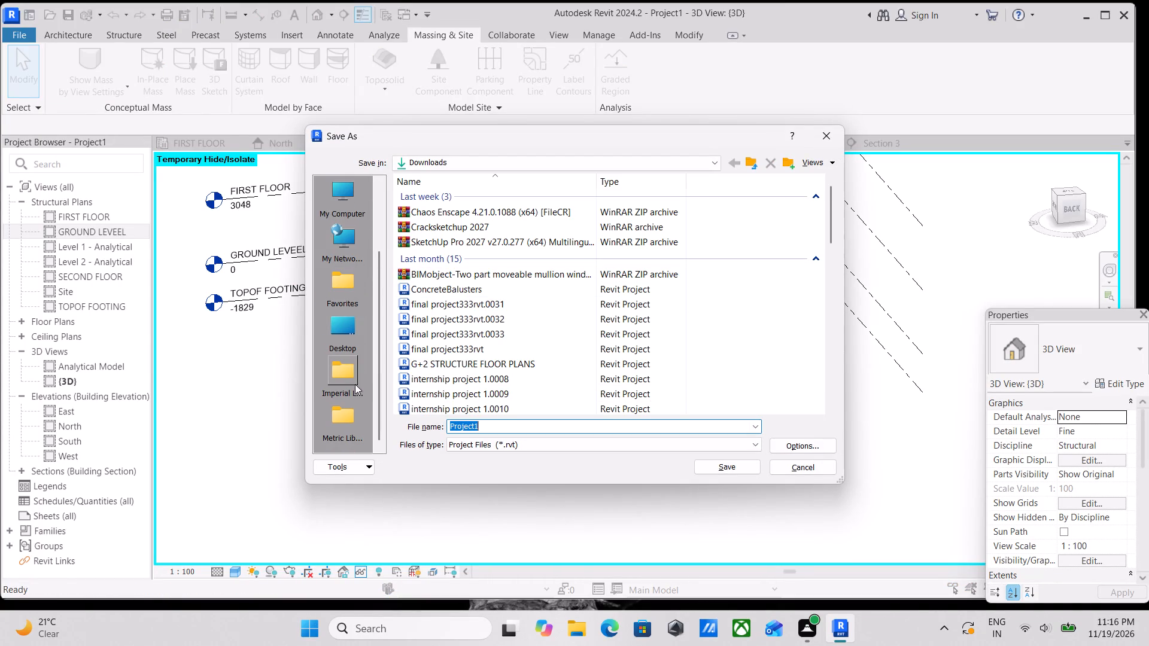
double_click(344, 327)
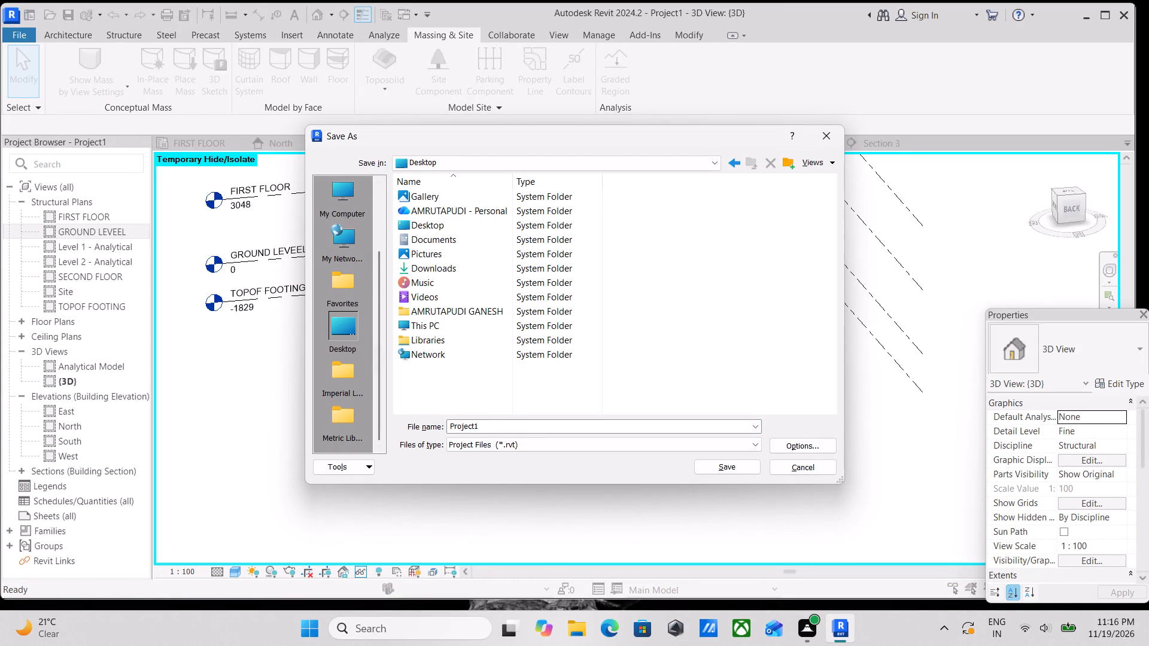
left_click(556, 425)
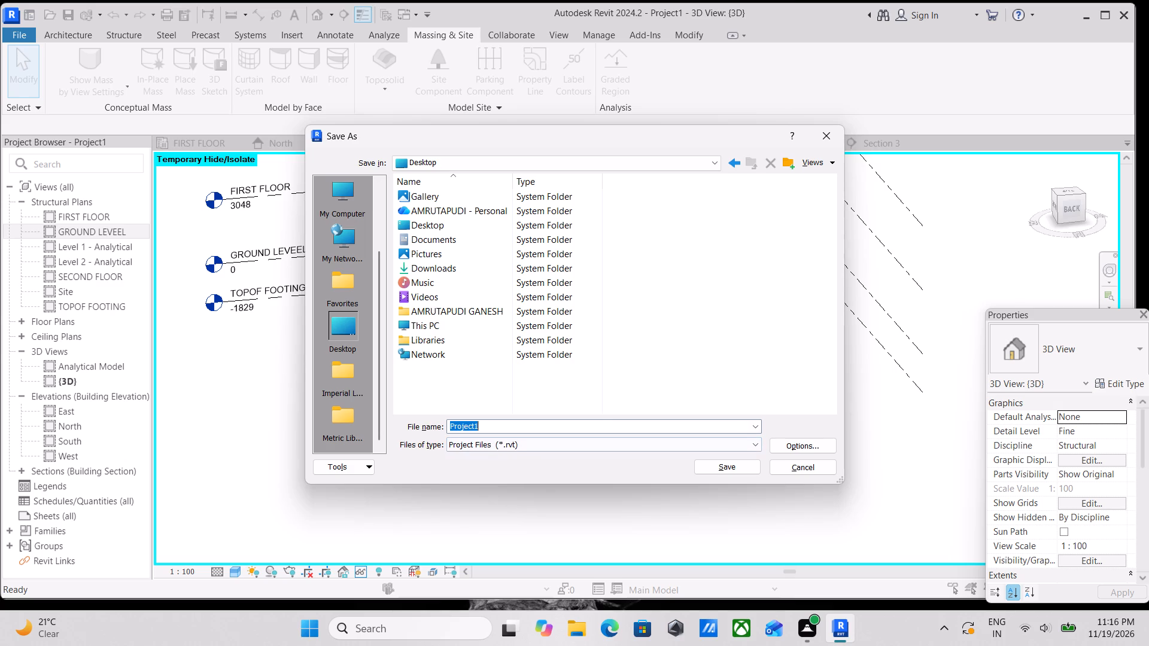
type("STRUCTURE")
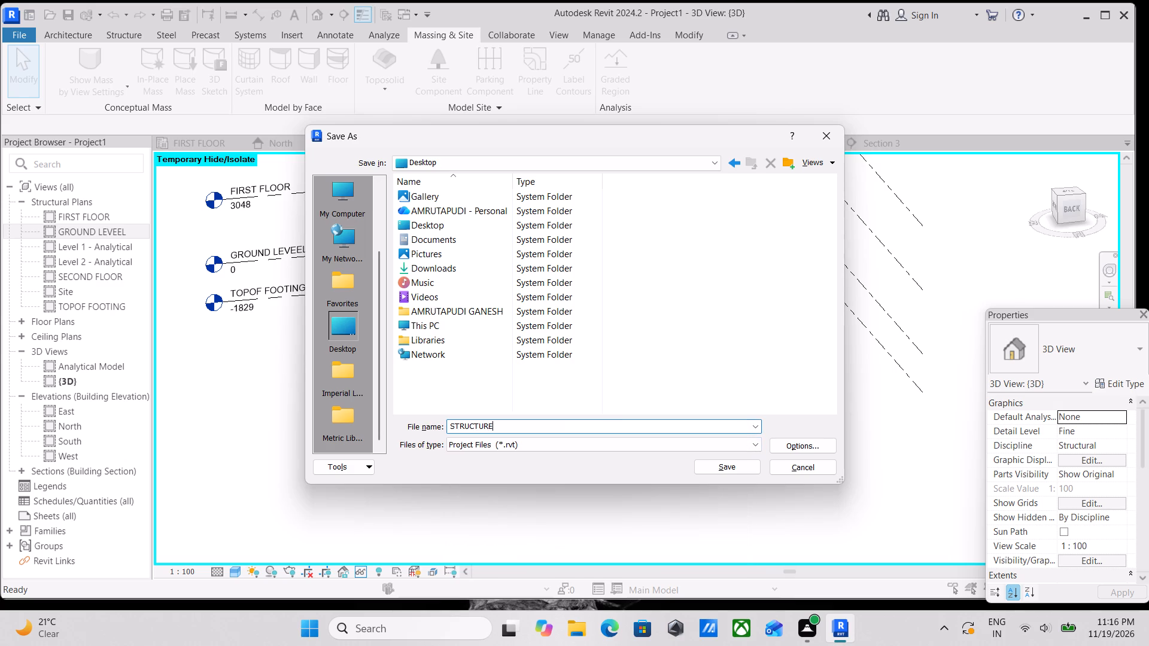
key("space")
key("4")
key("3")
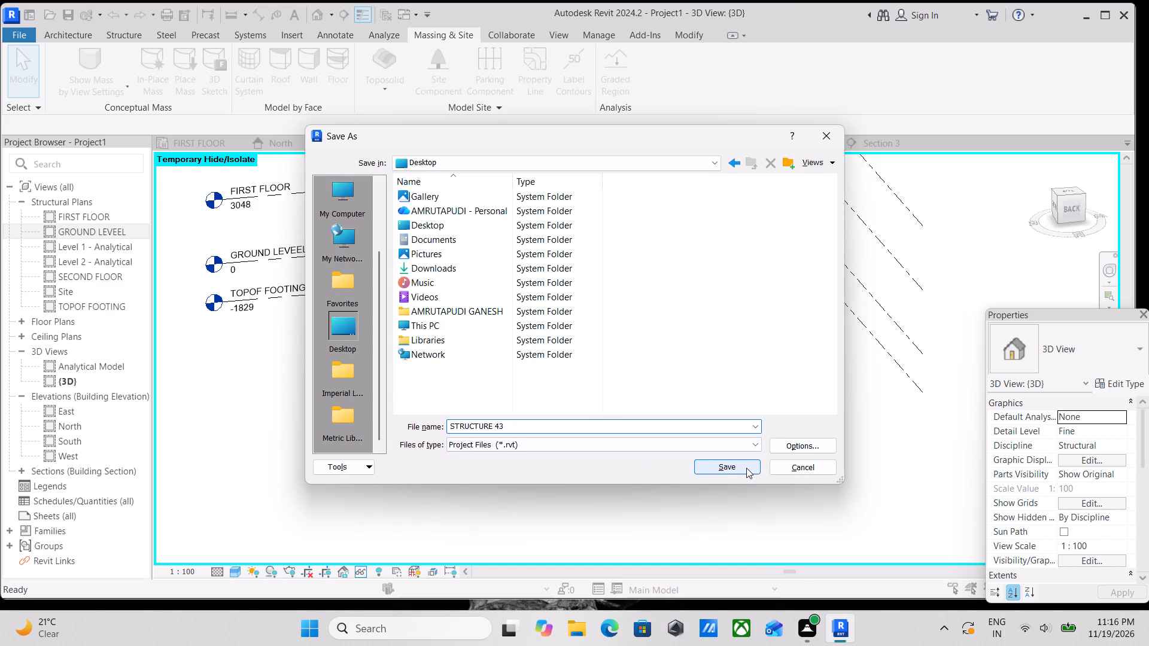
left_click(738, 467)
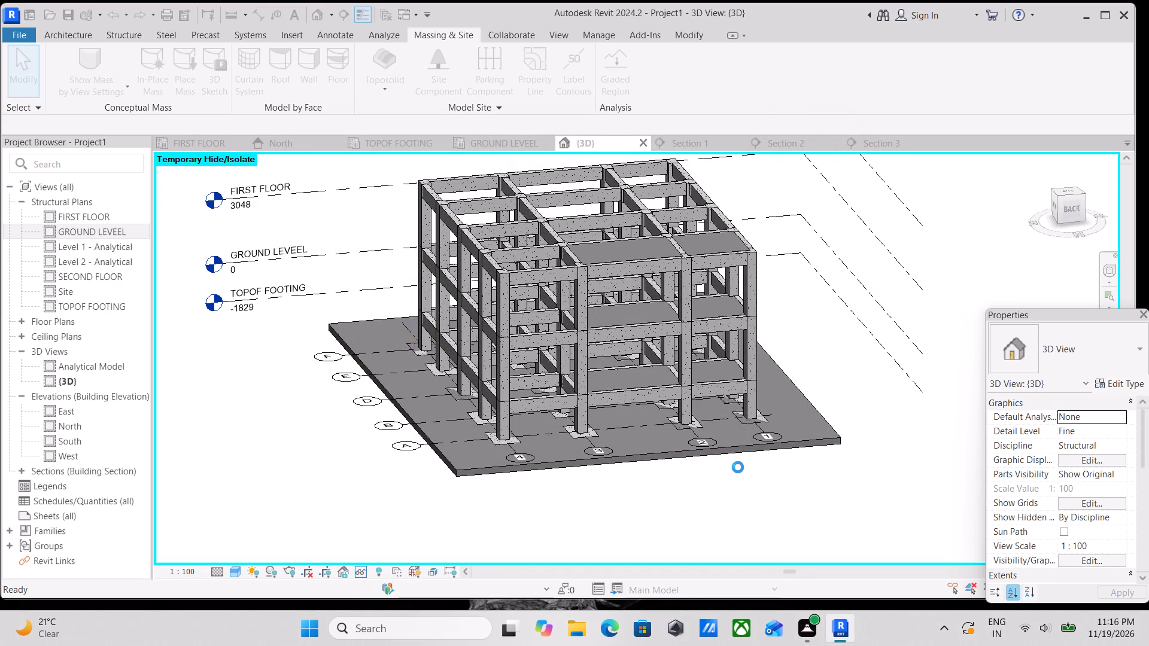
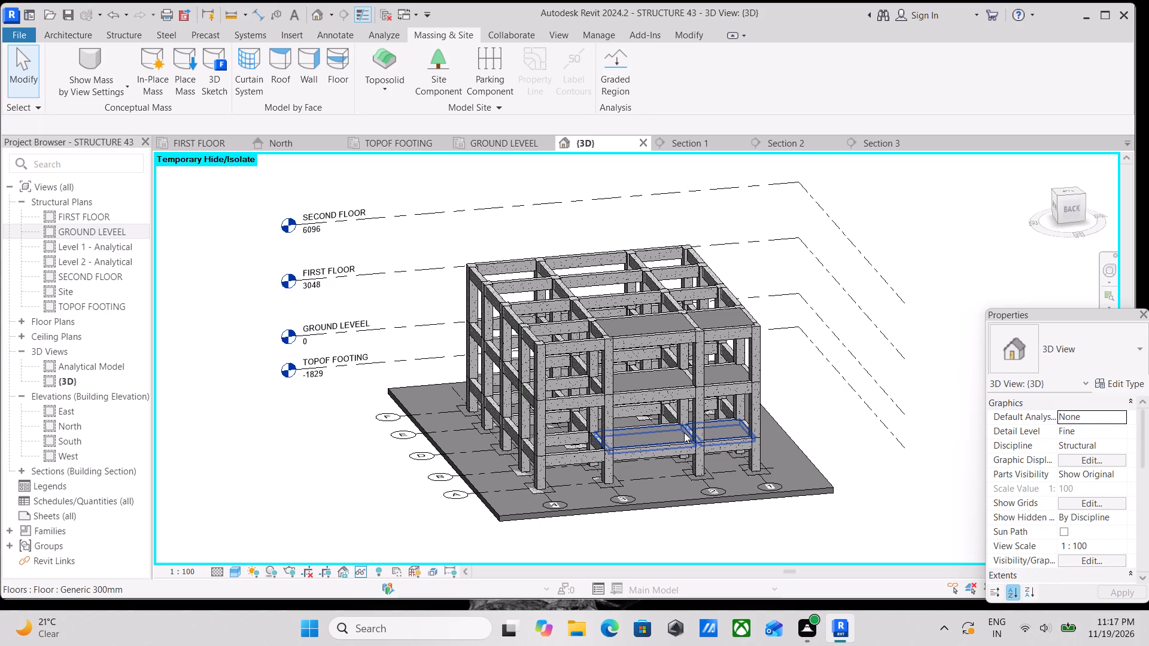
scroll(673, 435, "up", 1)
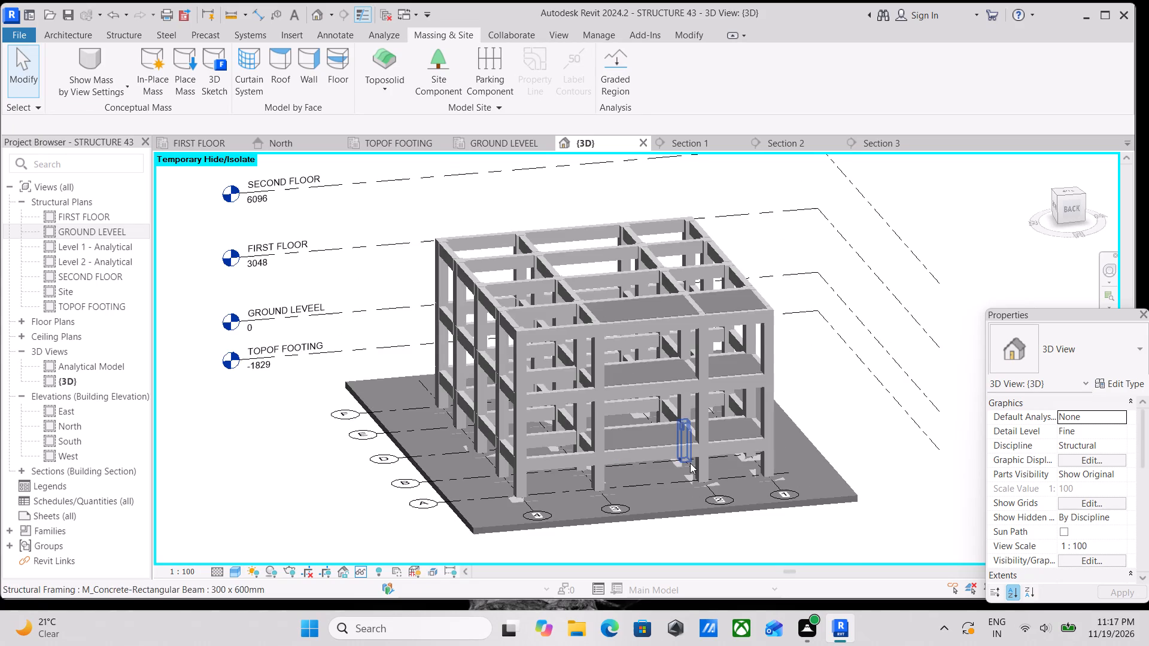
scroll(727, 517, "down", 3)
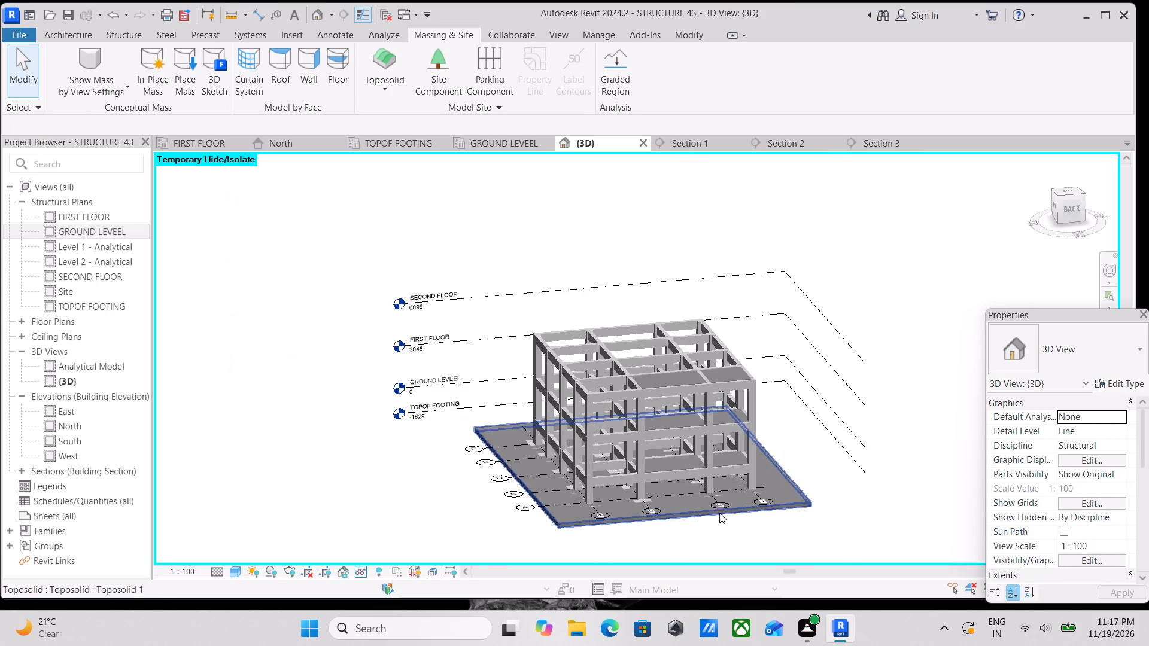